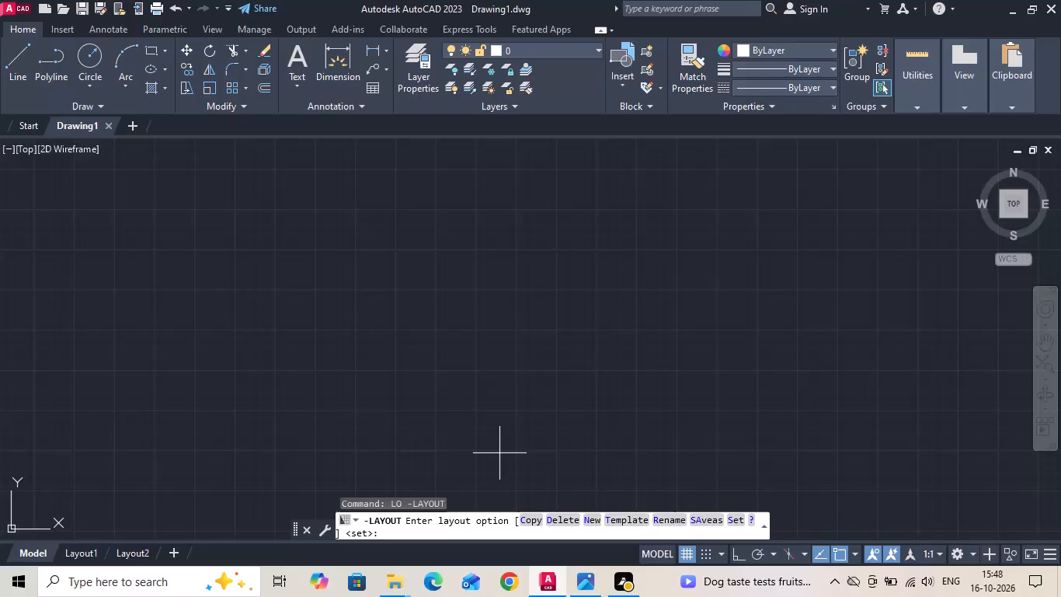
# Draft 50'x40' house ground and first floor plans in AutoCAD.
# Cancel the pending layout command and turn on command logging with LOGFILEON.
pyautogui.press('Escape')
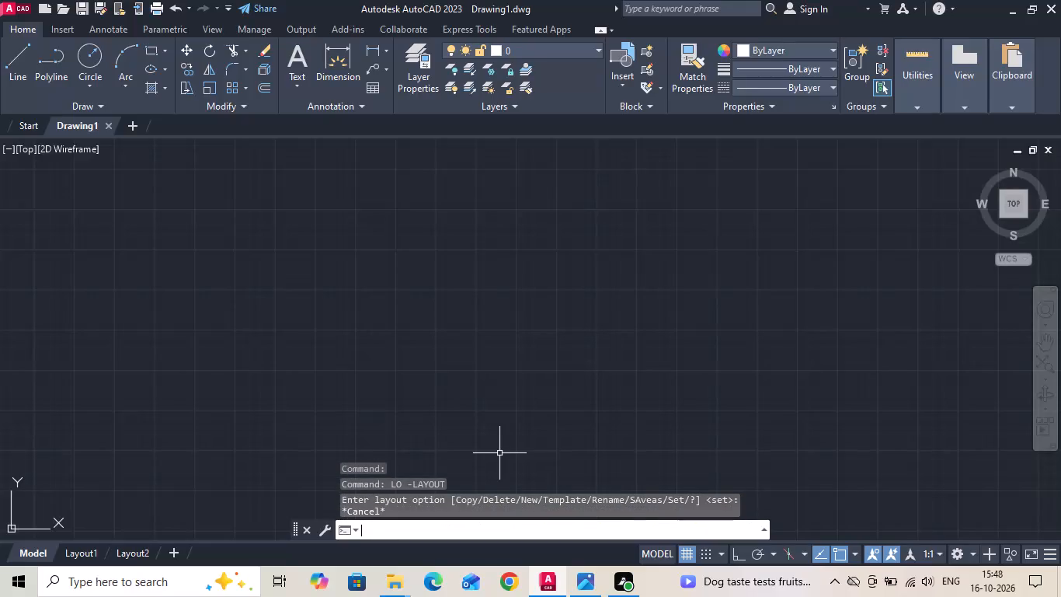
pyautogui.write('lo')
pyautogui.write('gf')
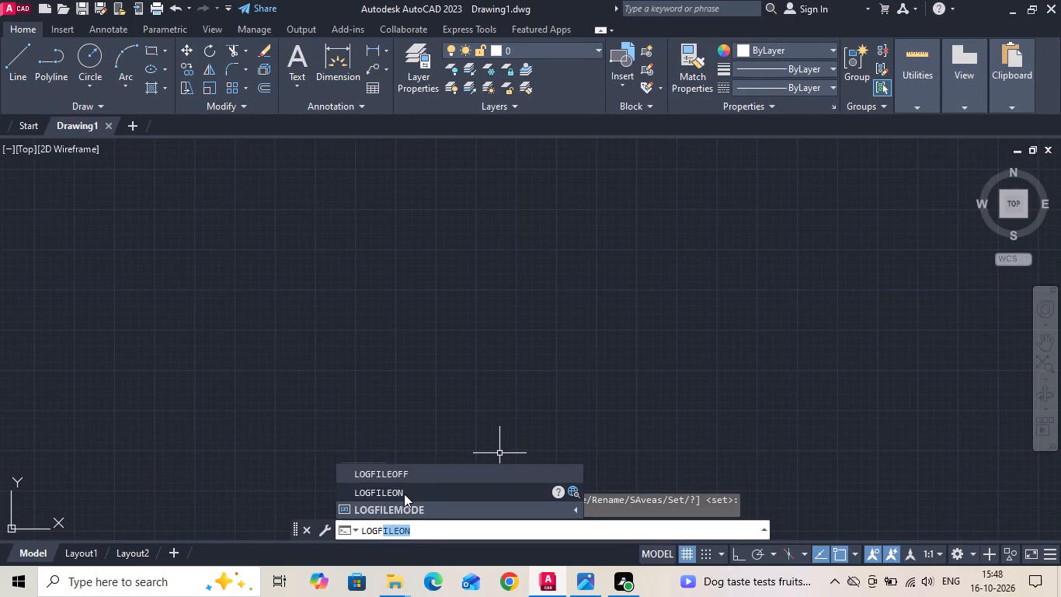
pyautogui.click(402, 493)
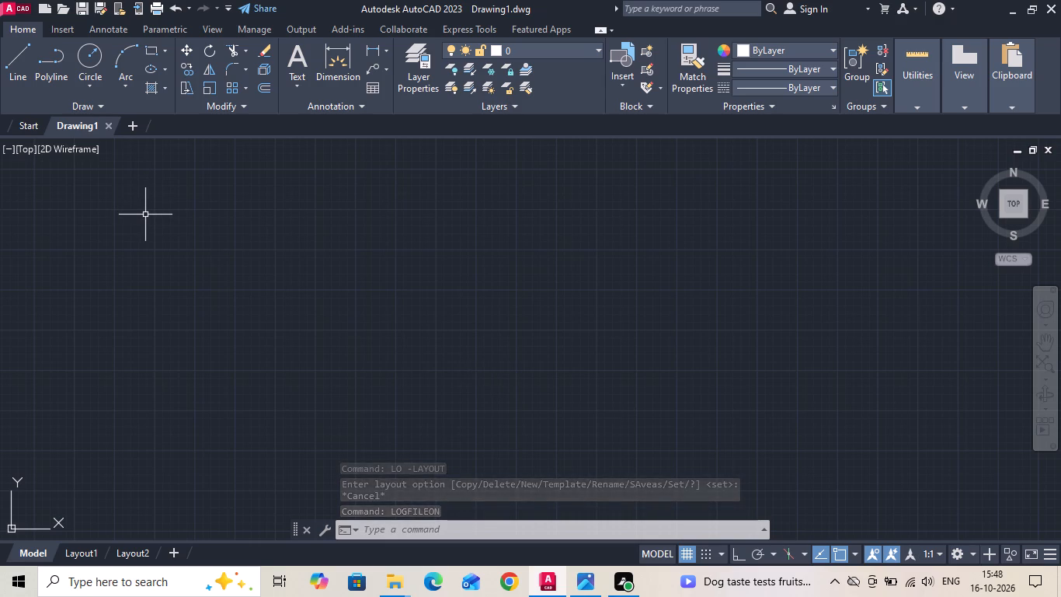
pyautogui.press('r')
pyautogui.press('Escape')
# Save the drawing as 50x40 in the 16102026 folder inside the desktop INTERNSHIP folder.
pyautogui.hotkey('ctrl', 's')
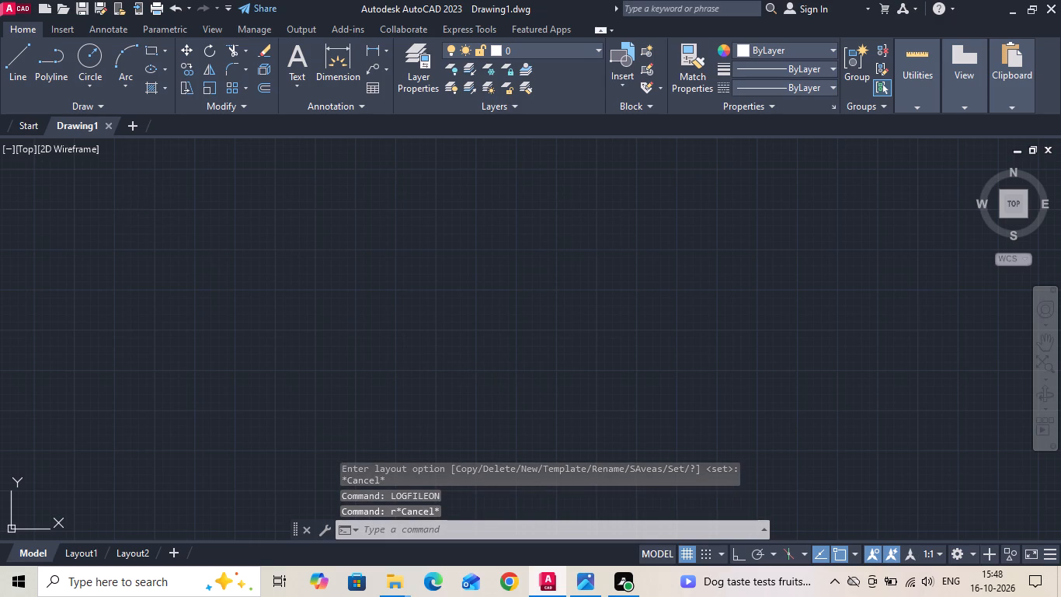
pyautogui.doubleClick(518, 210)
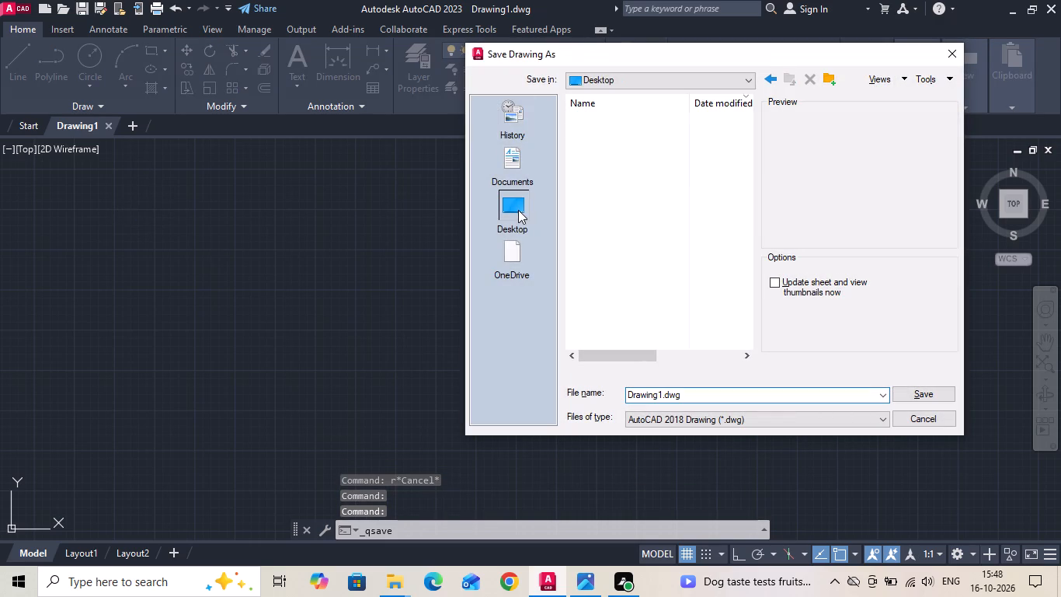
pyautogui.doubleClick(617, 148)
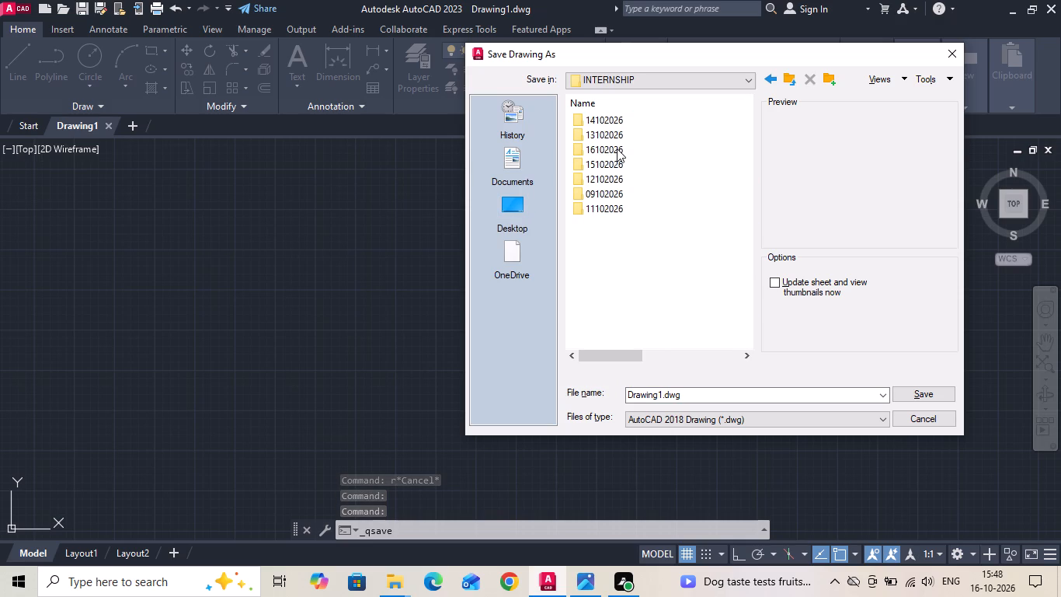
pyautogui.doubleClick(617, 148)
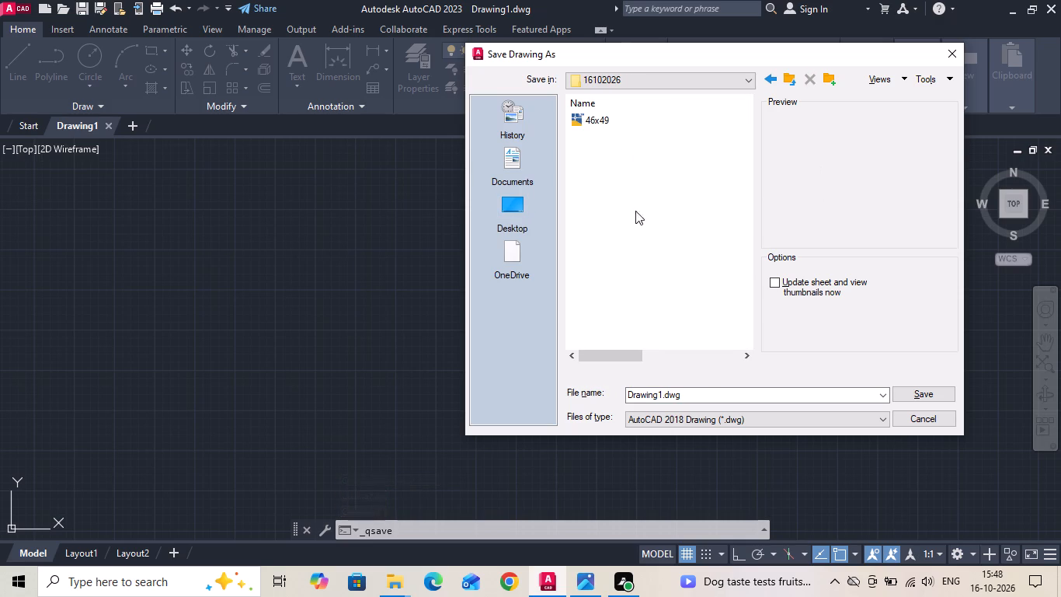
pyautogui.click(704, 398)
pyautogui.press('BackSpace')
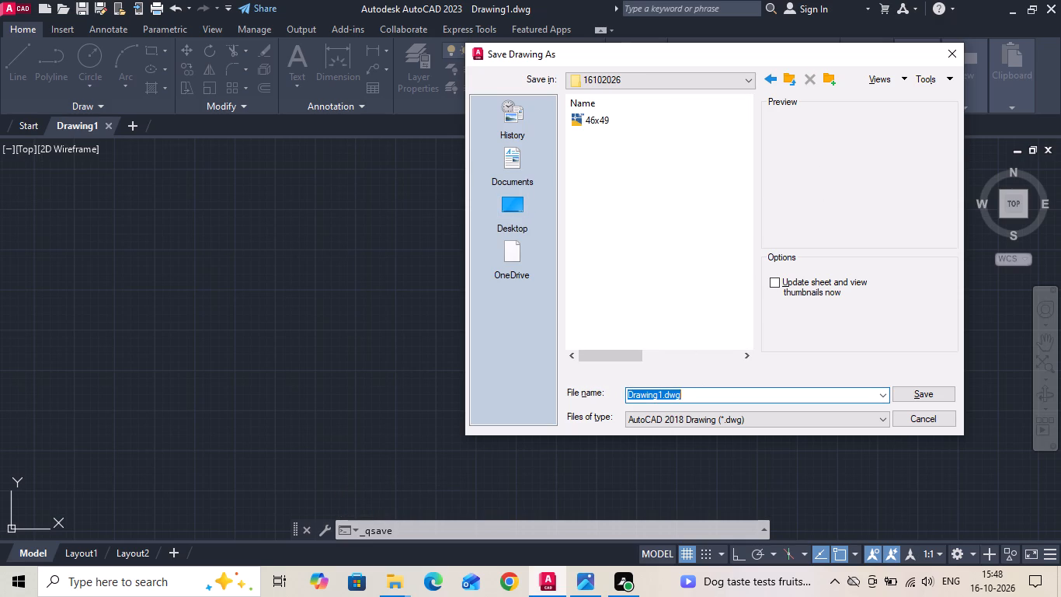
pyautogui.write("50'")
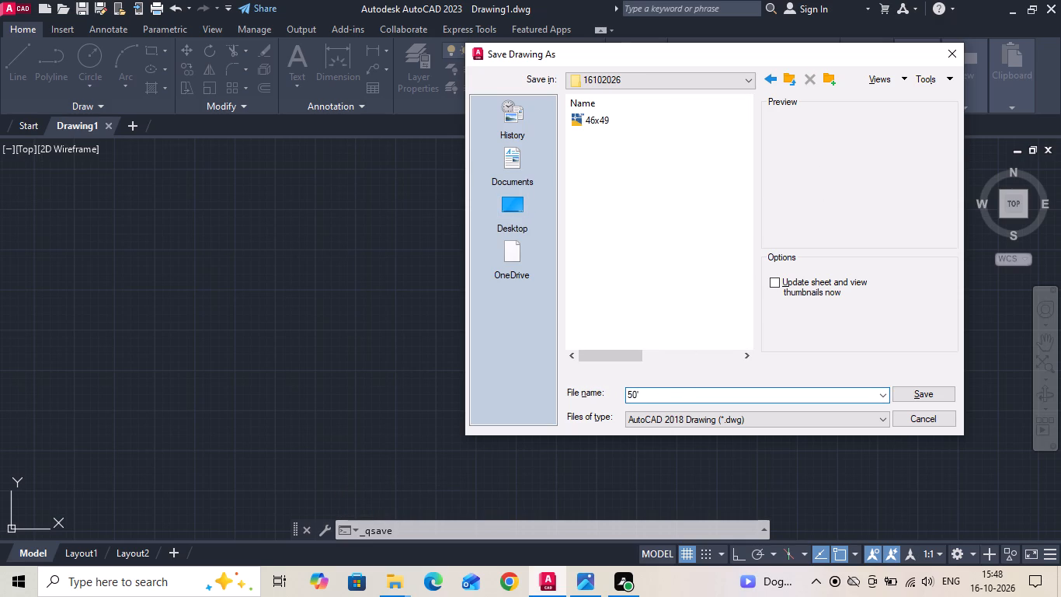
pyautogui.press('BackSpace')
pyautogui.write('x40')
pyautogui.press('Return')
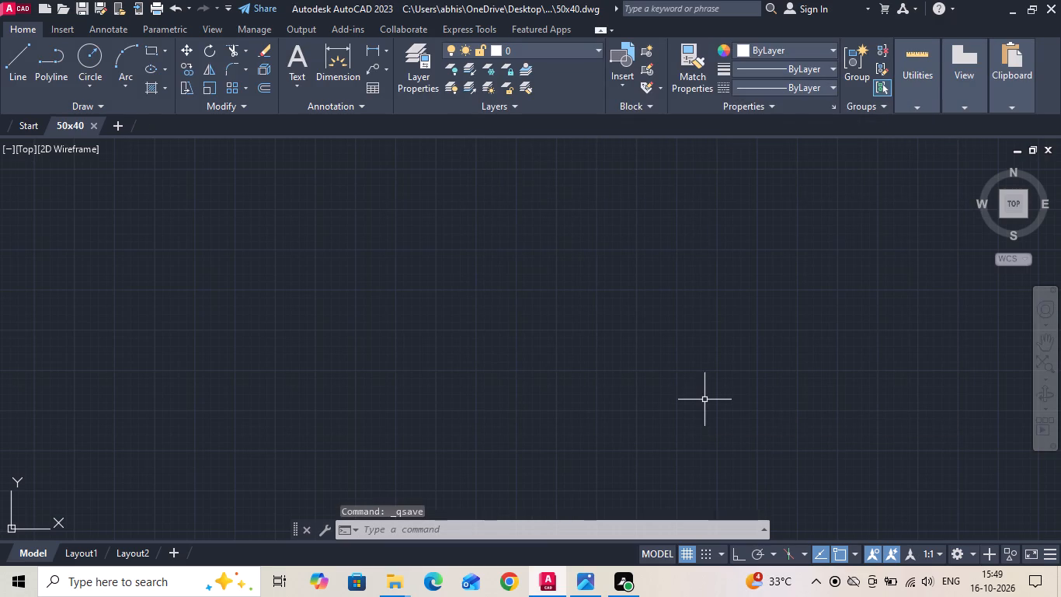
# Paste the copied floor plan image into the empty model space, scaling it up by eye with a rotation angle of 0.
pyautogui.hotkey('ctrl', 'v')
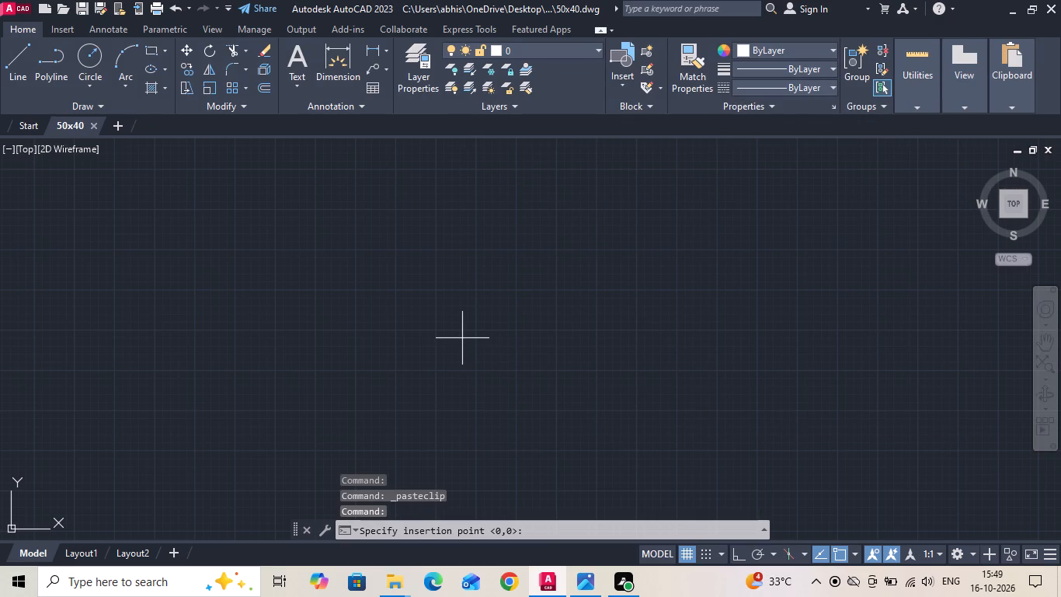
pyautogui.click(353, 387)
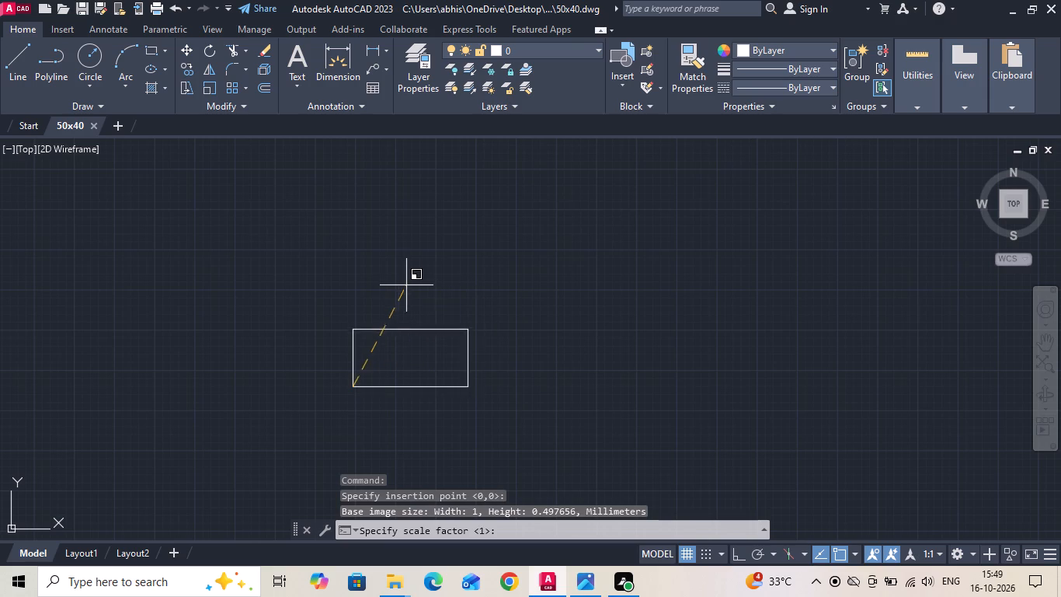
pyautogui.click(404, 274)
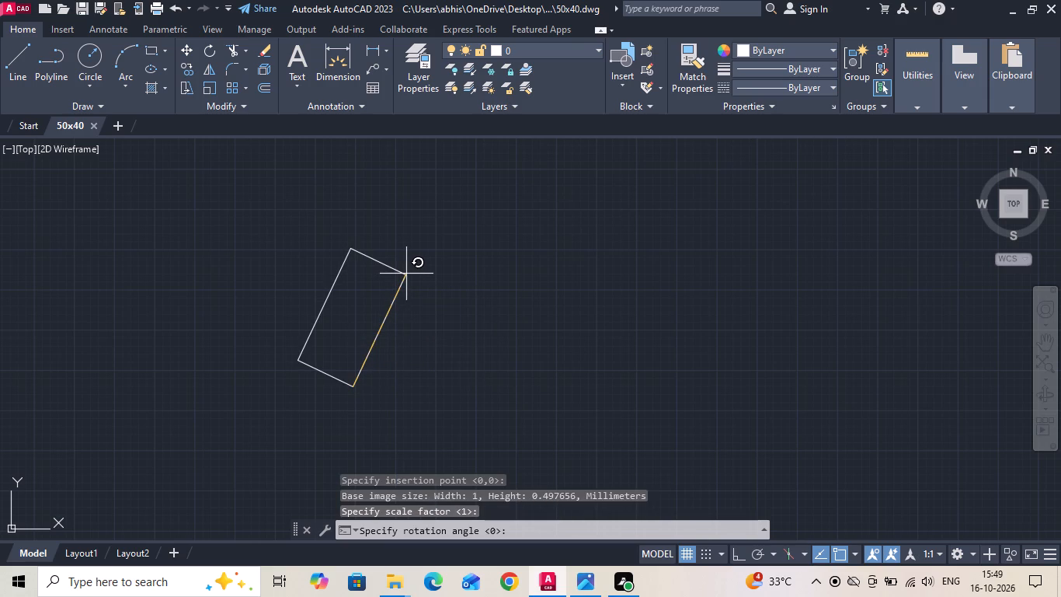
pyautogui.write('0')
pyautogui.press('space')
pyautogui.scroll(2, 401, 372)
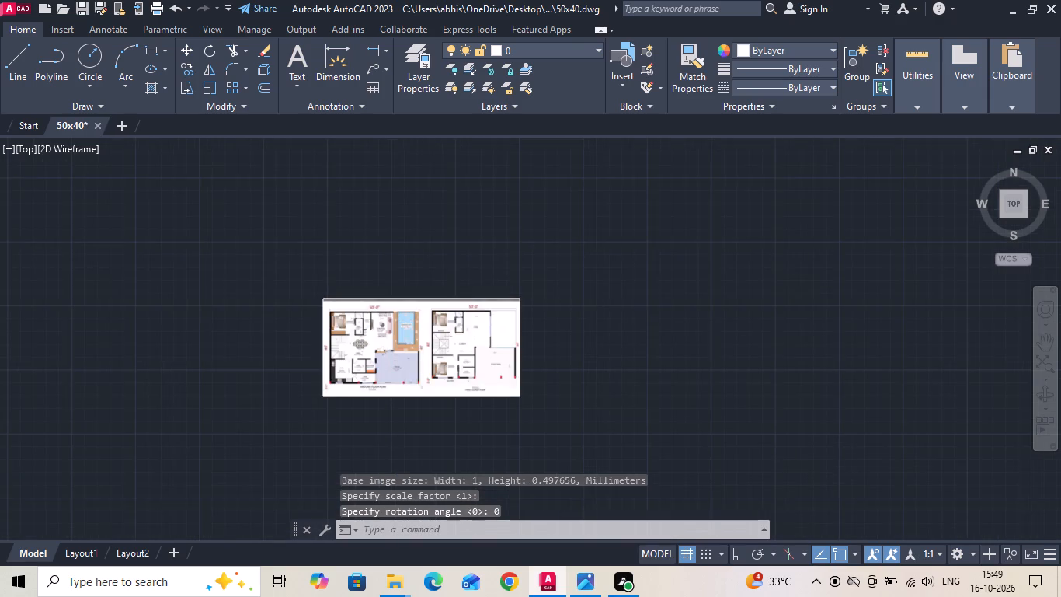
pyautogui.scroll(2, 390, 339)
pyautogui.moveTo(306, 295); pyautogui.dragTo(230, 273, button='middle')
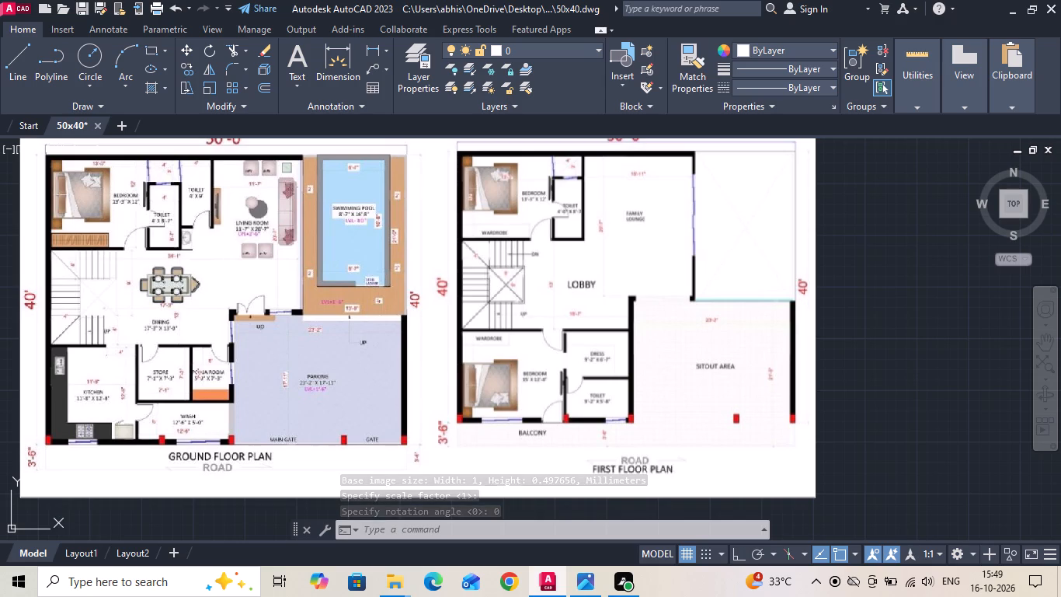
# Set the drawing units to Engineering length with 0'-0.0" precision and Inches as the insertion scale.
pyautogui.write('un')
pyautogui.press('space')
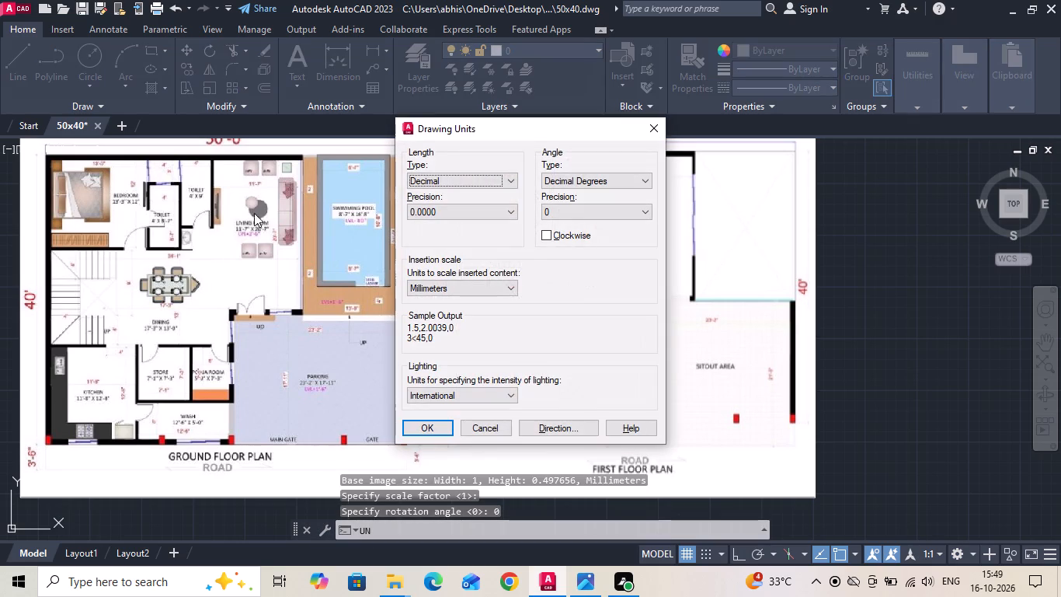
pyautogui.click(417, 183)
pyautogui.click(419, 210)
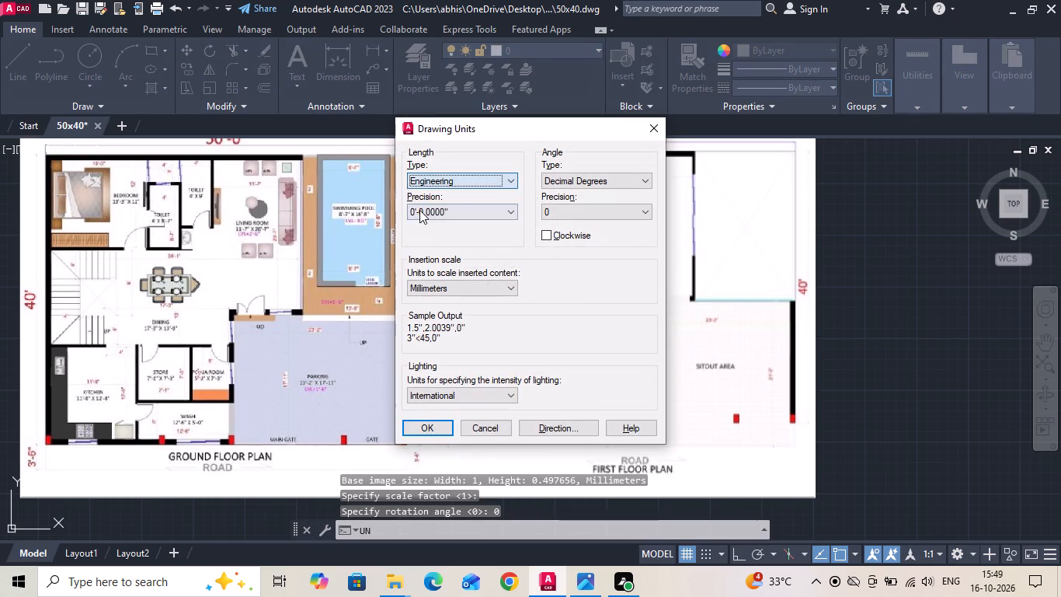
pyautogui.click(419, 210)
pyautogui.click(419, 238)
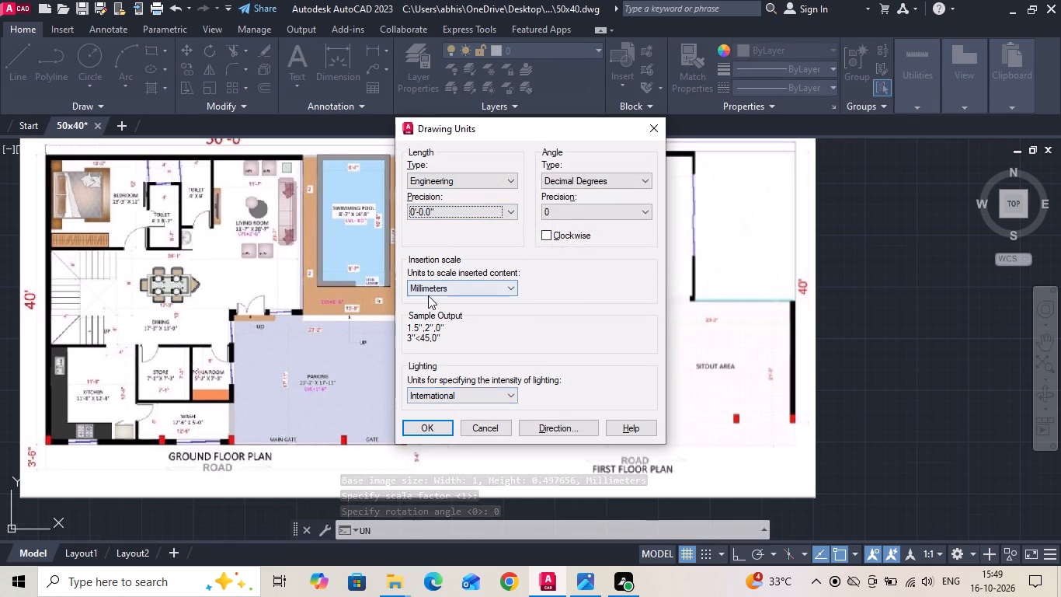
pyautogui.click(428, 294)
pyautogui.click(429, 315)
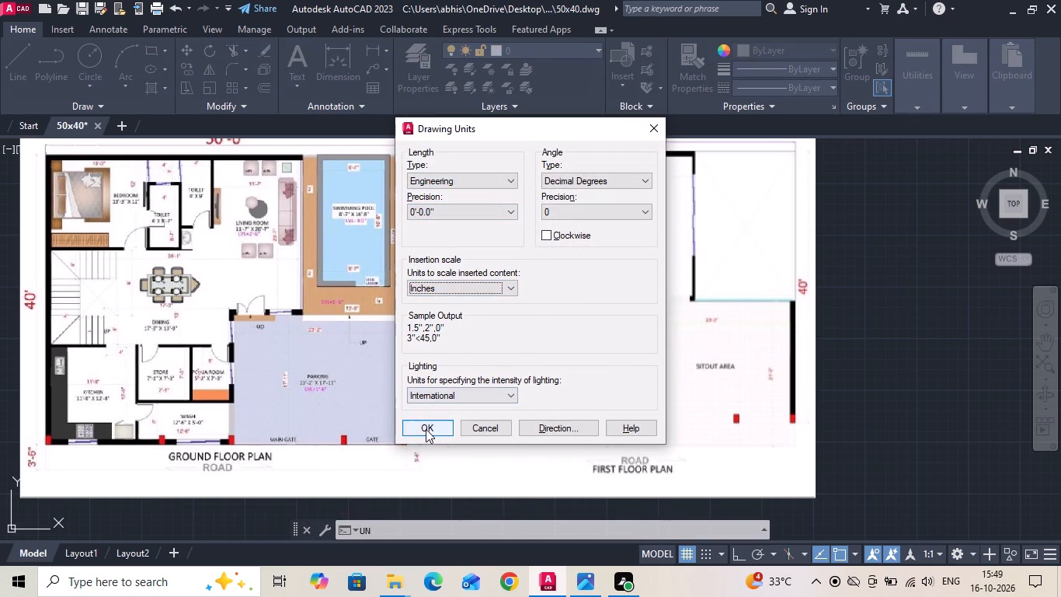
pyautogui.click(426, 429)
# Set the ISO-25 dimension style's primary units to Engineering format with 0'-0.0" precision.
pyautogui.press('d')
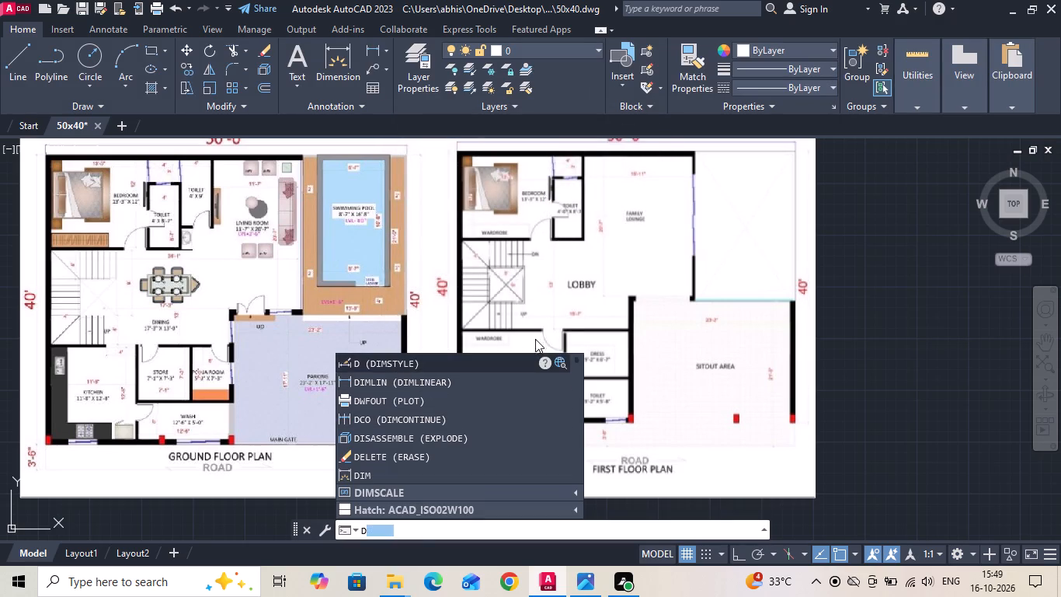
pyautogui.press('space')
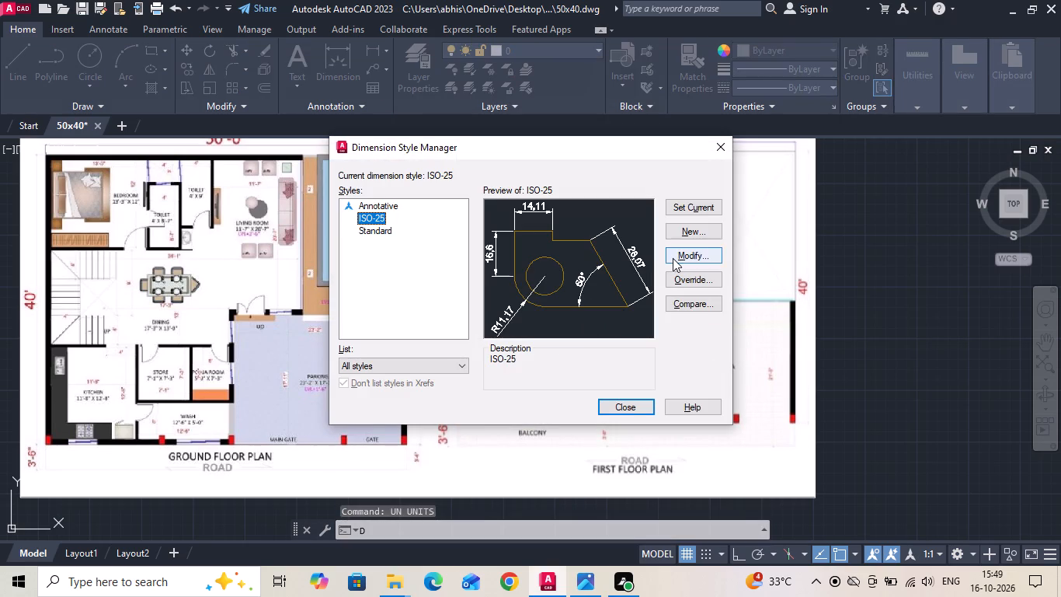
pyautogui.click(673, 258)
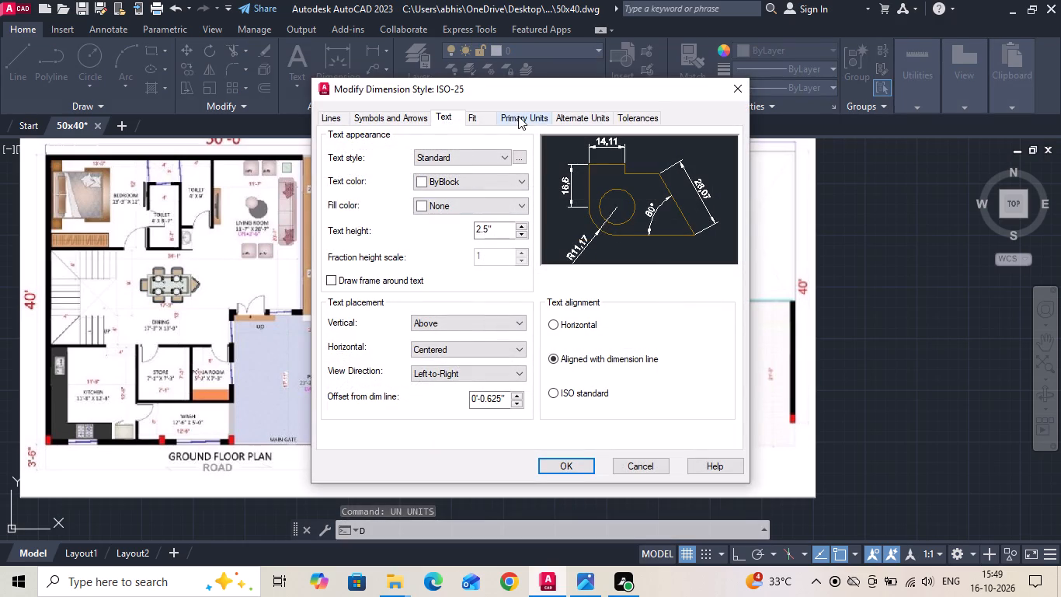
pyautogui.click(518, 116)
pyautogui.click(495, 152)
pyautogui.click(459, 182)
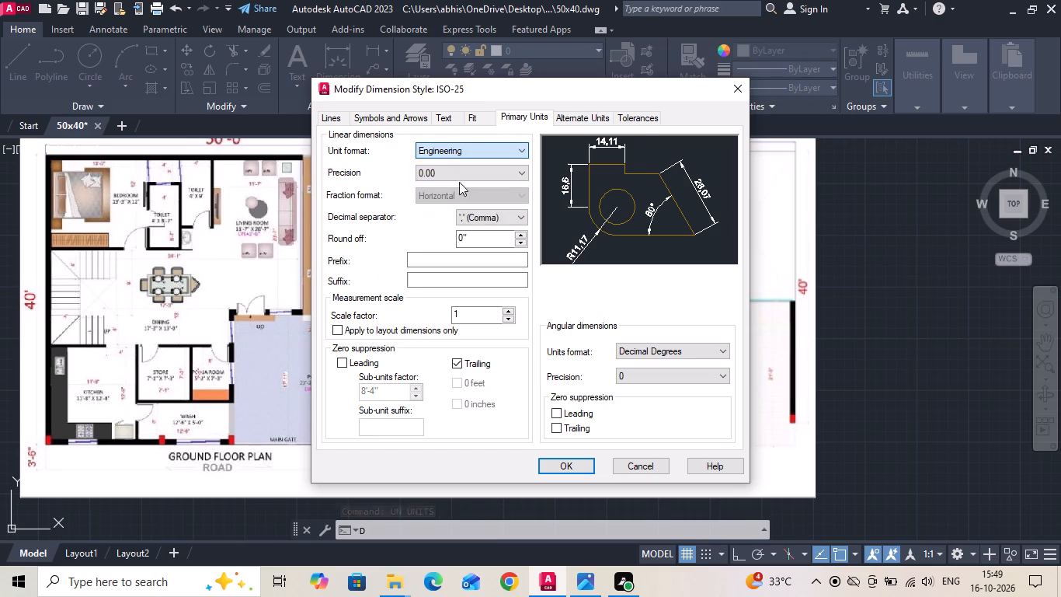
pyautogui.click(460, 168)
pyautogui.click(451, 194)
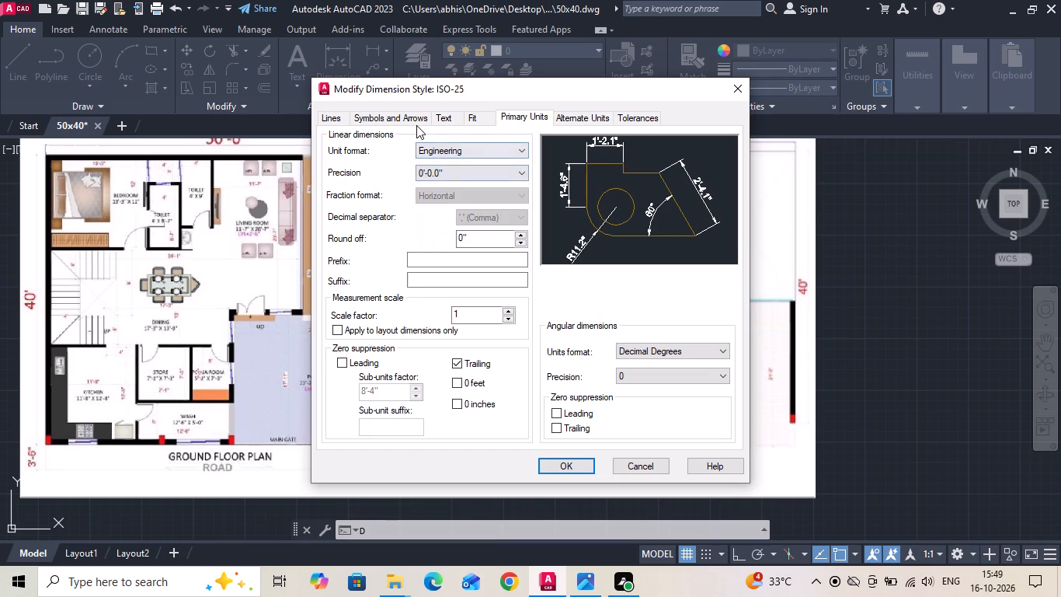
# Set the ISO-25 dimension text height to 8" and make the style current.
pyautogui.click(448, 122)
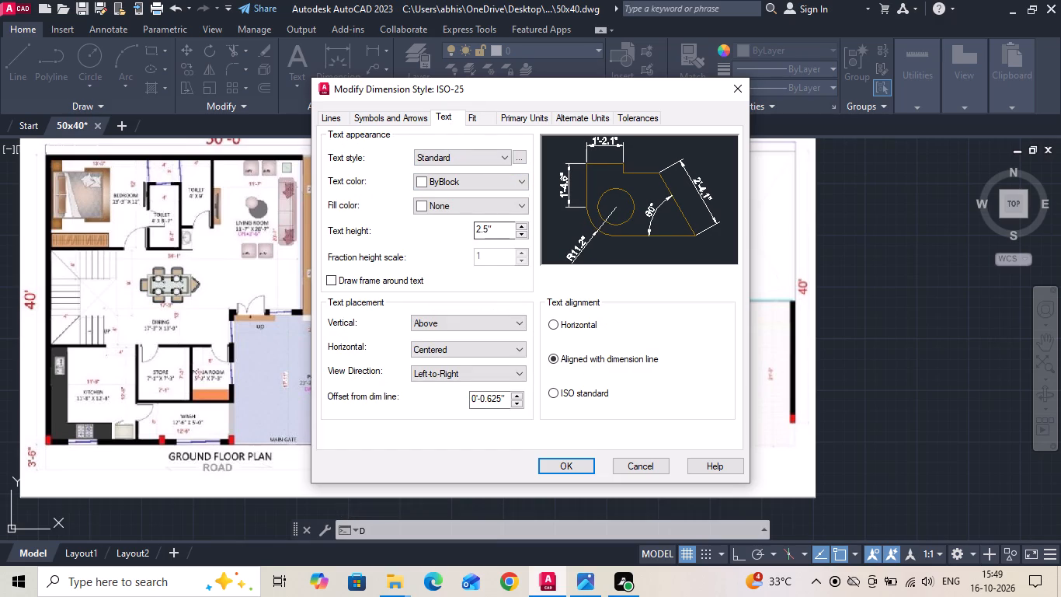
pyautogui.moveTo(505, 231); pyautogui.dragTo(467, 229)
pyautogui.press('BackSpace')
pyautogui.write('8"')
pyautogui.press('Return')
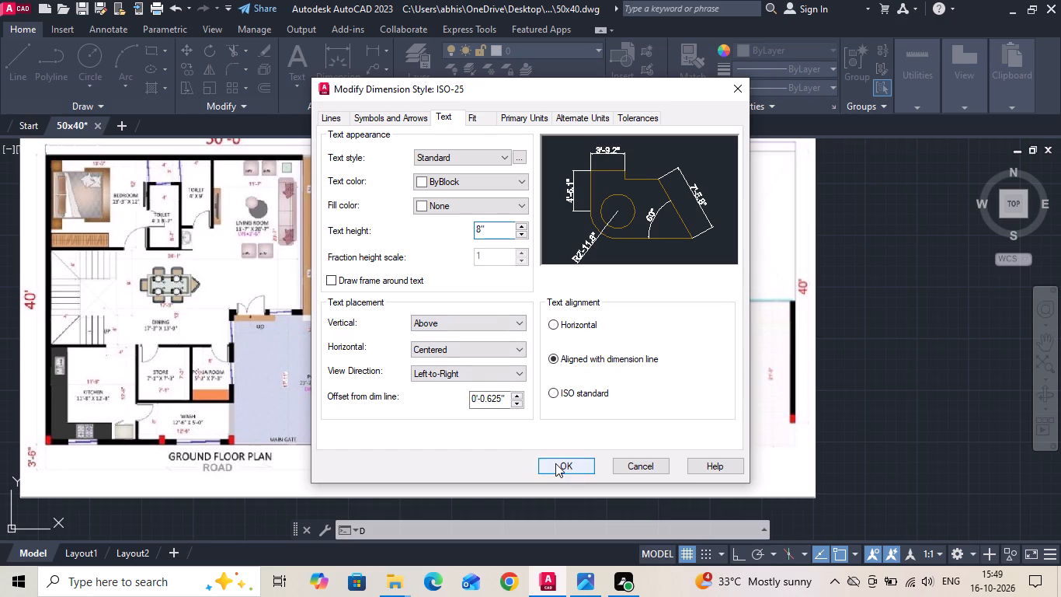
pyautogui.click(555, 463)
pyautogui.click(715, 204)
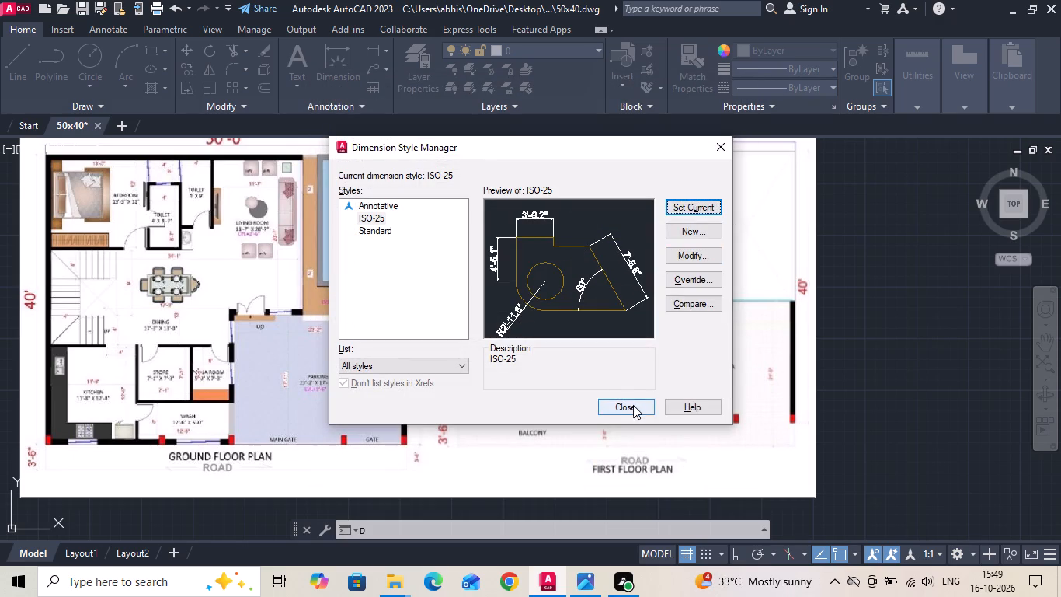
pyautogui.click(633, 405)
# Draw a rectangle 50' long and 40' wide for the plot outline, starting in the empty area beside the plan image.
pyautogui.scroll(-1, 273, 239)
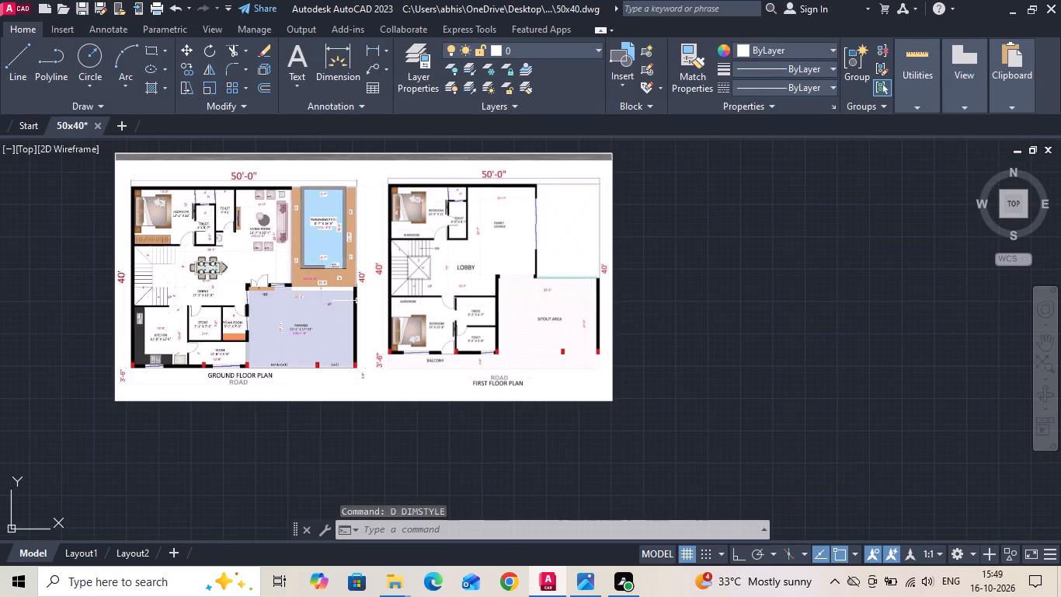
pyautogui.write('rec')
pyautogui.press('space')
pyautogui.moveTo(310, 326); pyautogui.dragTo(710, 337, button='middle')
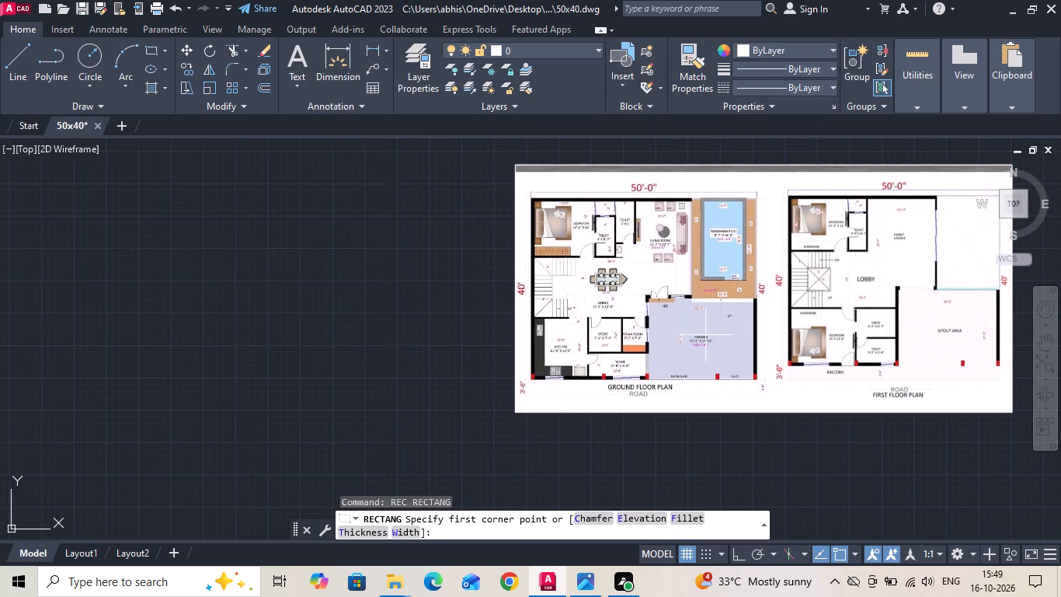
pyautogui.moveTo(207, 208); pyautogui.dragTo(397, 354)
pyautogui.write('d')
pyautogui.press('space')
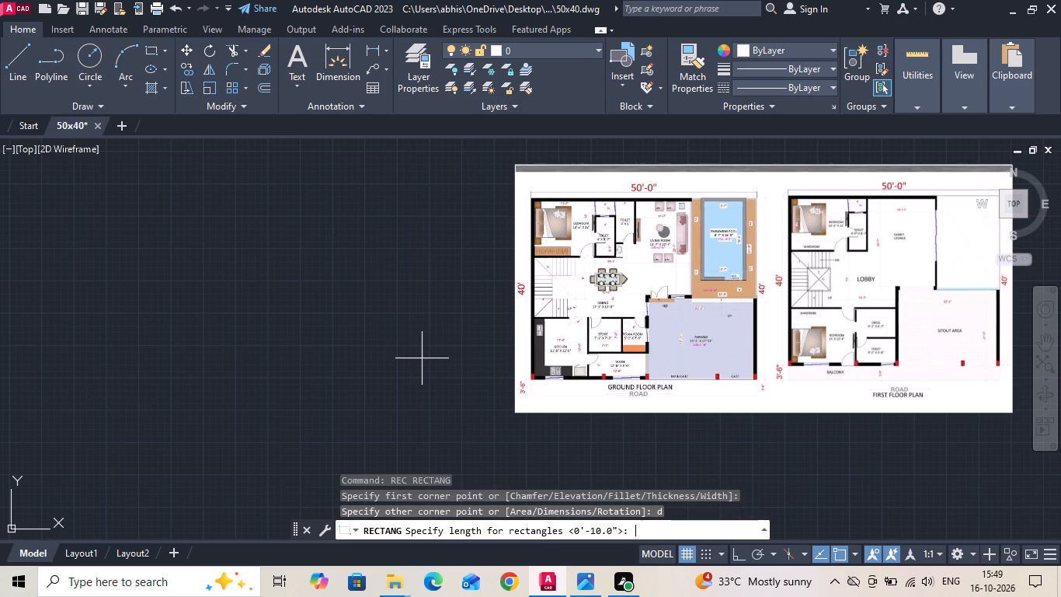
pyautogui.write("50'")
pyautogui.press('Return')
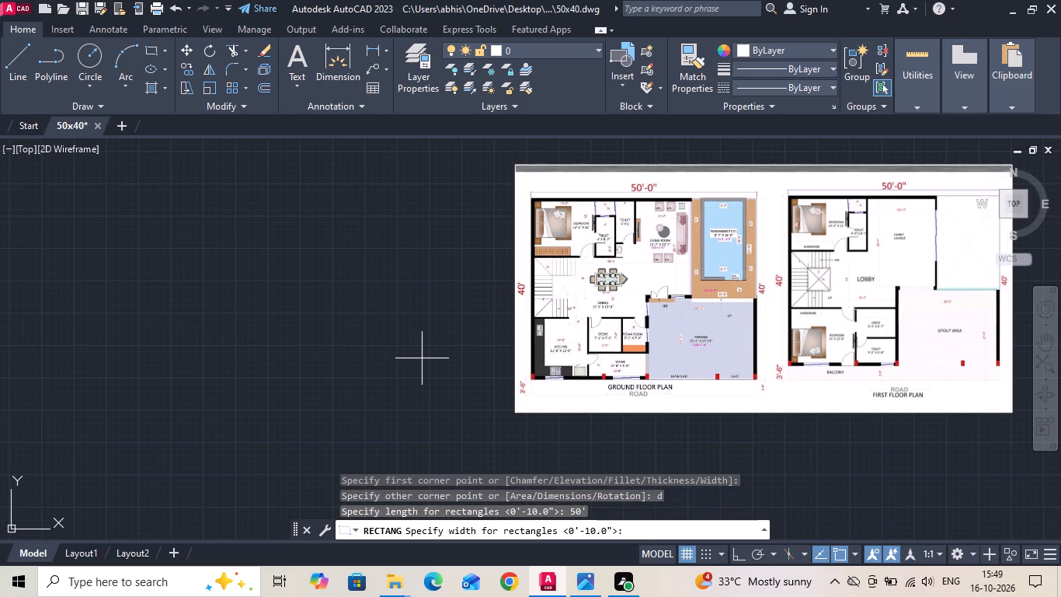
pyautogui.write("40'")
pyautogui.press('Return')
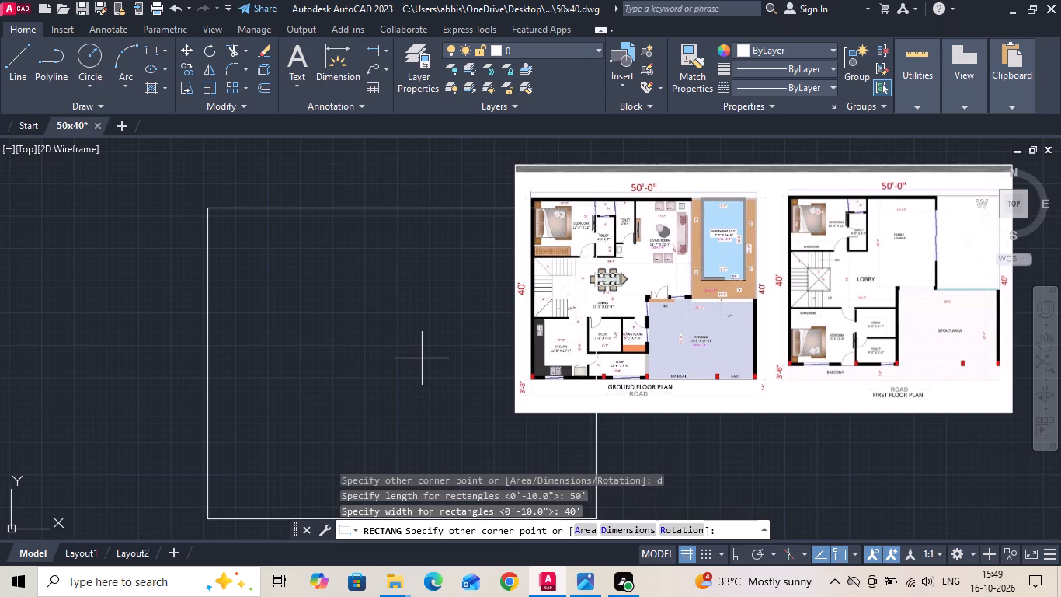
pyautogui.click(425, 358)
# Move the 50' by 40' rectangle clear of the floor plan image, leaving it just to the image's left.
pyautogui.scroll(-1, 425, 353)
pyautogui.moveTo(396, 291); pyautogui.dragTo(385, 266)
pyautogui.click(353, 222)
pyautogui.rightClick(353, 222)
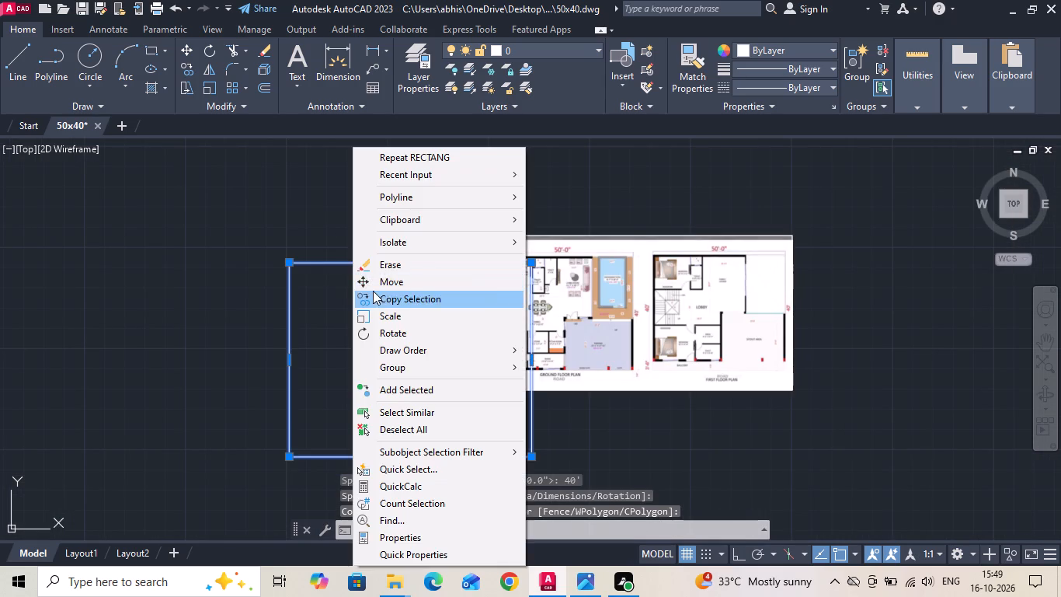
pyautogui.click(382, 276)
pyautogui.click(656, 453)
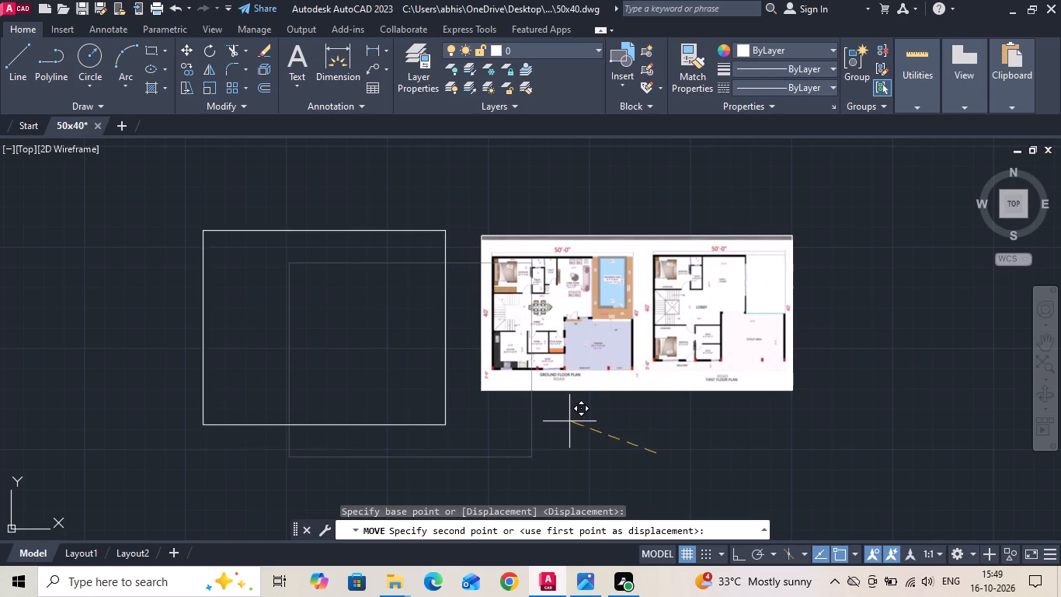
pyautogui.click(577, 411)
# Set the 50' by 40' rectangle being moved down just to the left of the floor plan image.
pyautogui.click(576, 407)
# Enlarge the floor plan image from its upper-left corner until it is slightly taller than the rectangle.
pyautogui.click(534, 364)
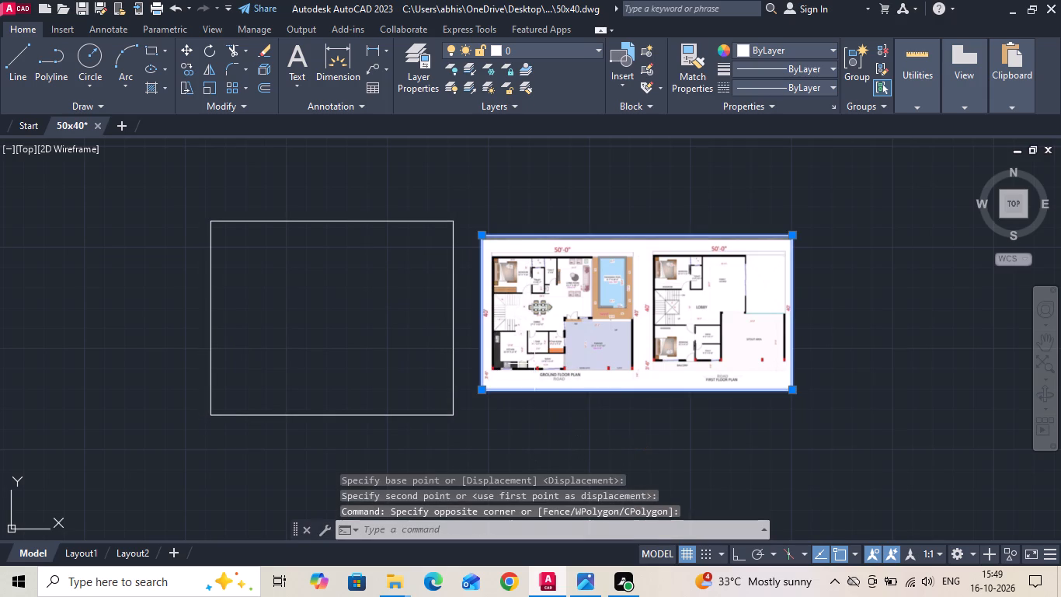
pyautogui.rightClick(531, 359)
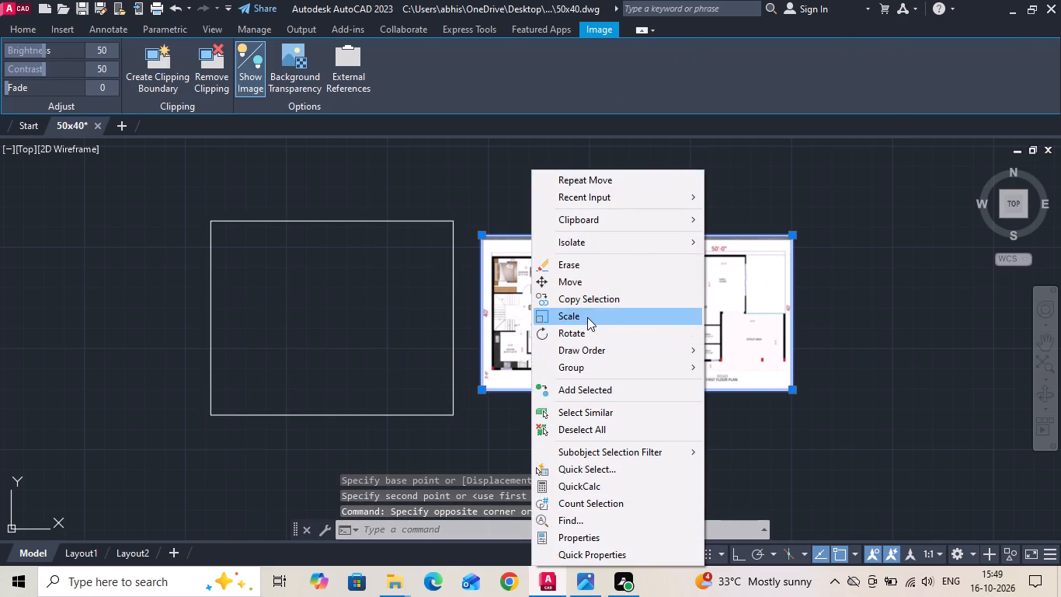
pyautogui.click(587, 317)
pyautogui.click(485, 237)
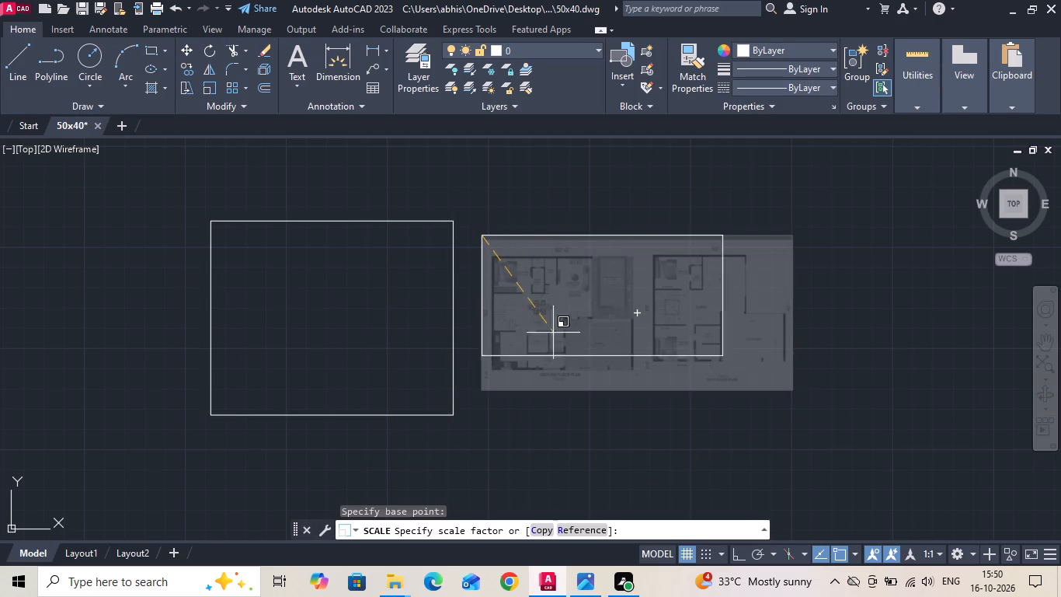
pyautogui.click(602, 402)
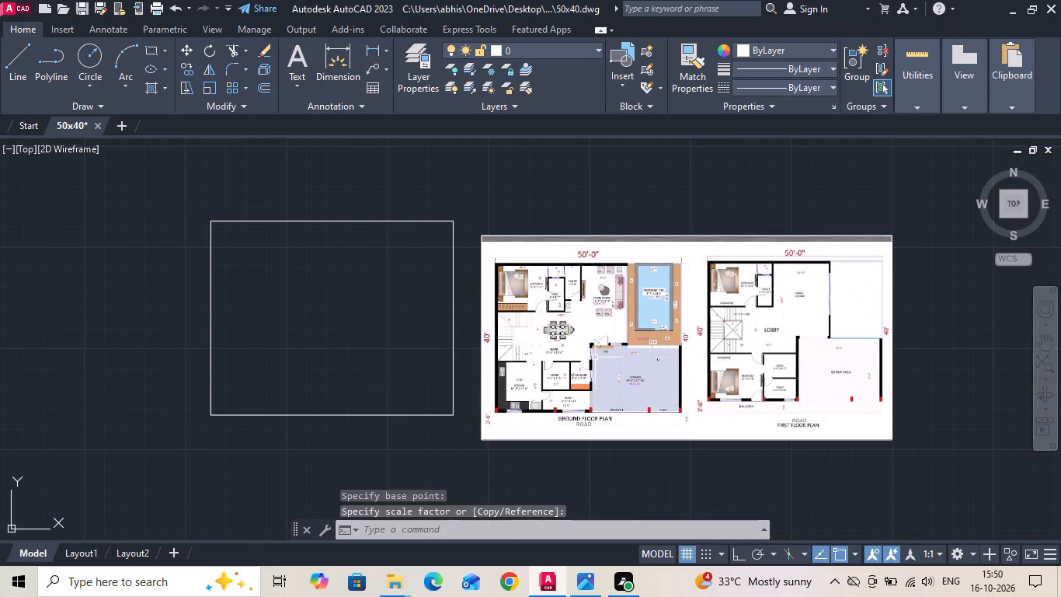
# Move the enlarged floor plan image up until its bottom edge is level with the rectangle's bottom edge.
pyautogui.moveTo(595, 357); pyautogui.dragTo(568, 309)
pyautogui.click(544, 223)
pyautogui.rightClick(547, 208)
pyautogui.click(577, 281)
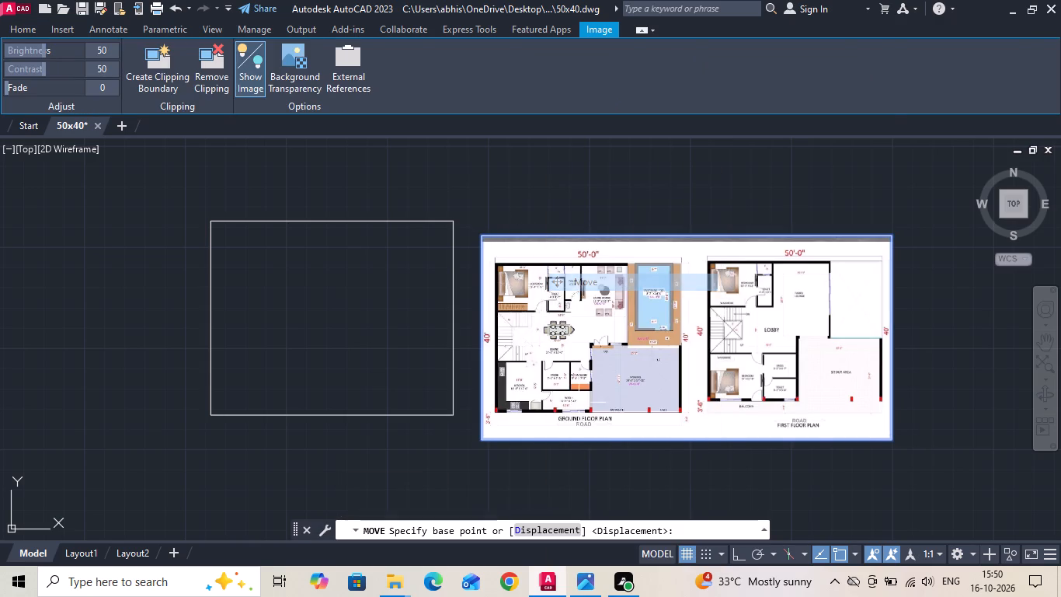
pyautogui.click(482, 443)
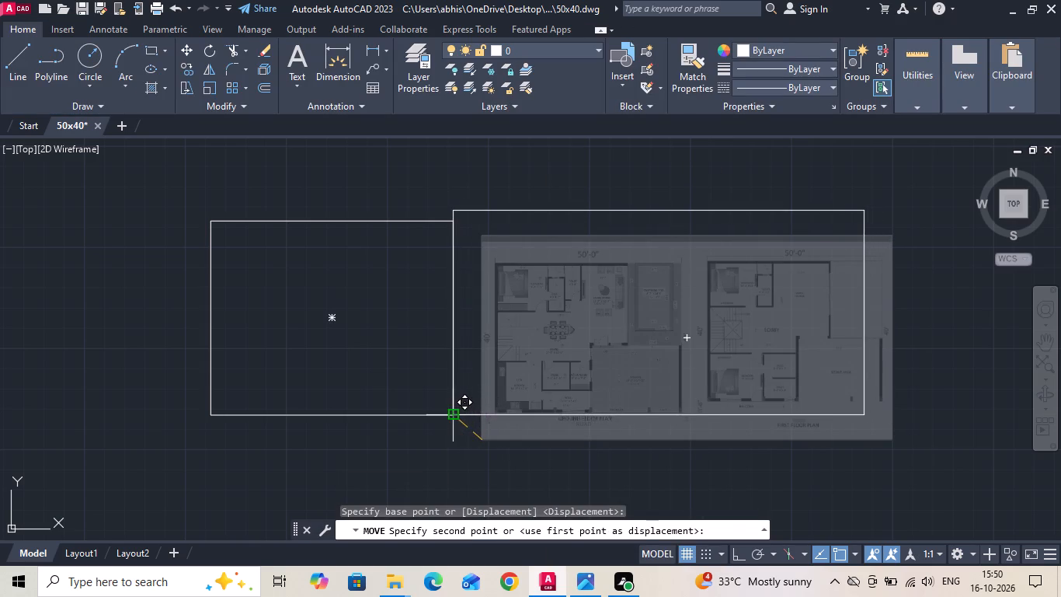
pyautogui.click(489, 415)
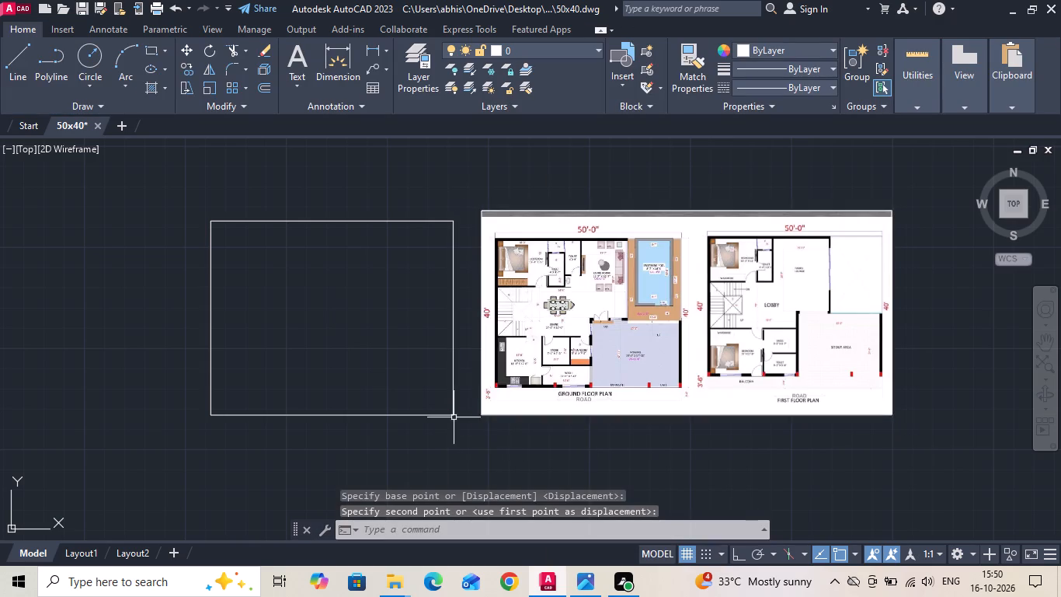
# Offset the 50' by 40' rectangle 9" inward for the outer wall thickness.
pyautogui.scroll(1, 288, 267)
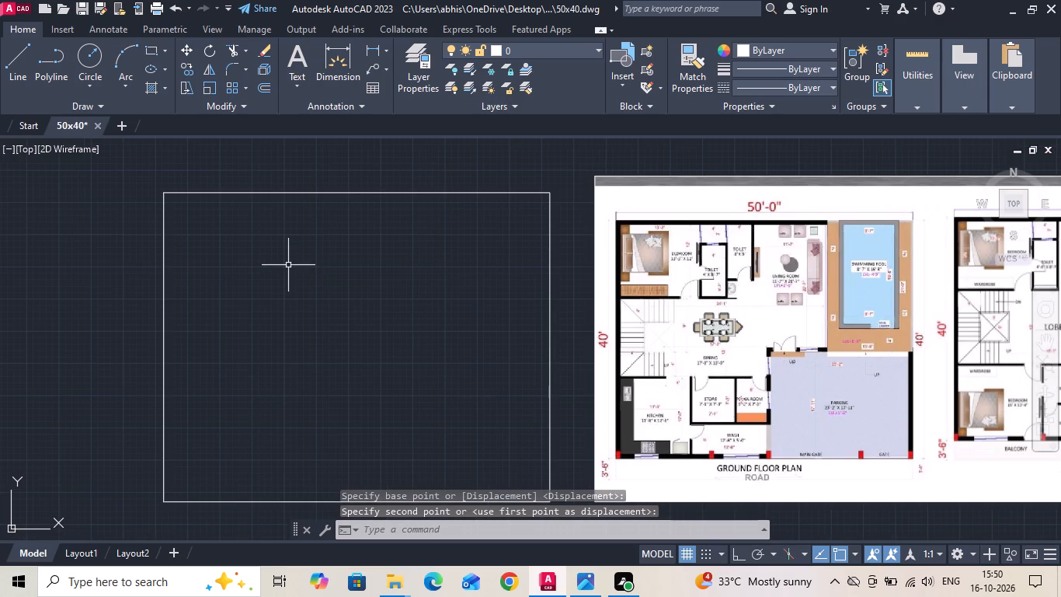
pyautogui.press('o')
pyautogui.press('Return')
pyautogui.press('9')
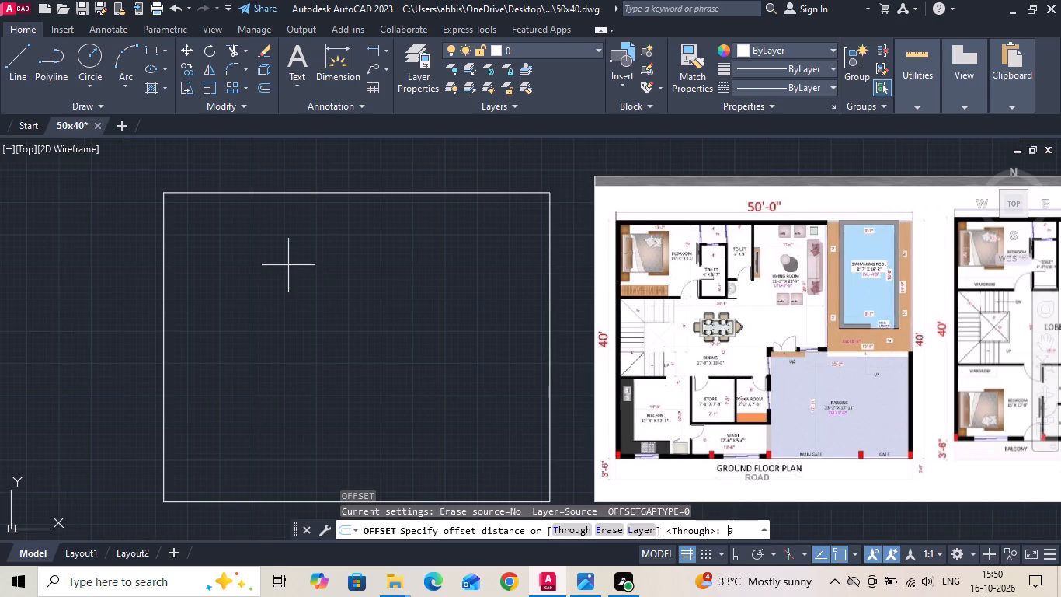
pyautogui.press('Return')
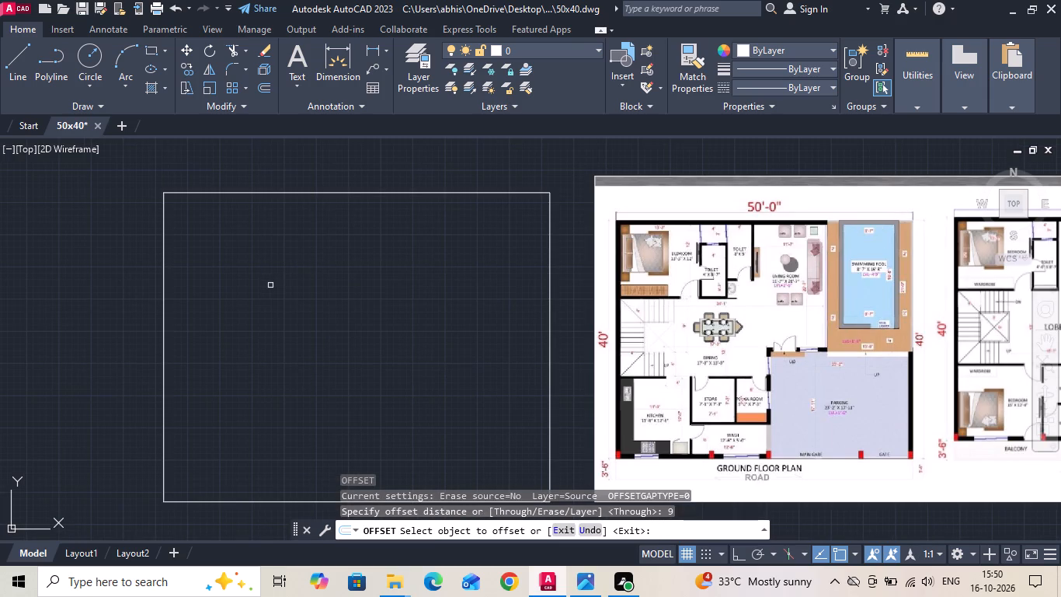
pyautogui.click(163, 370)
pyautogui.click(226, 349)
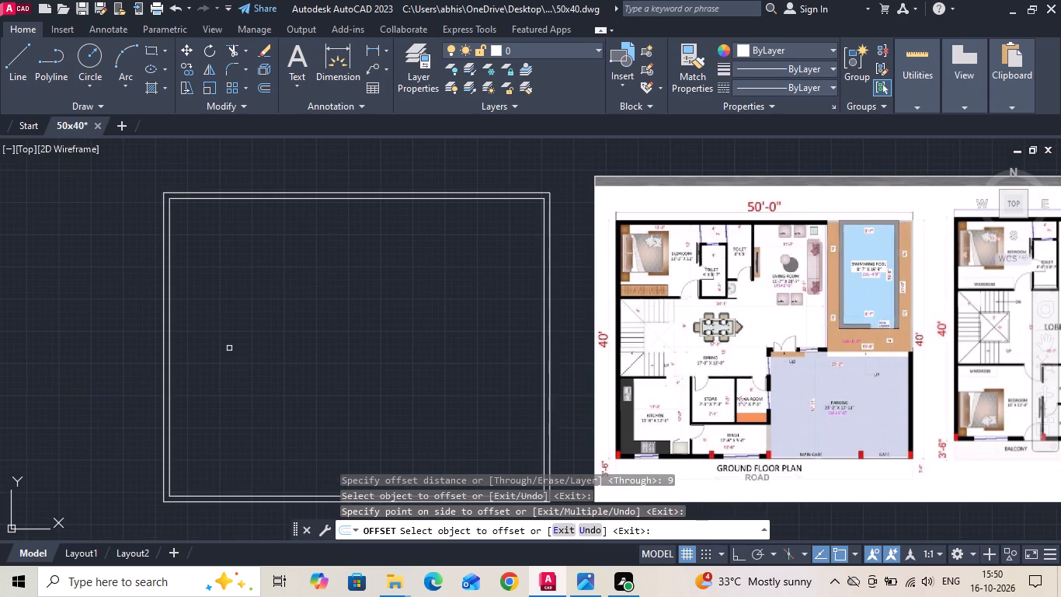
pyautogui.press('Escape')
# Explode both the outer and inner wall rectangles into separate lines.
pyautogui.write('x')
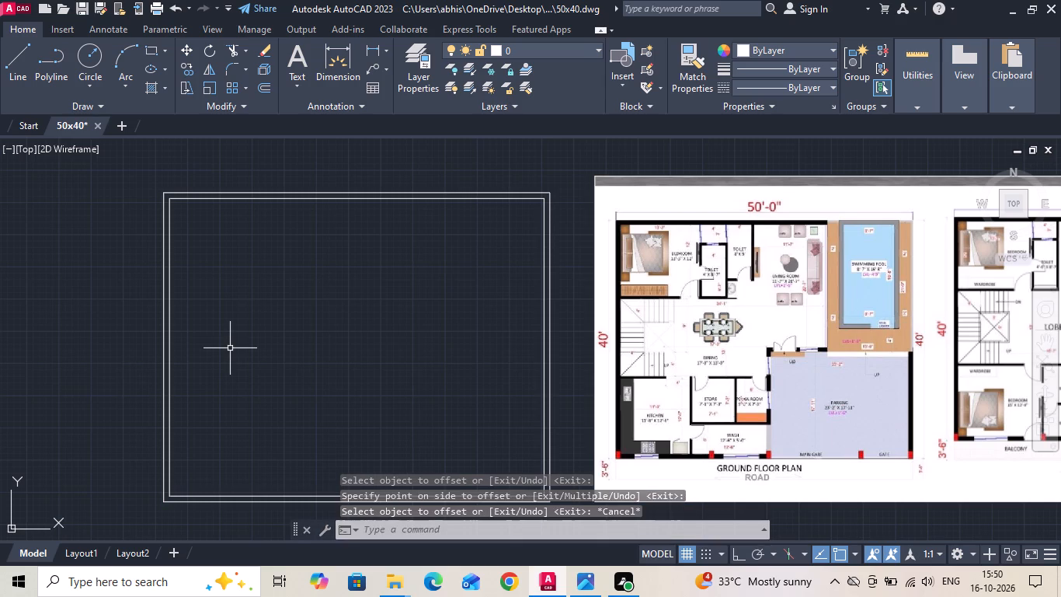
pyautogui.press('space')
pyautogui.moveTo(186, 393); pyautogui.dragTo(184, 400)
pyautogui.click(129, 437)
pyautogui.press('space')
pyautogui.moveTo(186, 400); pyautogui.dragTo(183, 400)
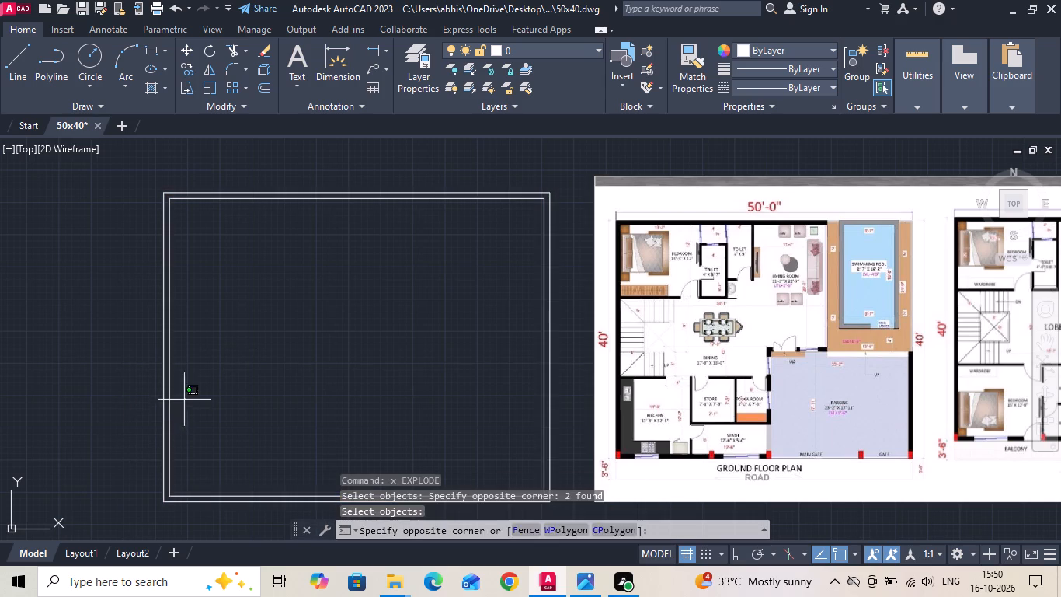
pyautogui.moveTo(183, 400); pyautogui.dragTo(162, 410)
pyautogui.click(144, 414)
pyautogui.press('Escape')
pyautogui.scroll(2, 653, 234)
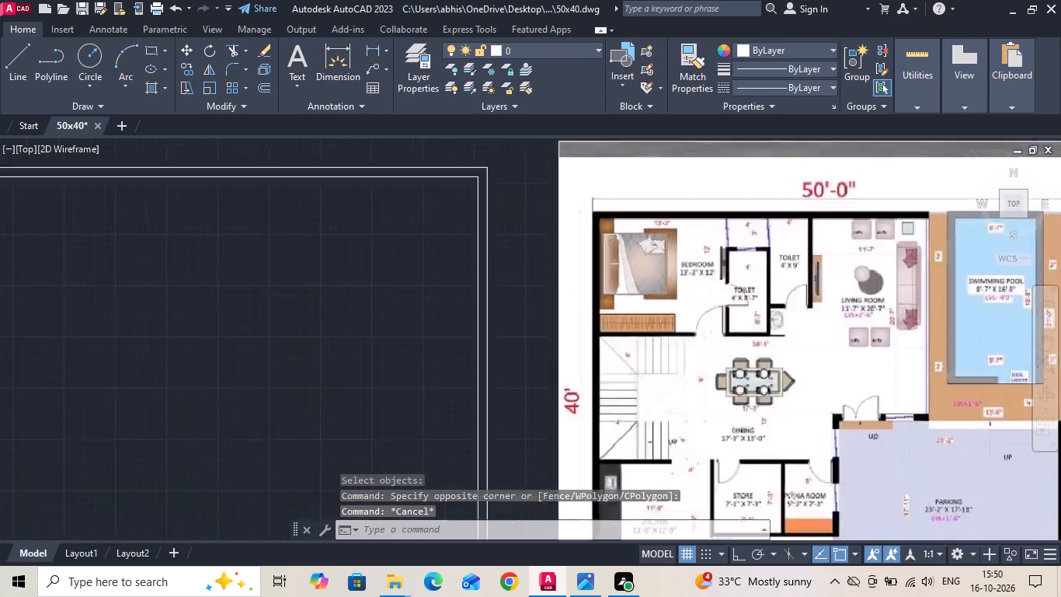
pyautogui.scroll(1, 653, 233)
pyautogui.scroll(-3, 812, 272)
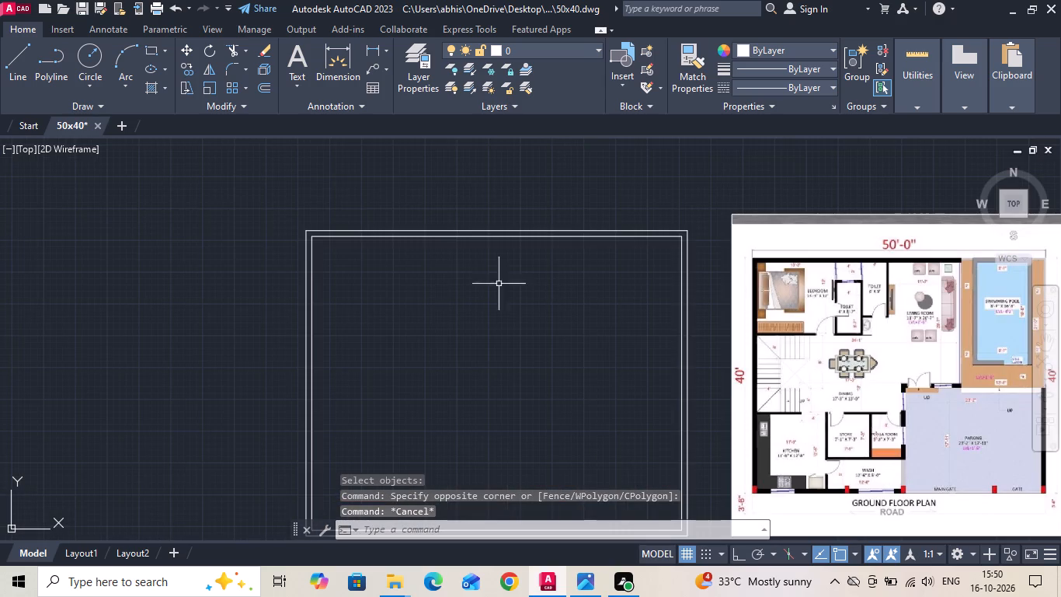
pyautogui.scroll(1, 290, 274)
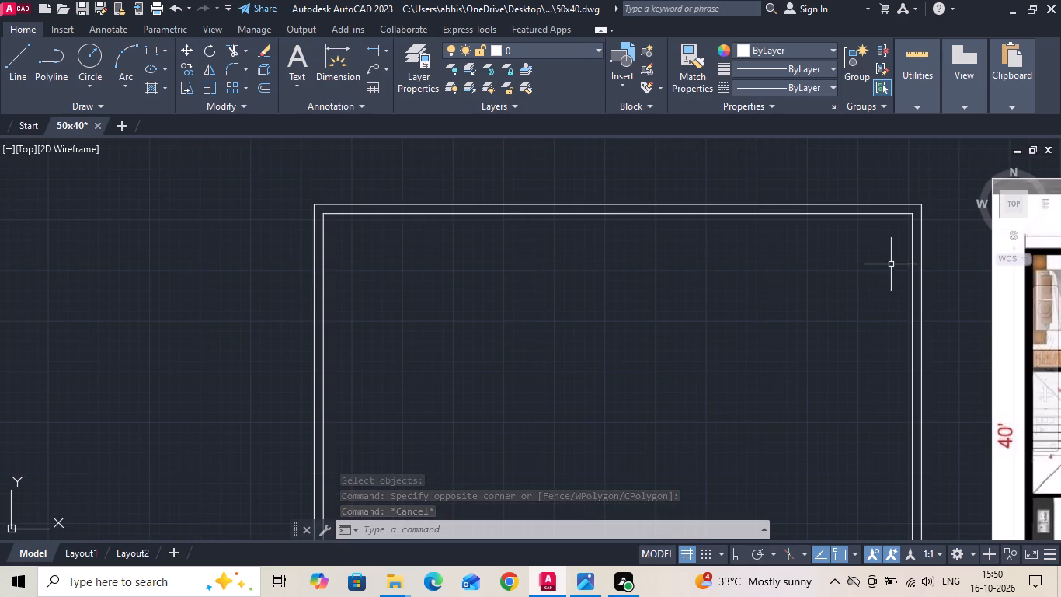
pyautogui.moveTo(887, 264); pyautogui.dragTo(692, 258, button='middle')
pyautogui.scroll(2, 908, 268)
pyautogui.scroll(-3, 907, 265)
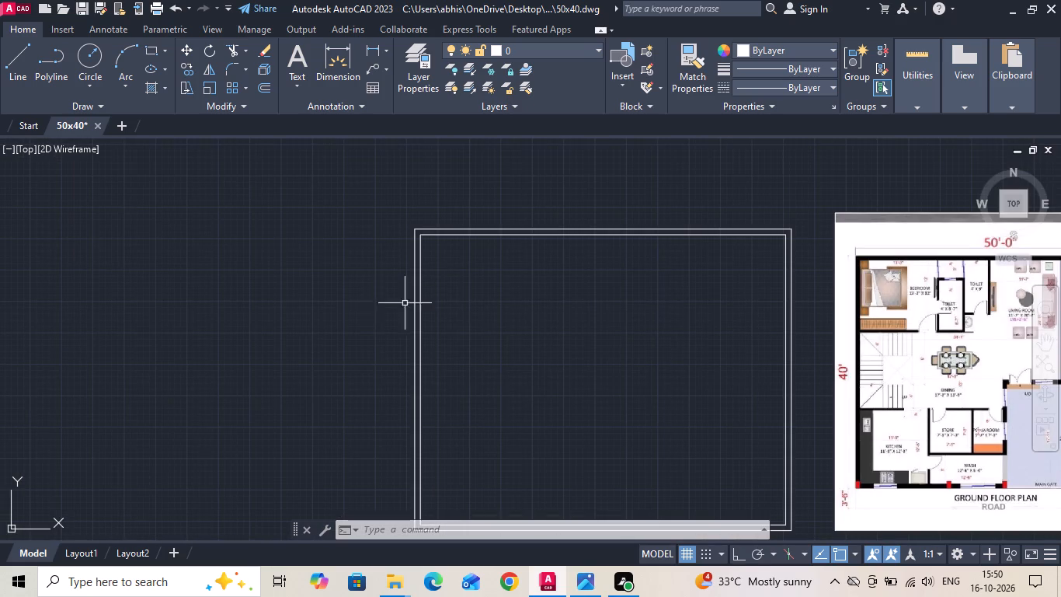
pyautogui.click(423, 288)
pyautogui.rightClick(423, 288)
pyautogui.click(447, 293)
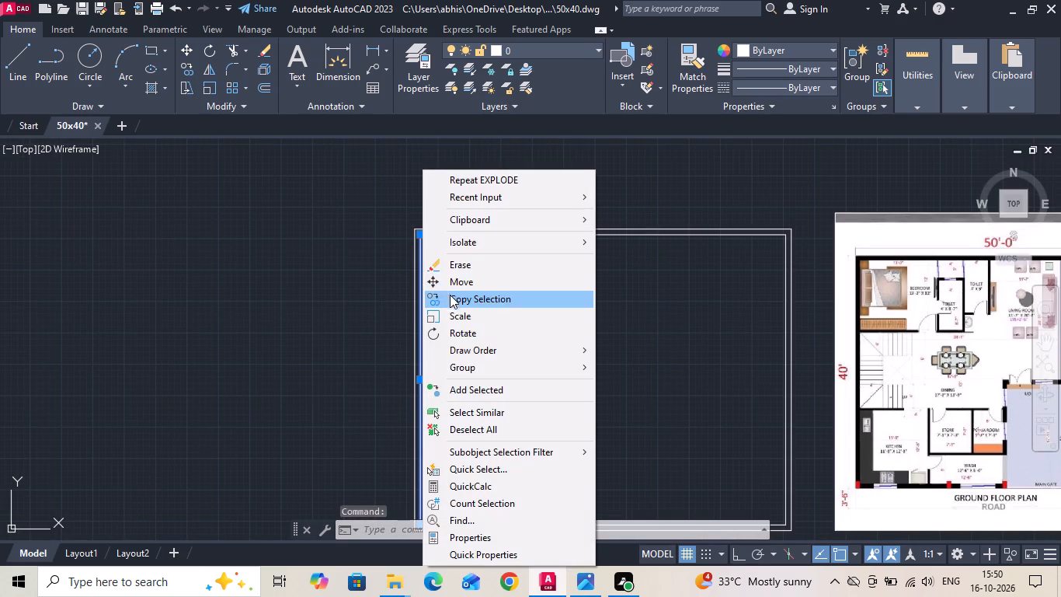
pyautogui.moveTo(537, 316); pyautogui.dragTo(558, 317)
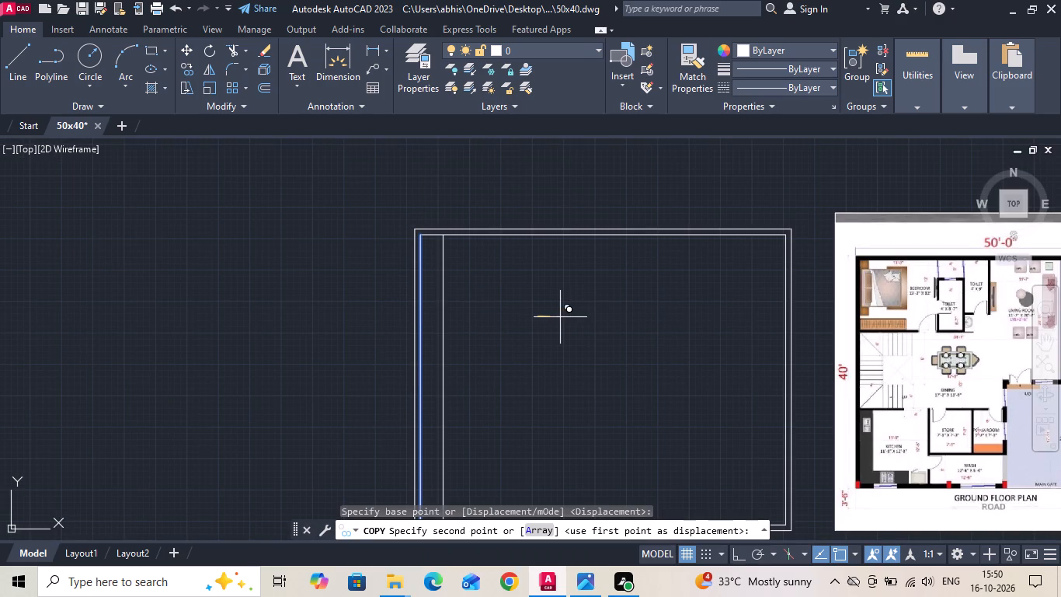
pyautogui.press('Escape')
# With Ortho turned on, copy the inner left wall line 13'3" to the right for the bedroom's width.
pyautogui.press('F8')
pyautogui.moveTo(549, 322); pyautogui.dragTo(520, 338)
pyautogui.click(420, 358)
pyautogui.rightClick(419, 350)
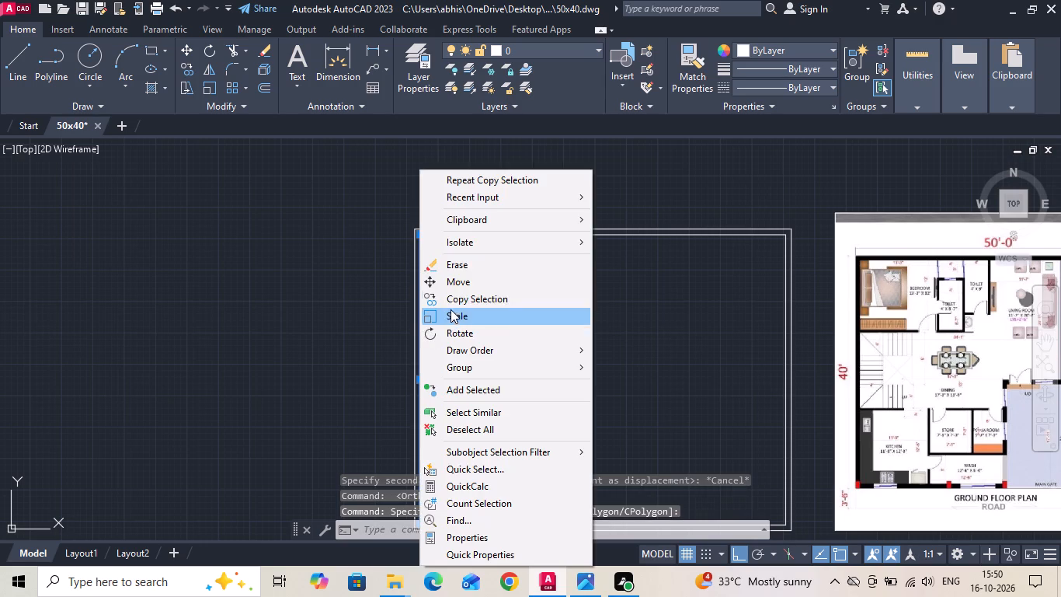
pyautogui.click(454, 304)
pyautogui.moveTo(472, 359); pyautogui.dragTo(522, 354)
pyautogui.write("13'3")
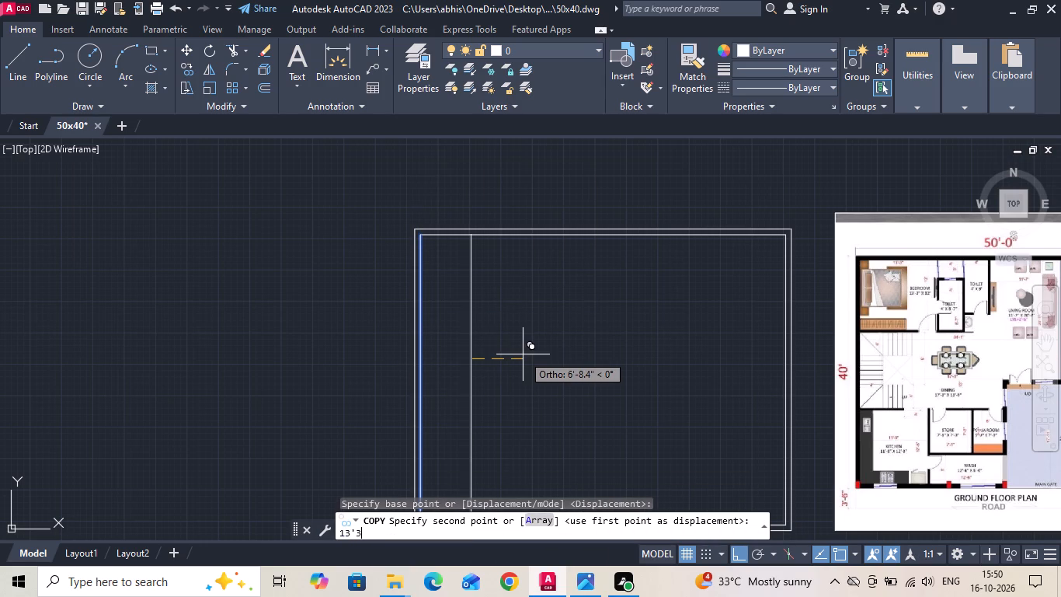
pyautogui.press('Return')
pyautogui.press('Escape')
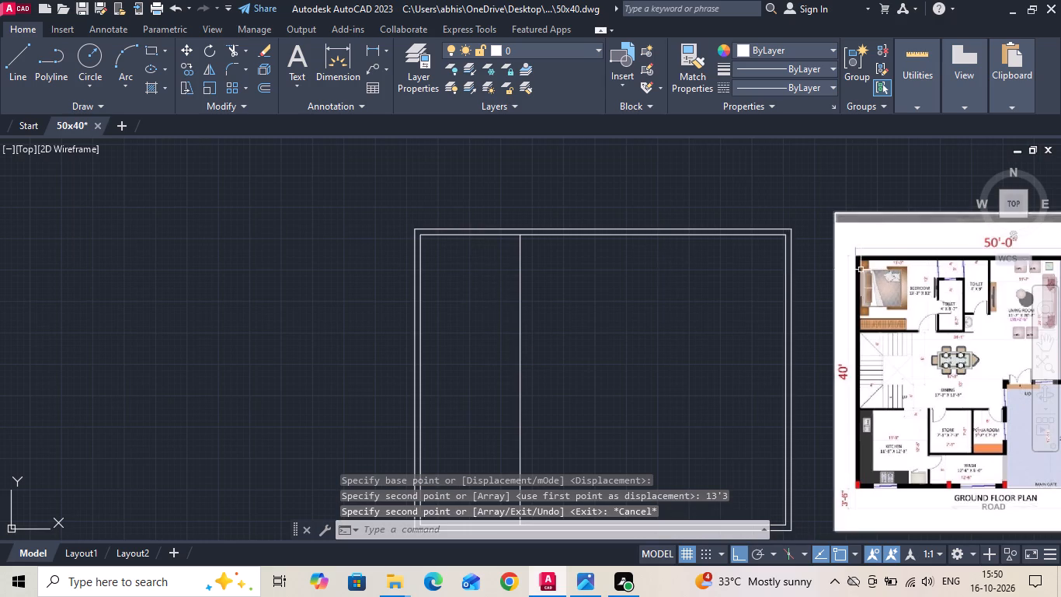
# Copy the inner top wall line 12' straight down for the bedroom's depth.
pyautogui.scroll(2, 863, 270)
pyautogui.scroll(-1, 858, 278)
pyautogui.click(284, 215)
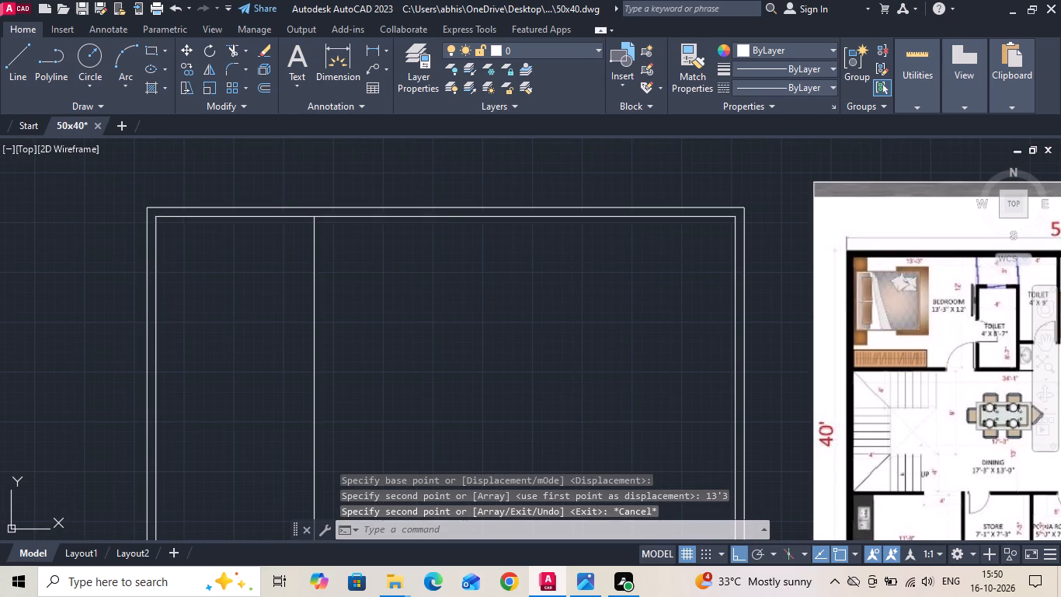
pyautogui.rightClick(283, 216)
pyautogui.click(308, 297)
pyautogui.moveTo(294, 315); pyautogui.dragTo(291, 362)
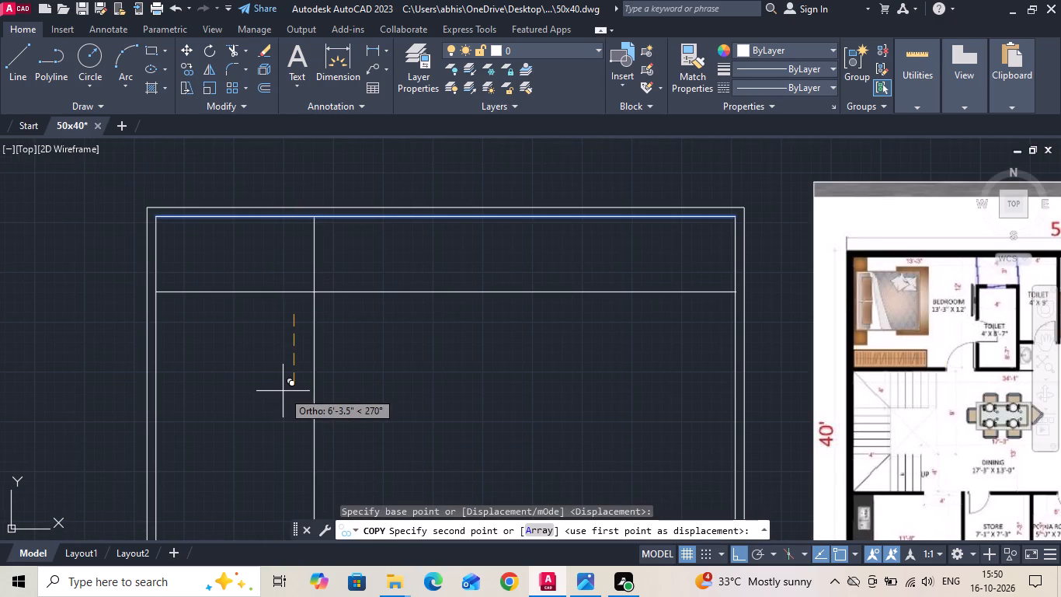
pyautogui.write("12'")
pyautogui.press('Return')
pyautogui.press('Escape')
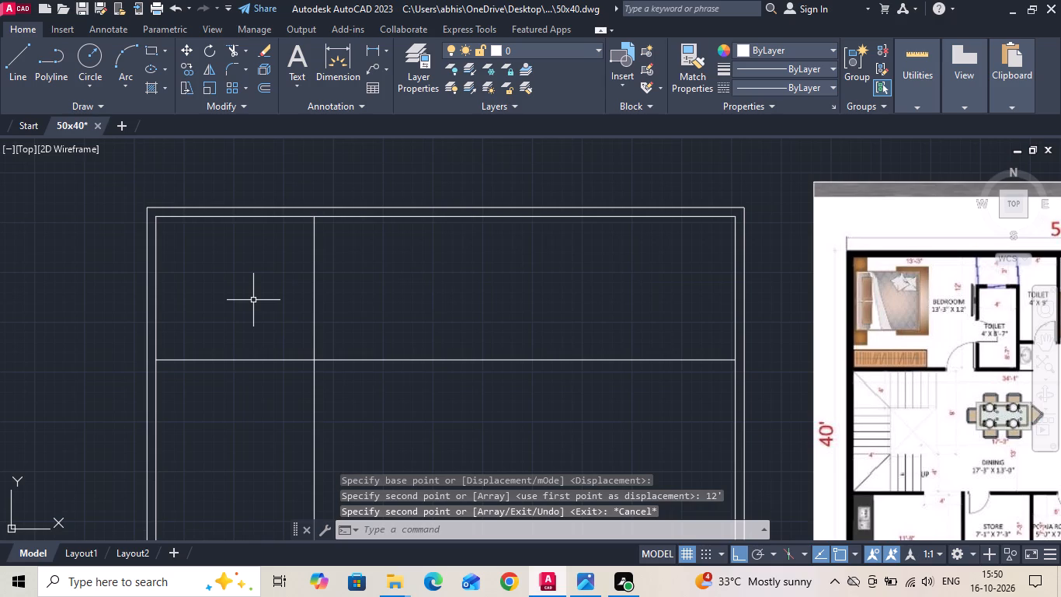
# Offset the bedroom's vertical line 5" to the right and its horizontal line 5" downward for the partition walls.
pyautogui.press('o')
pyautogui.press('Return')
pyautogui.press('5')
pyautogui.press('Return')
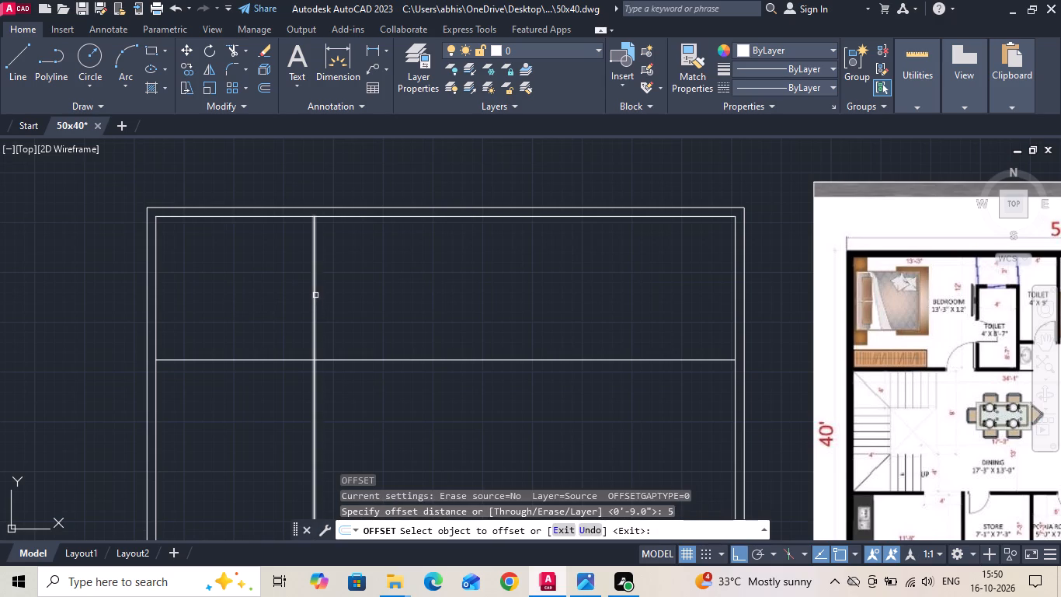
pyautogui.moveTo(315, 295); pyautogui.dragTo(346, 272)
pyautogui.click(366, 257)
pyautogui.click(277, 359)
pyautogui.click(249, 424)
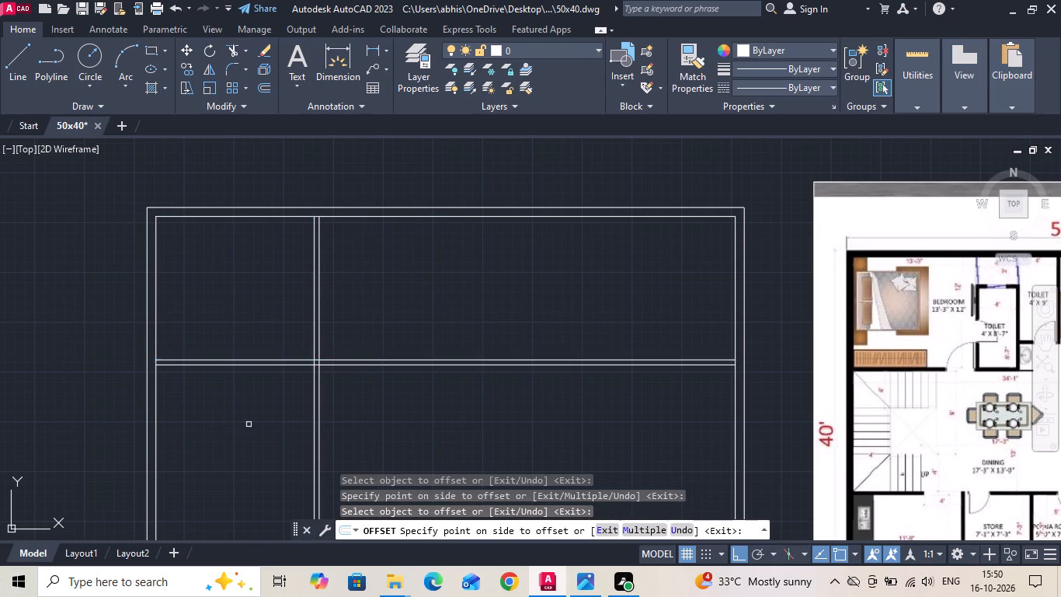
pyautogui.moveTo(255, 396); pyautogui.dragTo(263, 301, button='middle')
pyautogui.press('Escape')
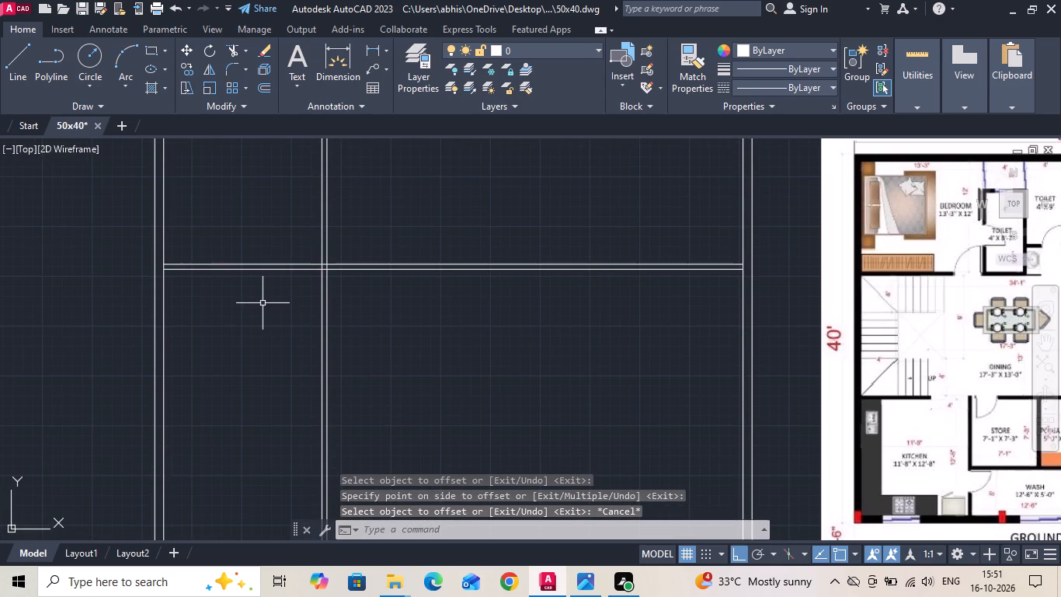
# Offset the inner bottom wall line 12'8" upward for the kitchen's depth.
pyautogui.scroll(1, 898, 484)
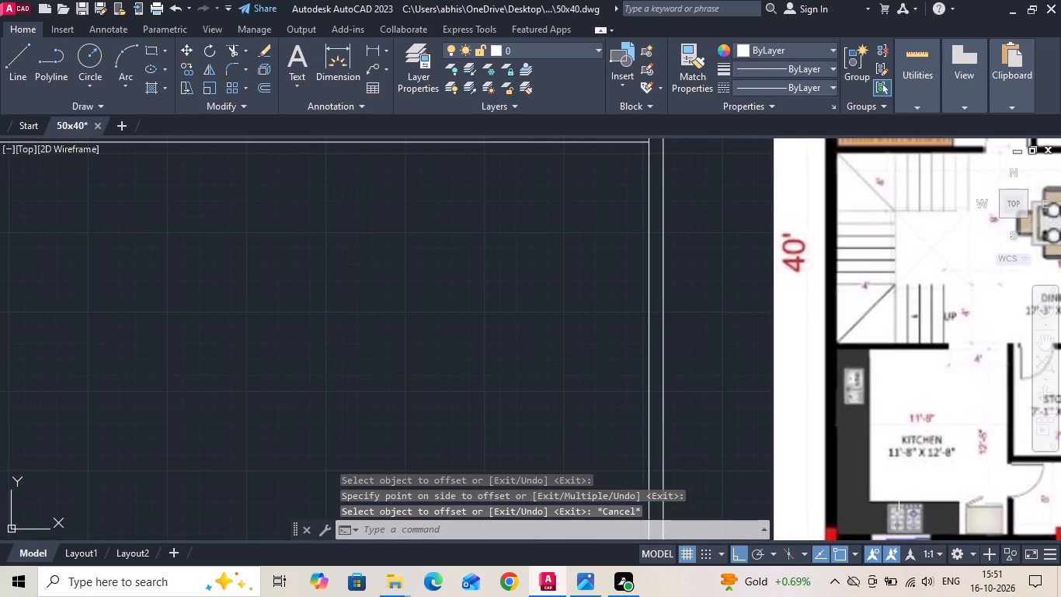
pyautogui.moveTo(962, 470); pyautogui.dragTo(753, 377, button='middle')
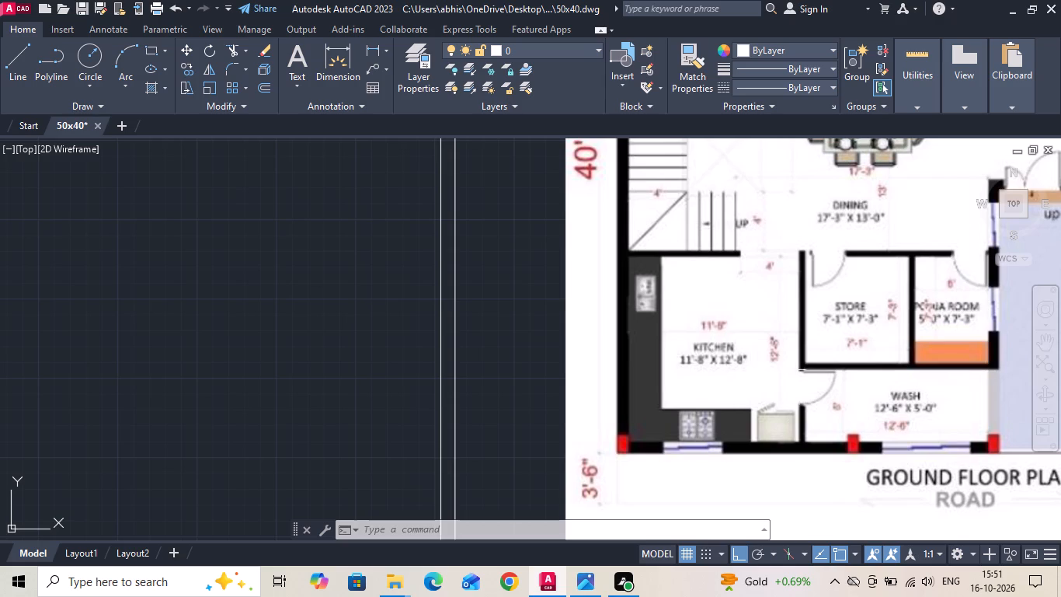
pyautogui.scroll(-1, 704, 346)
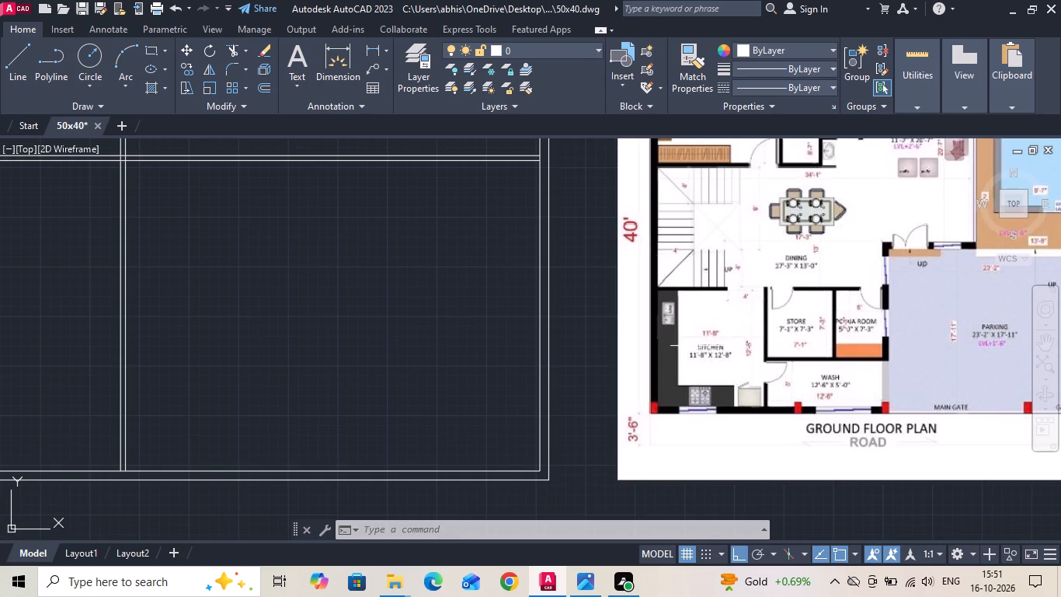
pyautogui.scroll(2, 696, 348)
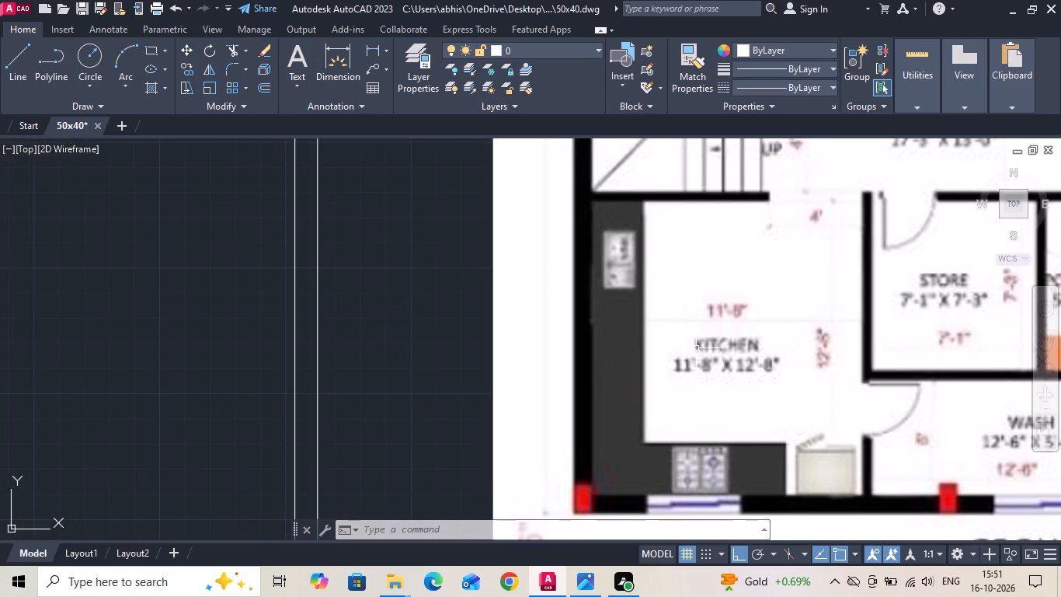
pyautogui.scroll(-3, 691, 354)
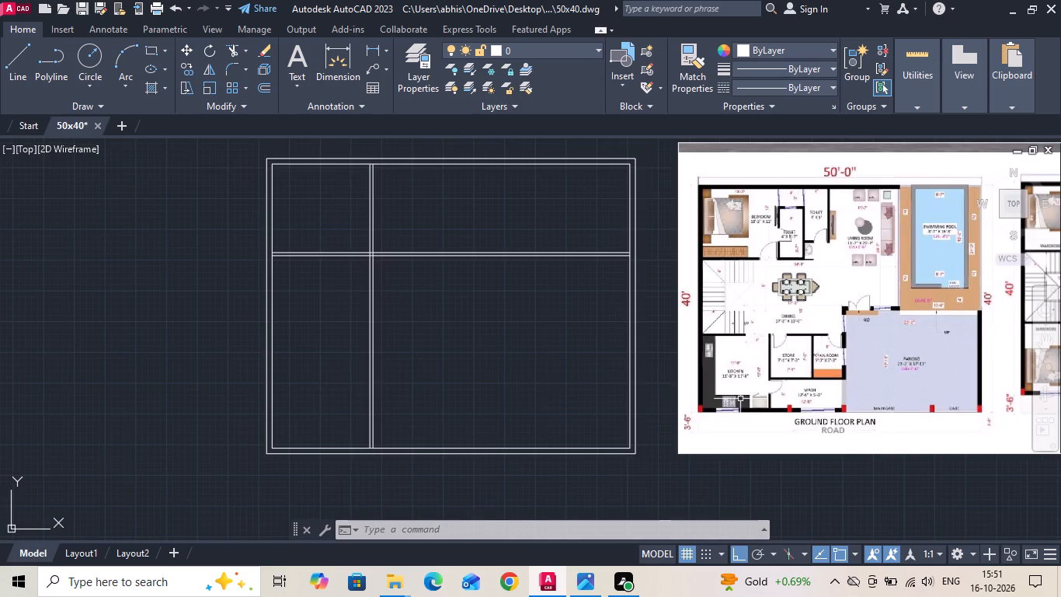
pyautogui.scroll(1, 319, 399)
pyautogui.press('o')
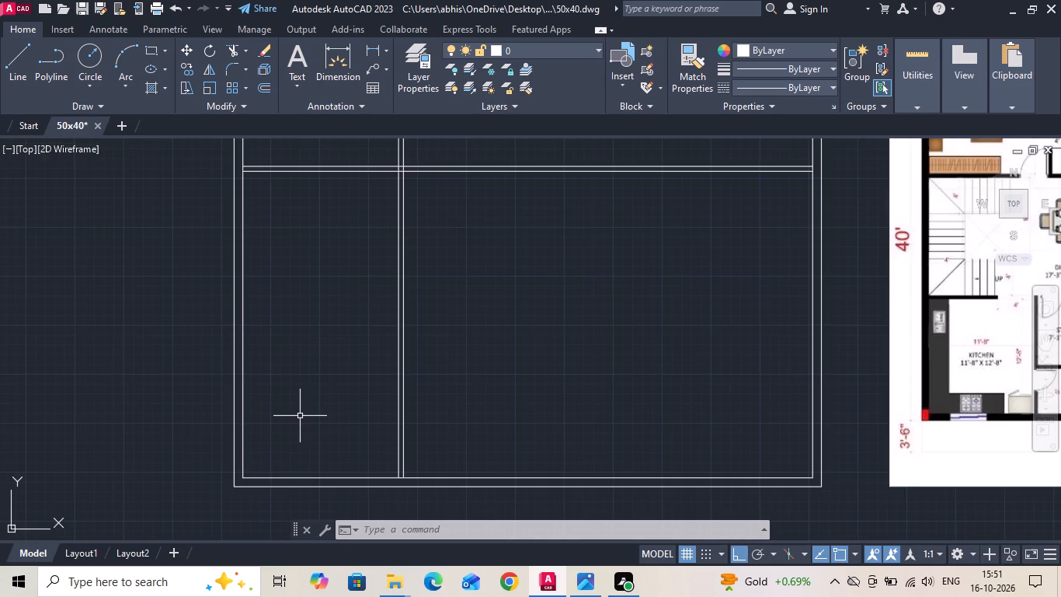
pyautogui.press('Return')
pyautogui.write("12'8")
pyautogui.press('Return')
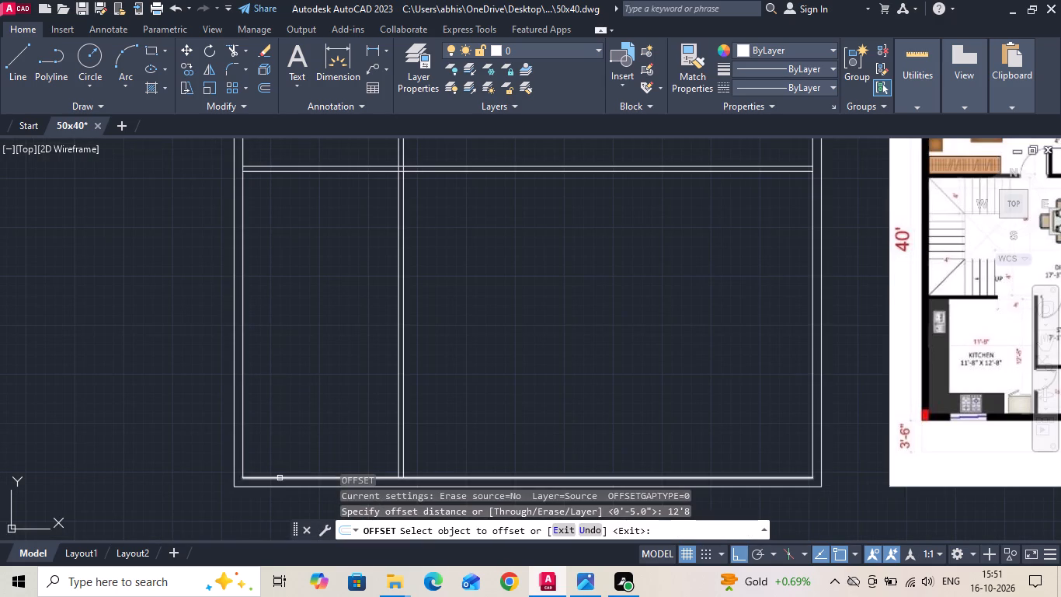
pyautogui.moveTo(280, 478); pyautogui.dragTo(282, 470)
pyautogui.click(296, 409)
pyautogui.press('Escape')
# Offset the kitchen's horizontal line 5" upward for its partition wall.
pyautogui.press('o')
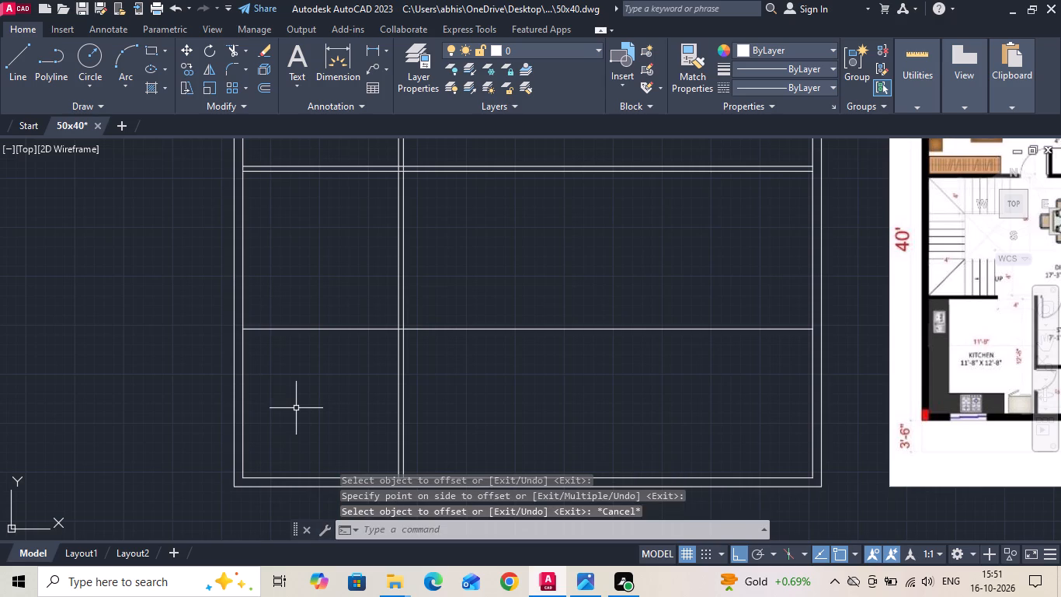
pyautogui.press('Return')
pyautogui.press('5')
pyautogui.press('Return')
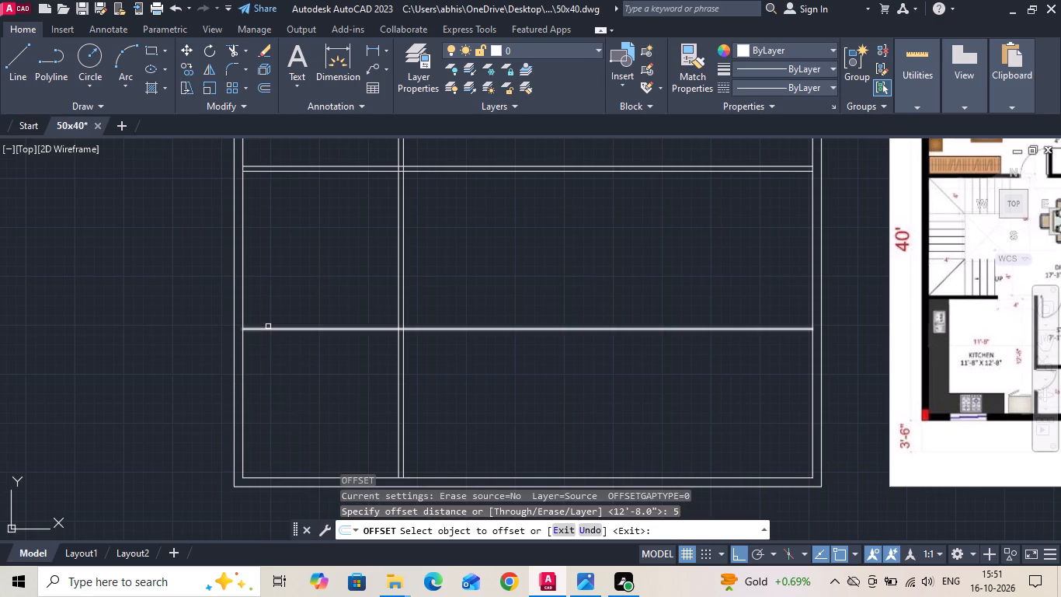
pyautogui.moveTo(268, 325); pyautogui.dragTo(272, 301)
pyautogui.click(277, 278)
pyautogui.moveTo(266, 329); pyautogui.dragTo(271, 304)
pyautogui.click(274, 286)
pyautogui.press('Escape')
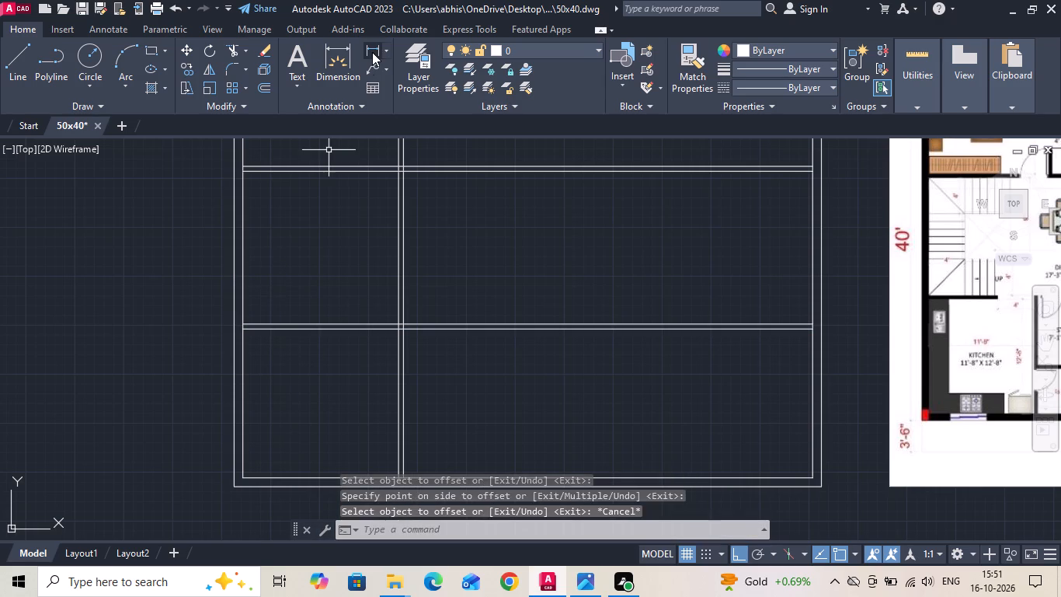
# Measure the clear vertical distance between the bedroom and kitchen partition walls and compare it with the reference plan's dining depth.
pyautogui.click(373, 50)
pyautogui.click(335, 173)
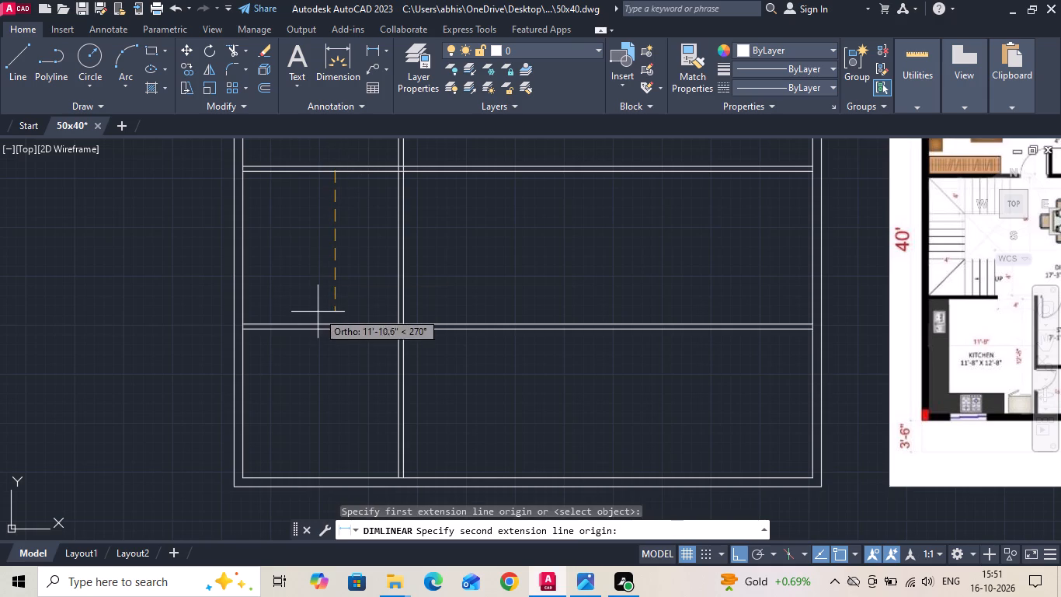
pyautogui.click(332, 324)
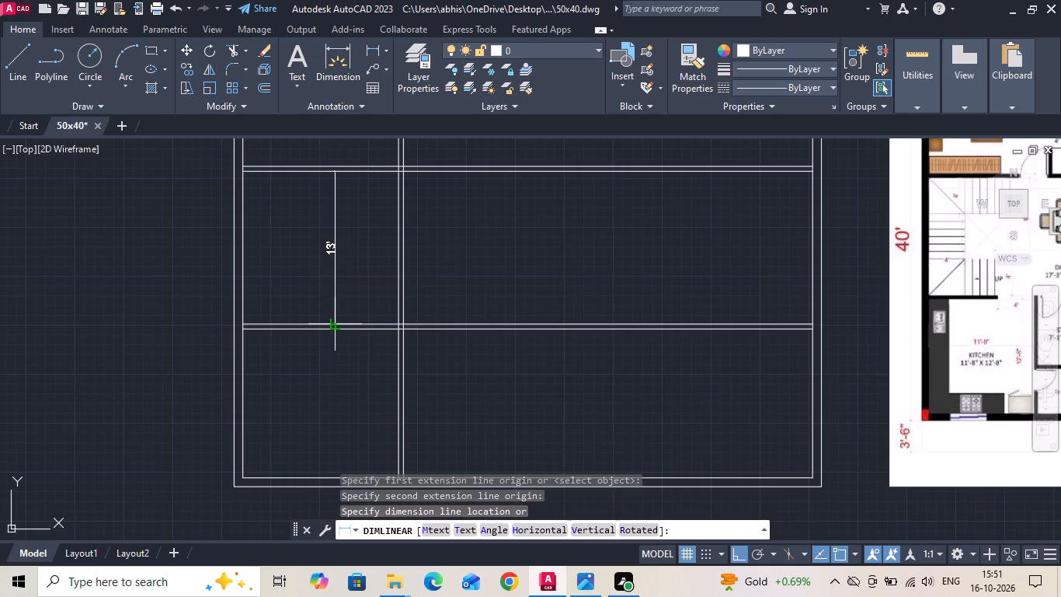
pyautogui.press('Escape')
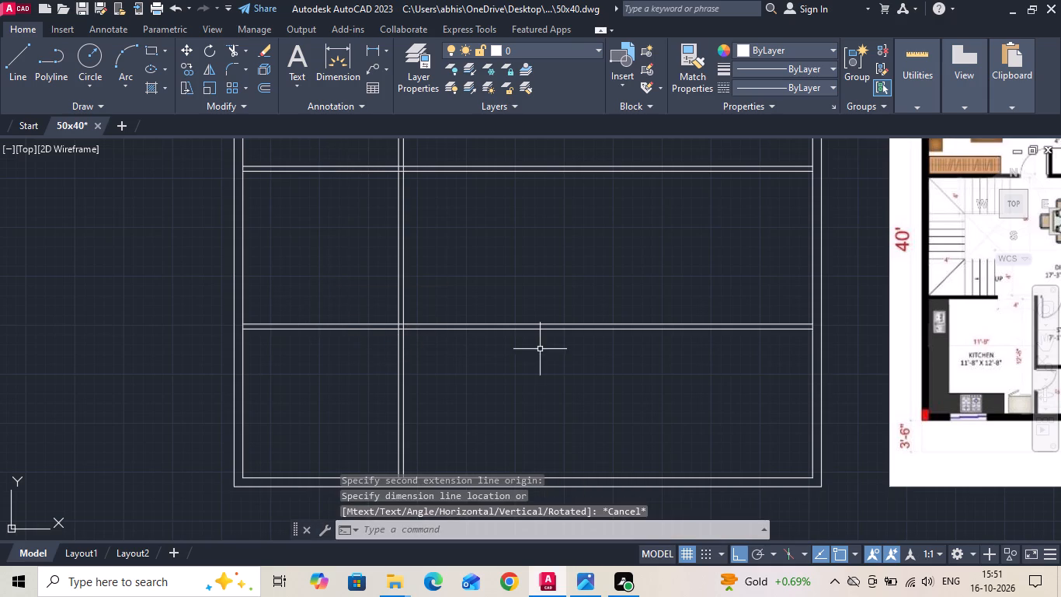
pyautogui.moveTo(539, 349); pyautogui.dragTo(505, 358, button='middle')
pyautogui.moveTo(436, 351); pyautogui.dragTo(427, 365, button='middle')
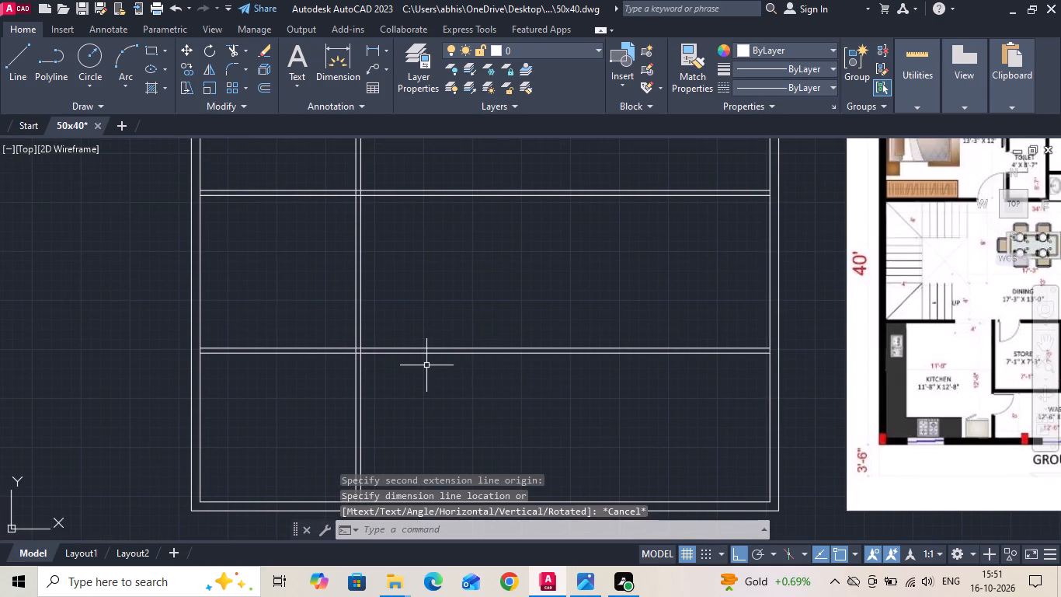
pyautogui.moveTo(924, 271); pyautogui.dragTo(812, 283, button='middle')
pyautogui.scroll(1, 842, 299)
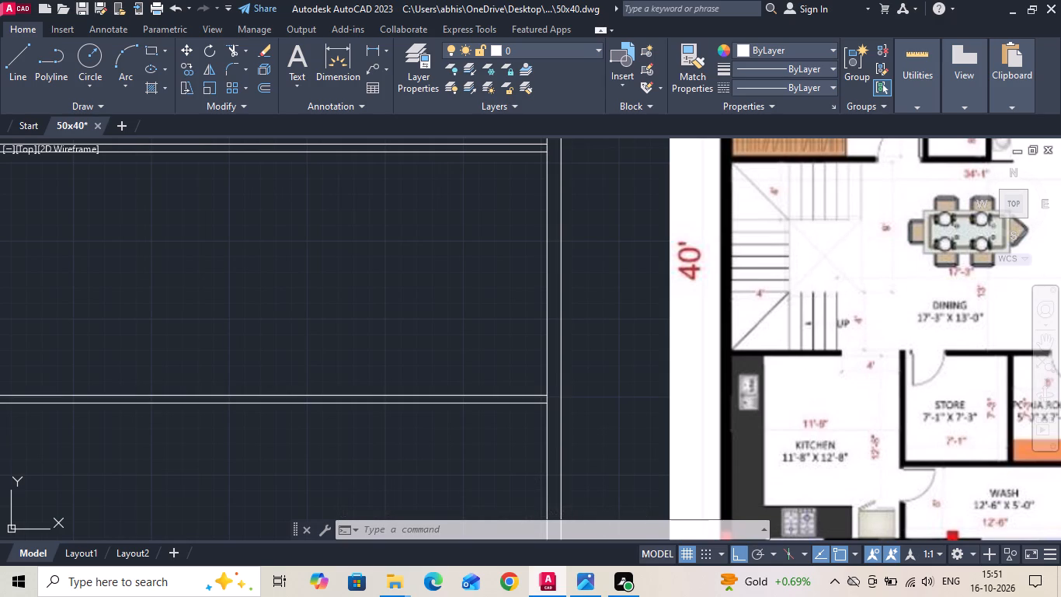
pyautogui.scroll(-1, 849, 249)
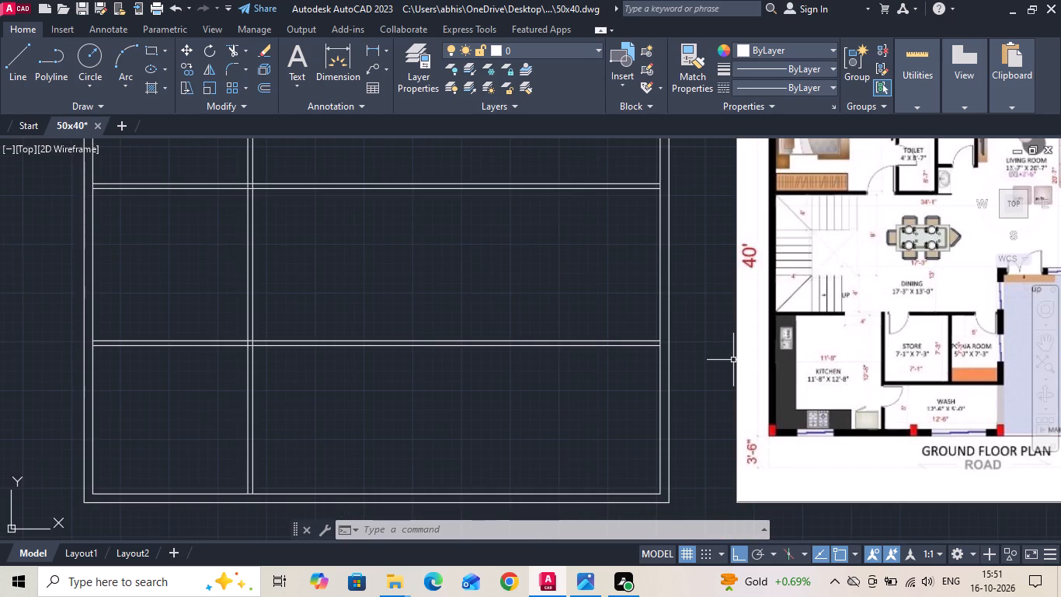
pyautogui.click(366, 51)
pyautogui.moveTo(330, 253); pyautogui.dragTo(373, 349, button='middle')
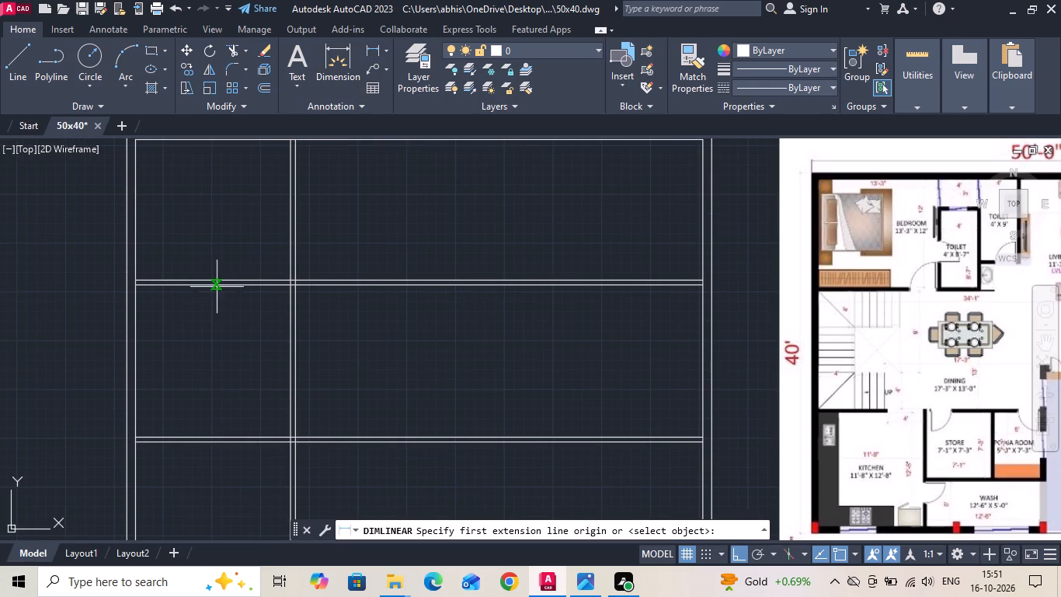
pyautogui.click(217, 286)
pyautogui.click(212, 435)
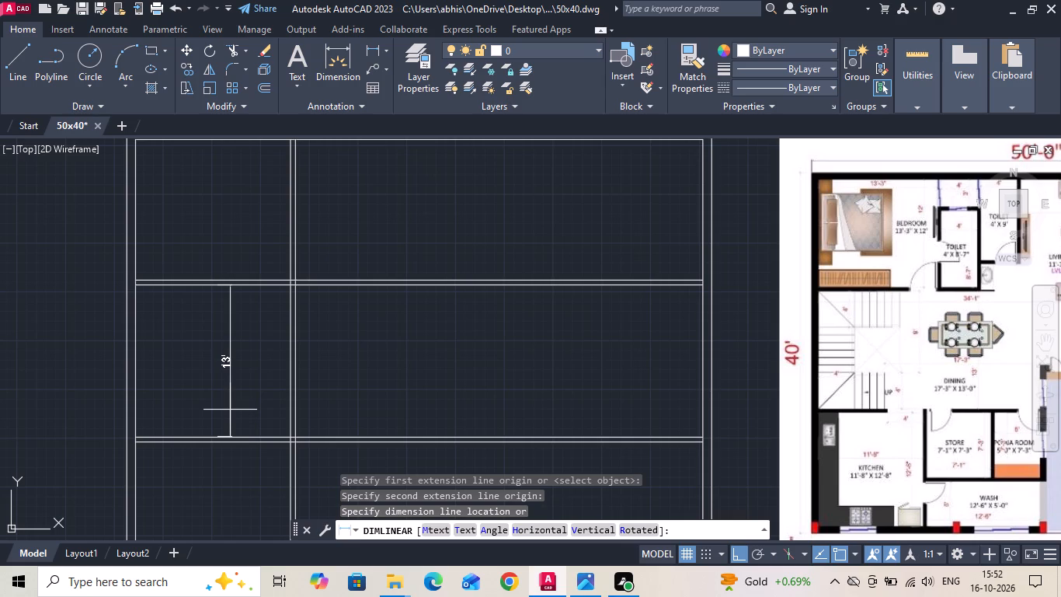
pyautogui.press('Escape')
# Offset the inner top wall line 20'7" downward for the living room's depth.
pyautogui.moveTo(1008, 354); pyautogui.dragTo(745, 294, button='middle')
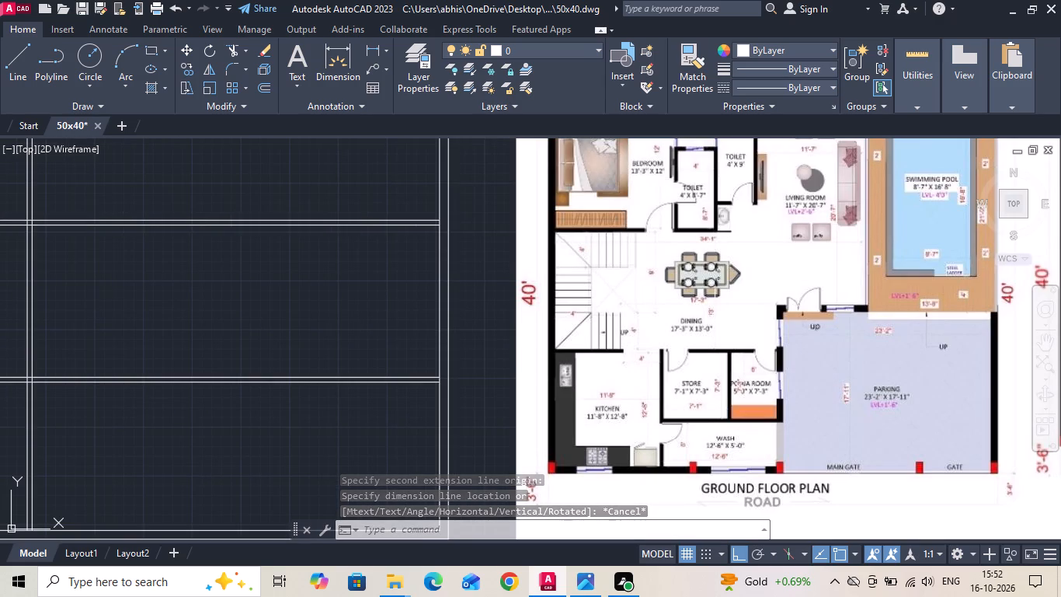
pyautogui.moveTo(697, 310); pyautogui.dragTo(678, 347, button='middle')
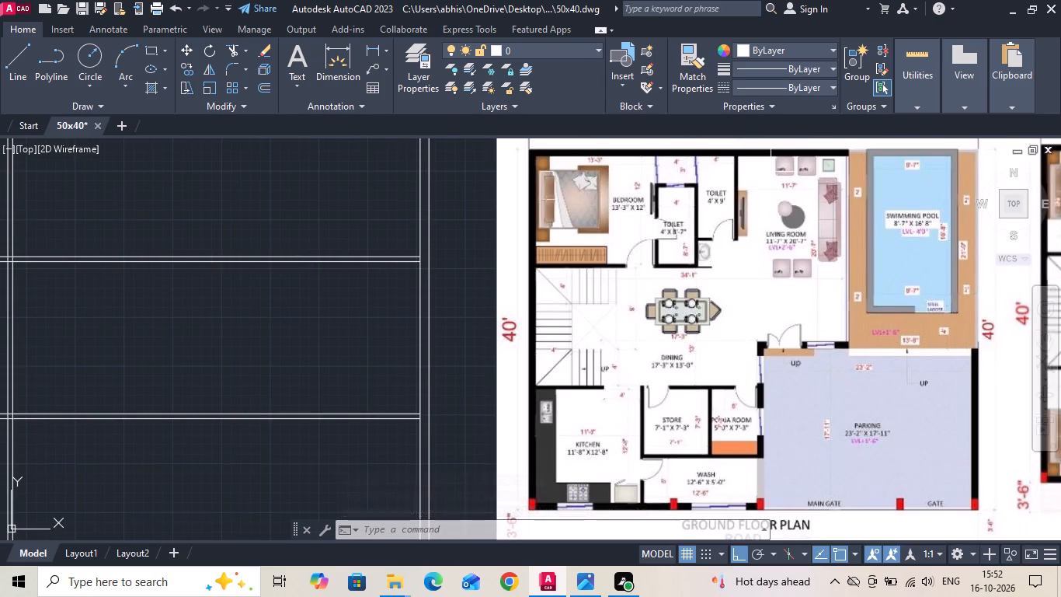
pyautogui.scroll(1, 808, 189)
pyautogui.scroll(-1, 826, 280)
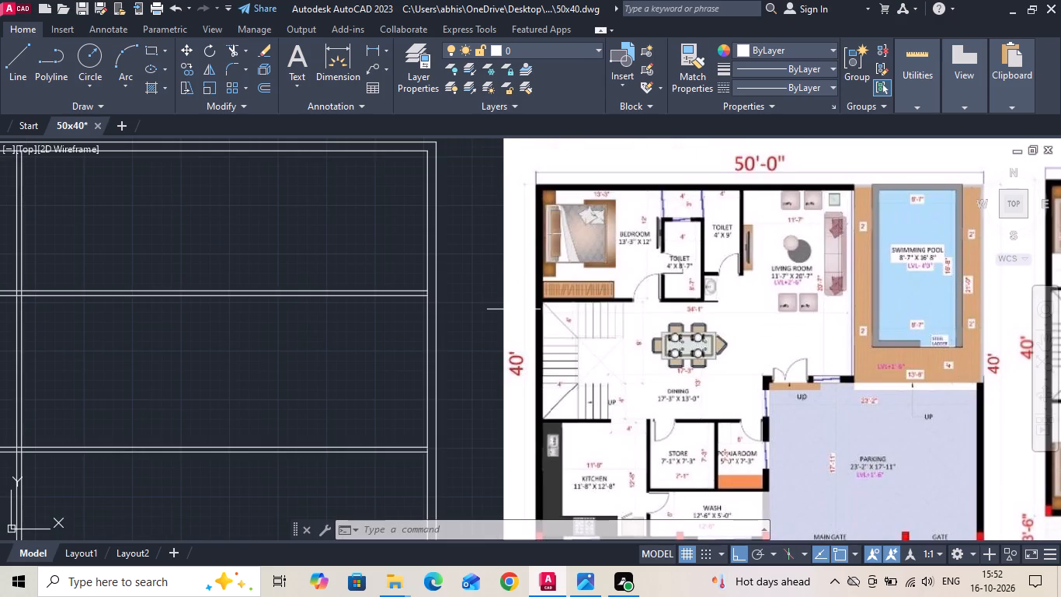
pyautogui.write('o 2')
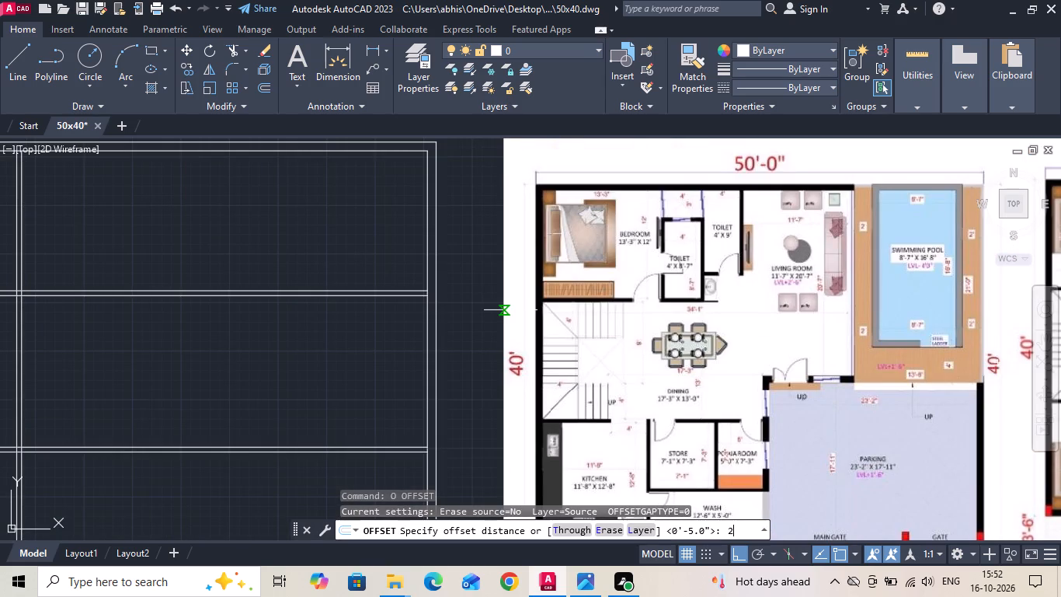
pyautogui.write("7'")
pyautogui.press('BackSpace')
pyautogui.press('BackSpace')
pyautogui.write("0'7")
pyautogui.press('Return')
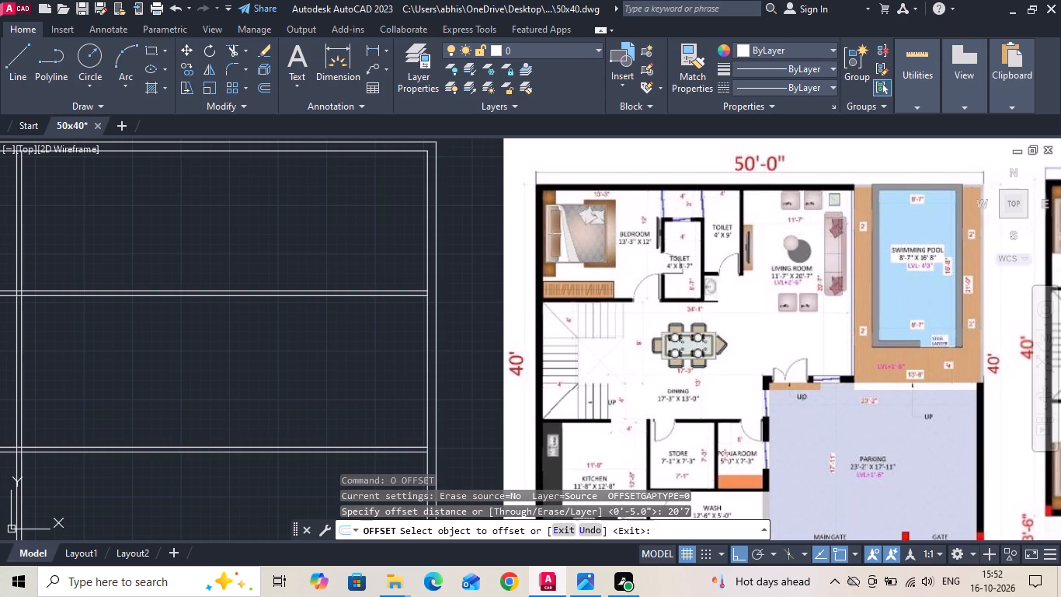
pyautogui.click(358, 151)
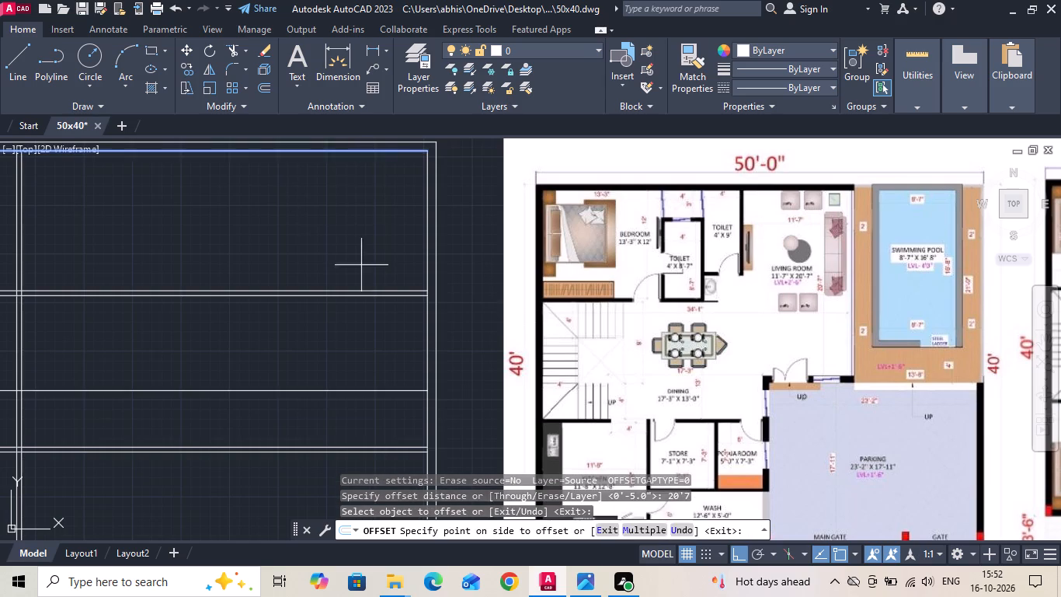
pyautogui.click(363, 283)
pyautogui.moveTo(360, 330); pyautogui.dragTo(461, 302, button='middle')
pyautogui.press('Escape')
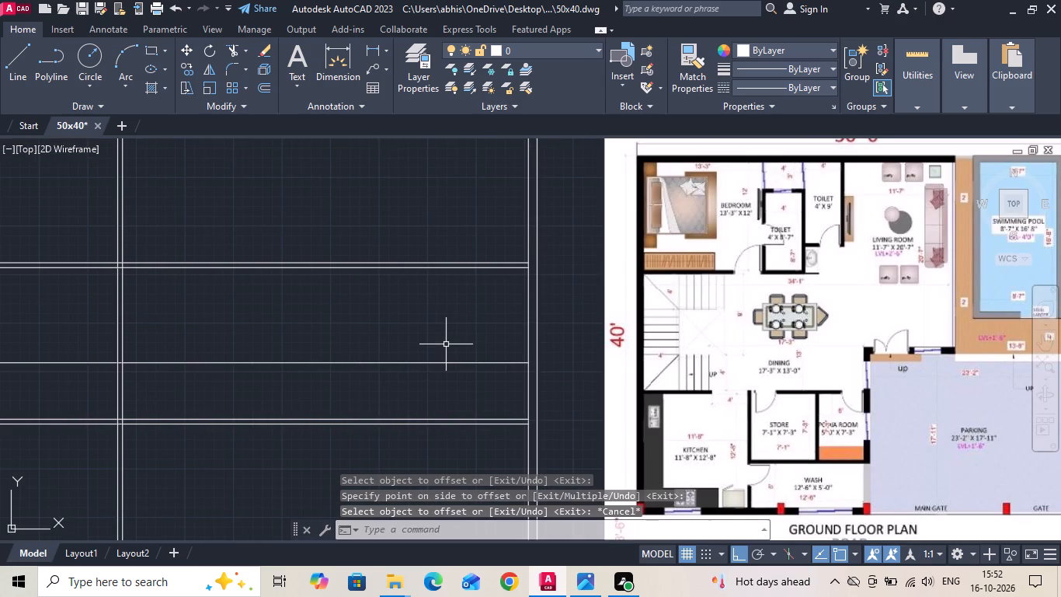
# Offset the inner right wall line 11'7" to the left for the living room's width.
pyautogui.write('o')
pyautogui.press('space')
pyautogui.write('11')
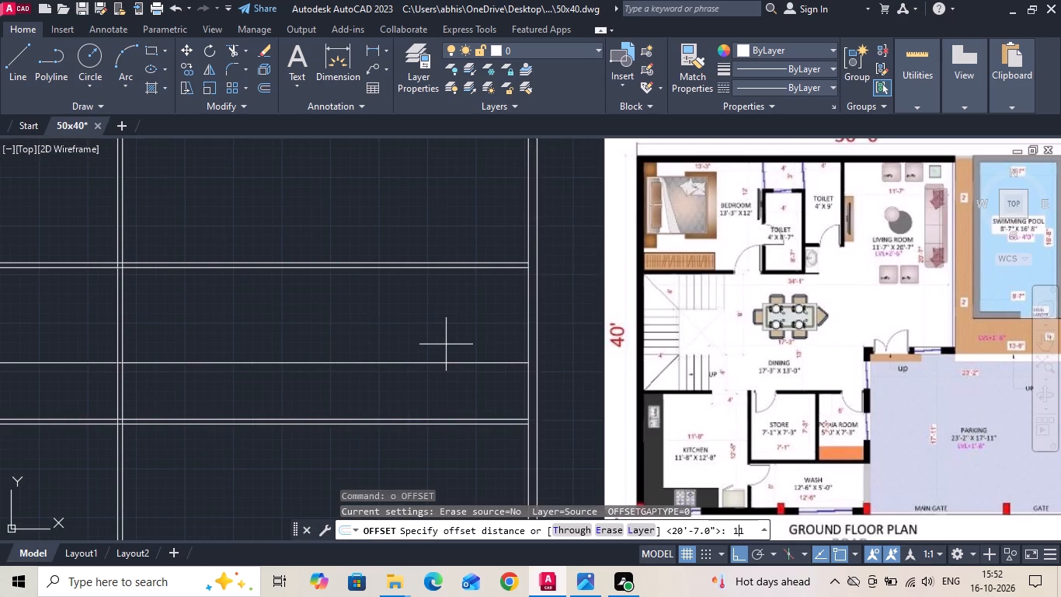
pyautogui.press("'")
pyautogui.press('7')
pyautogui.press('space')
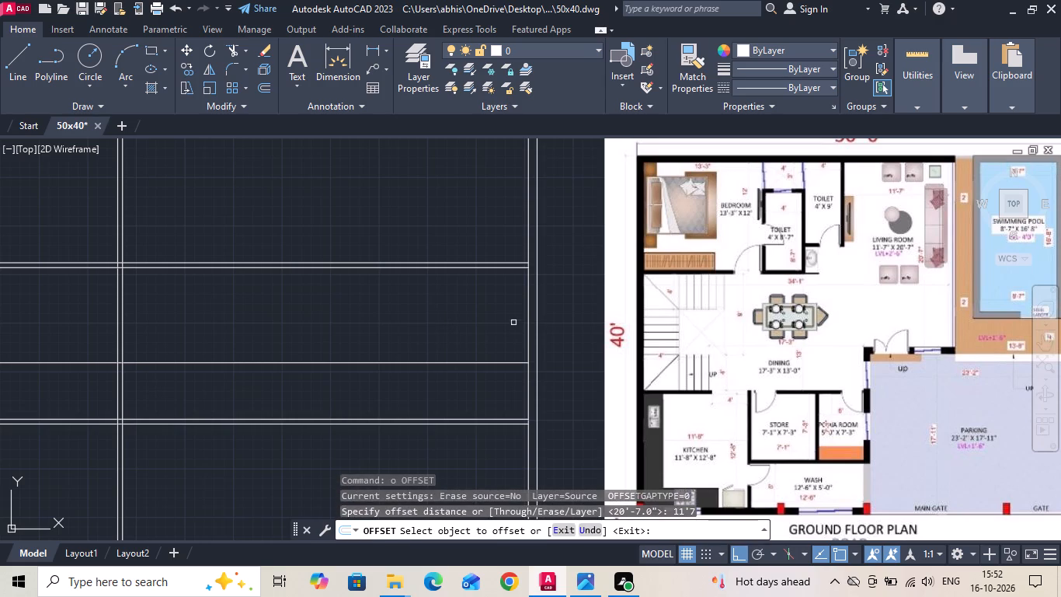
pyautogui.click(529, 311)
pyautogui.click(449, 313)
pyautogui.press('Escape')
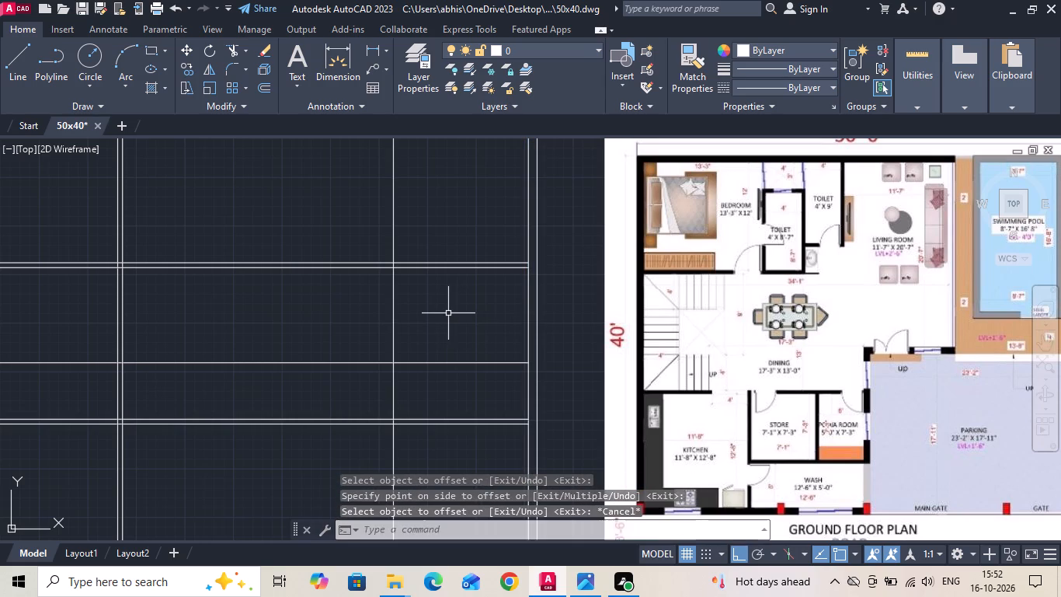
# Offset the living room's vertical line 5" to the left for the partition wall.
pyautogui.write('o')
pyautogui.press('space')
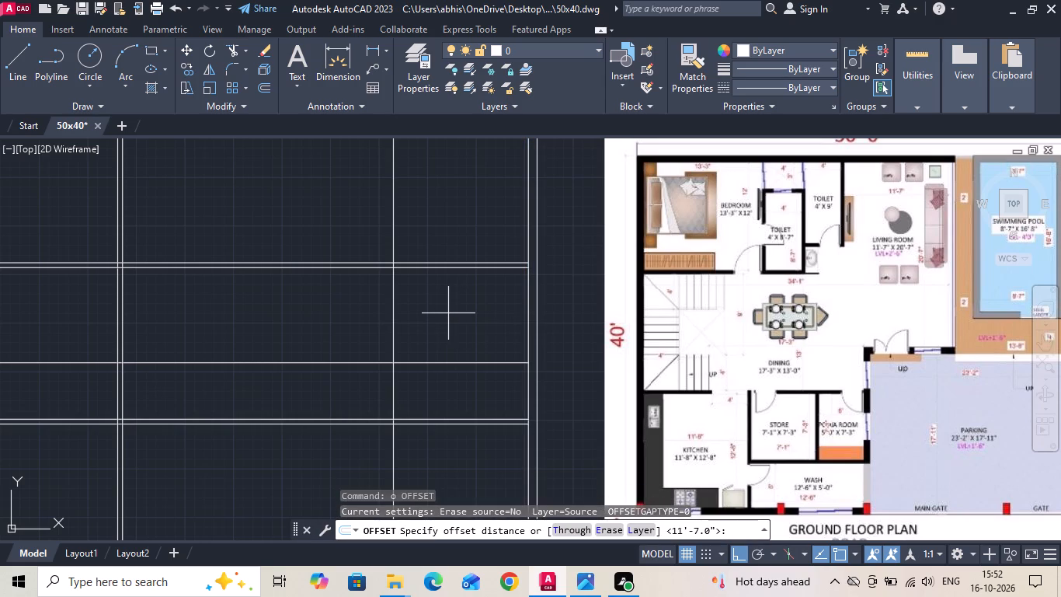
pyautogui.write('5')
pyautogui.press('space')
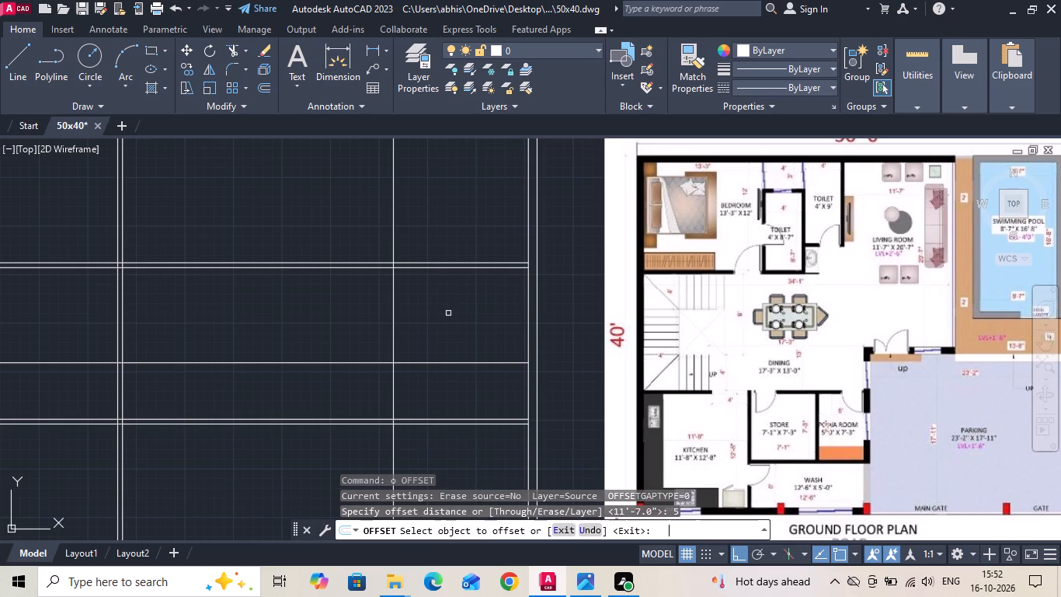
pyautogui.click(393, 276)
pyautogui.click(350, 286)
pyautogui.press('Escape')
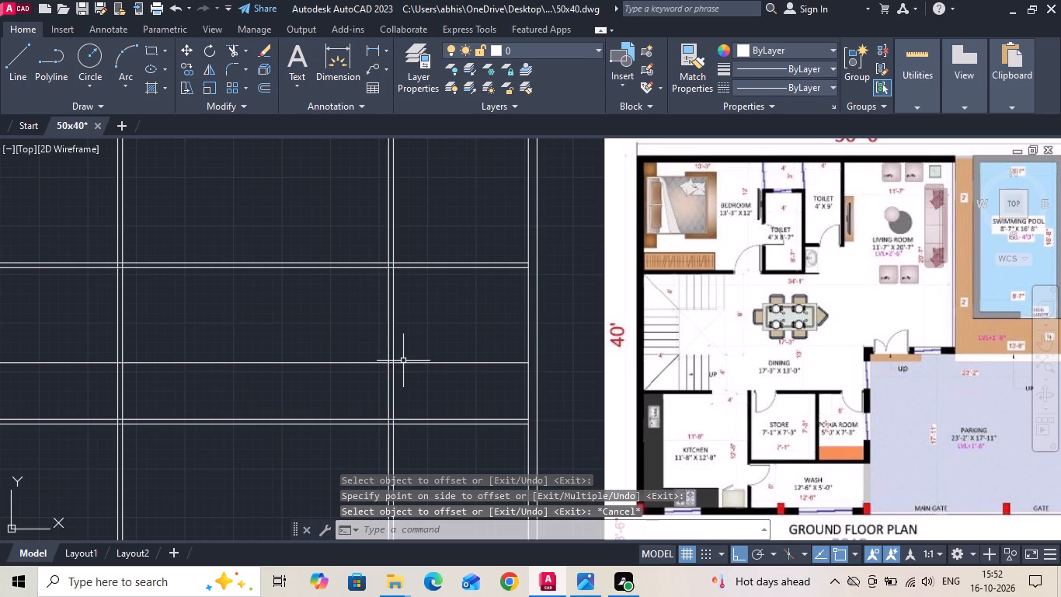
# Offset the living room's horizontal line 9" downward for the thicker wall facing the parking.
pyautogui.write('o 9')
pyautogui.press('space')
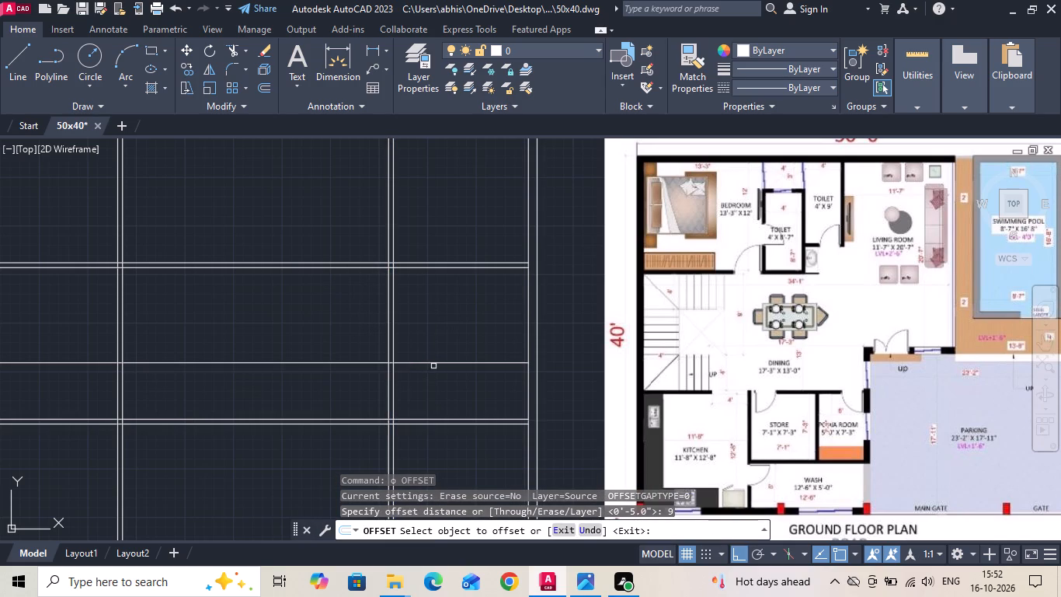
pyautogui.click(433, 365)
pyautogui.click(433, 377)
pyautogui.moveTo(412, 379); pyautogui.dragTo(491, 392, button='middle')
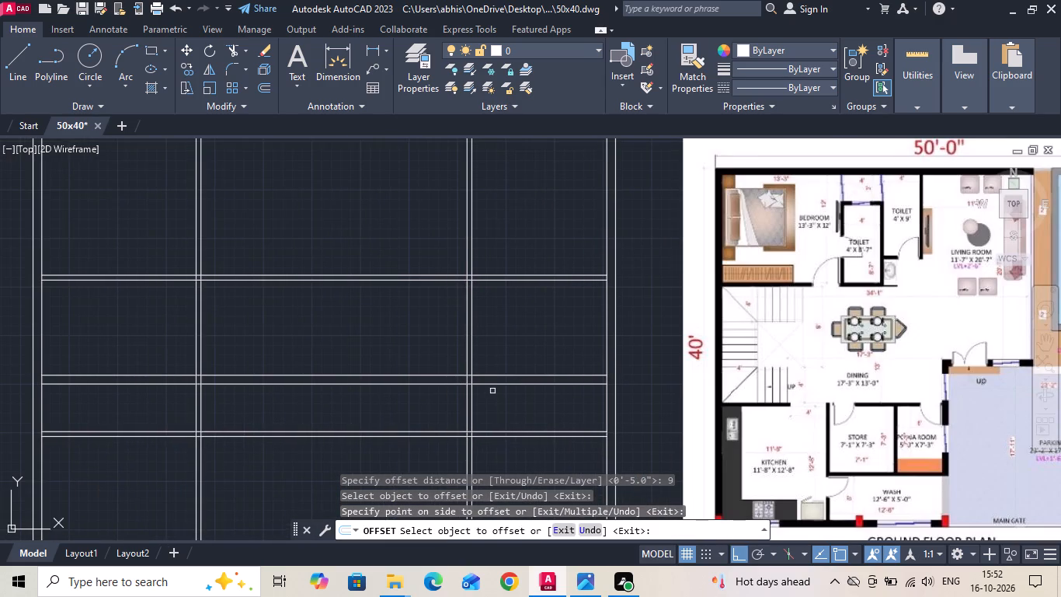
# Trim the living room's lower wall lines at its vertical partition and erase the leftover pieces beside the far left wall.
pyautogui.press('Escape')
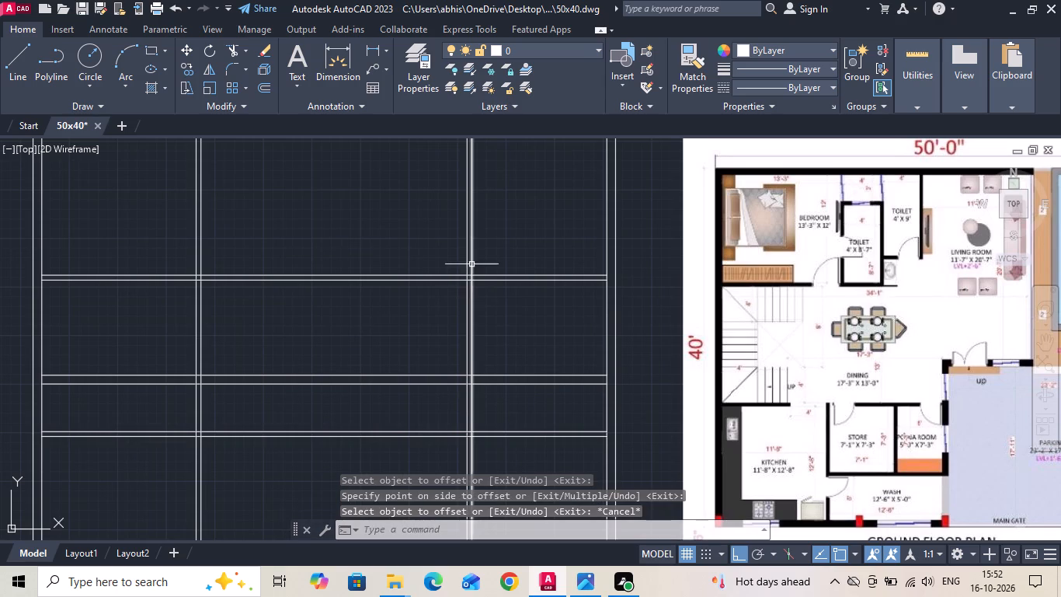
pyautogui.write('tr')
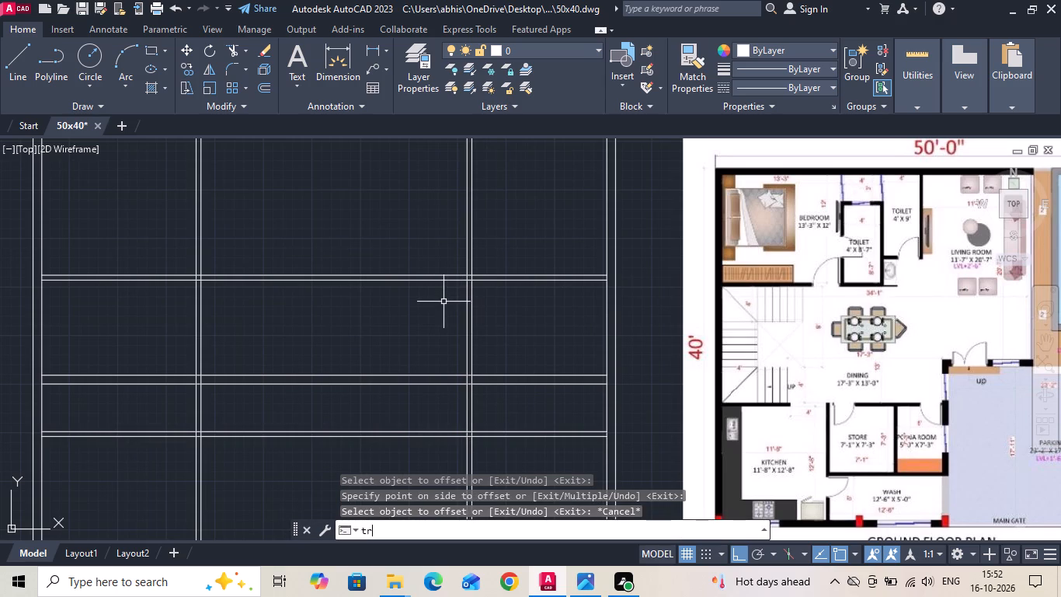
pyautogui.press('space')
pyautogui.press('space')
pyautogui.moveTo(434, 322); pyautogui.dragTo(434, 346)
pyautogui.moveTo(416, 407); pyautogui.dragTo(408, 334)
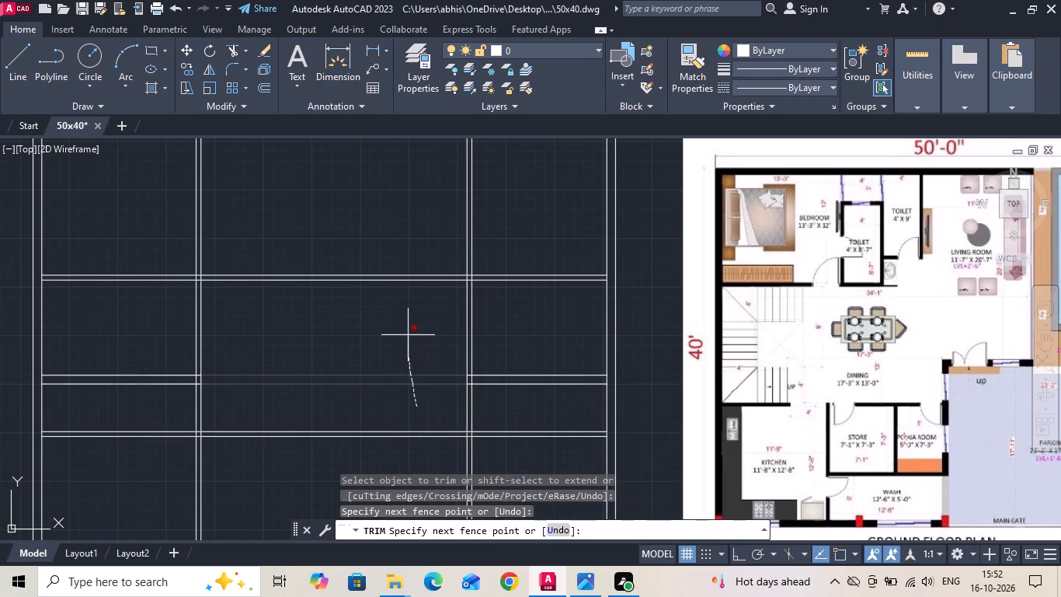
pyautogui.moveTo(408, 334); pyautogui.dragTo(408, 333)
pyautogui.press('Escape')
pyautogui.moveTo(137, 412); pyautogui.dragTo(136, 399)
pyautogui.click(120, 370)
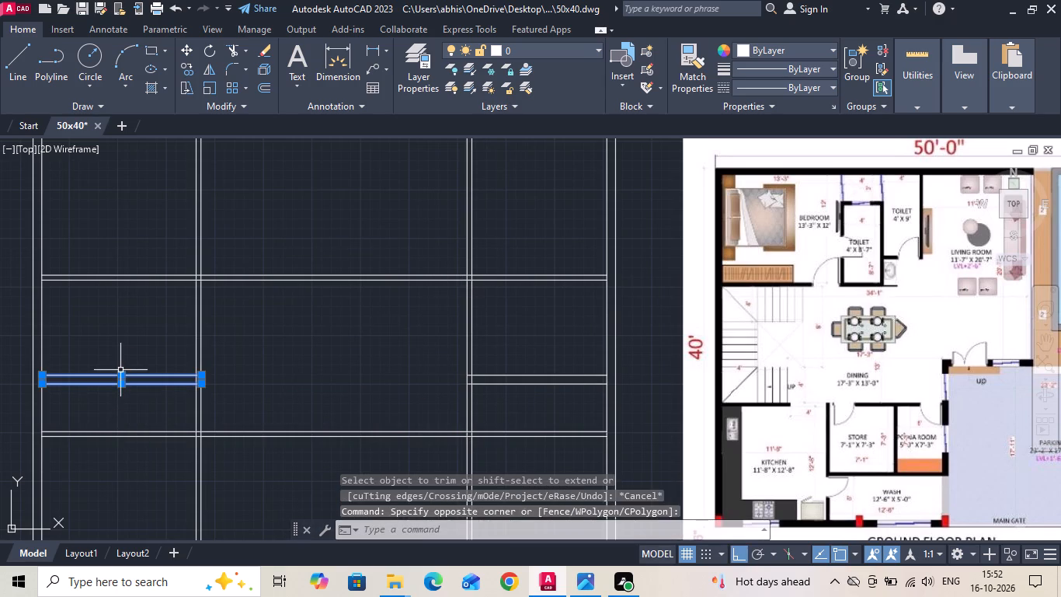
pyautogui.press('Delete')
# Examine the reference ground floor plan's room sizes and overall interior width across the dining area and living room.
pyautogui.moveTo(249, 301); pyautogui.dragTo(291, 367, button='middle')
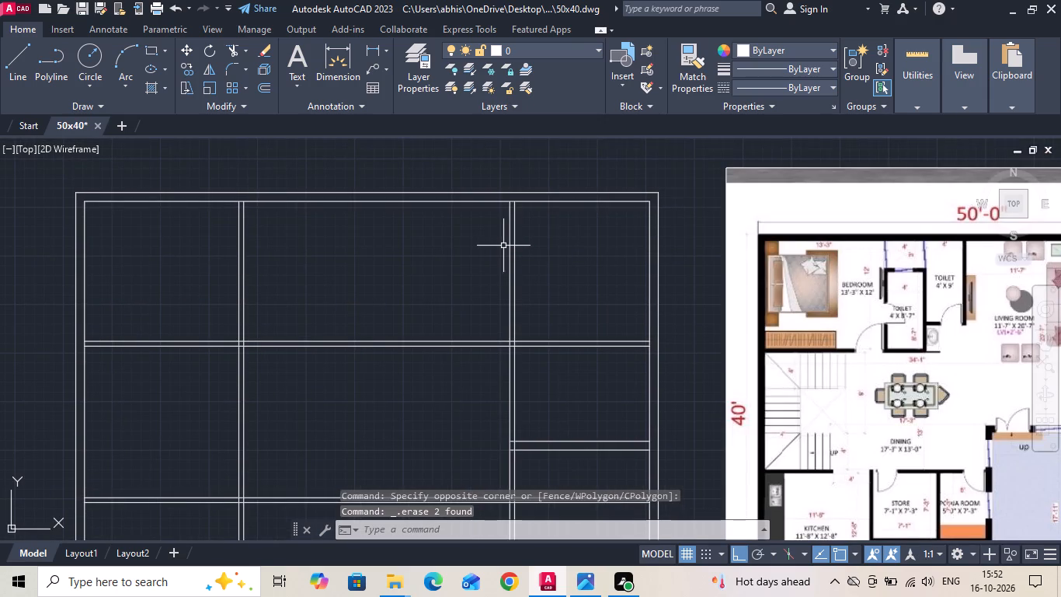
pyautogui.scroll(-1, 364, 256)
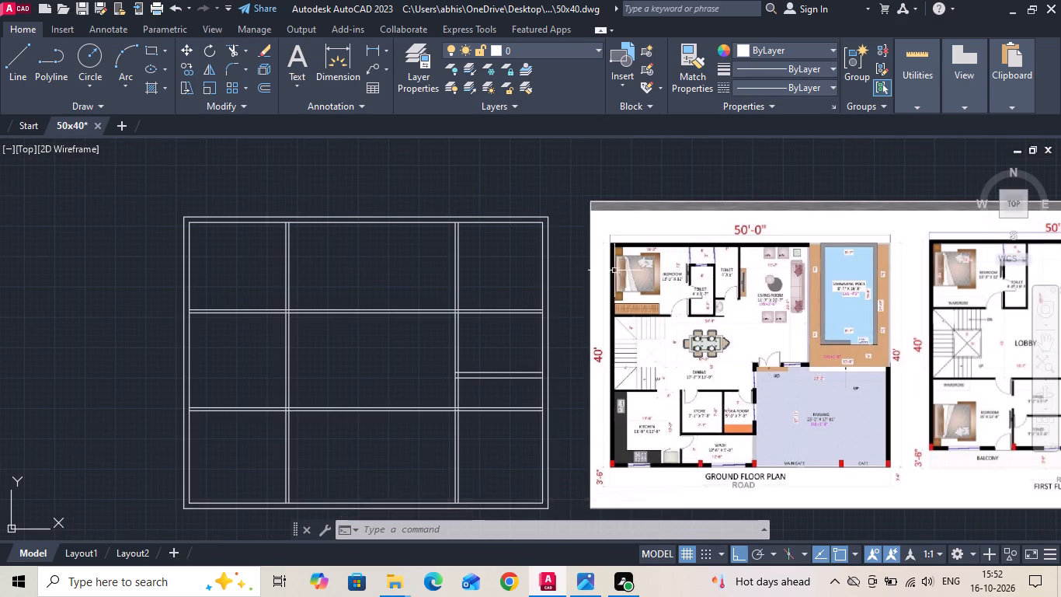
pyautogui.scroll(2, 743, 271)
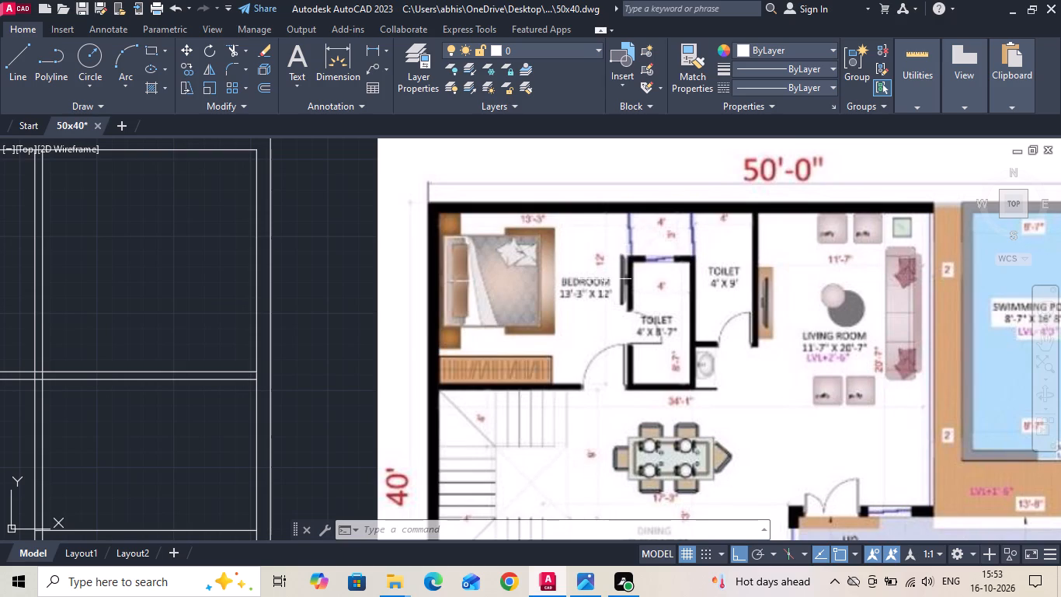
pyautogui.moveTo(595, 298); pyautogui.dragTo(593, 275, button='middle')
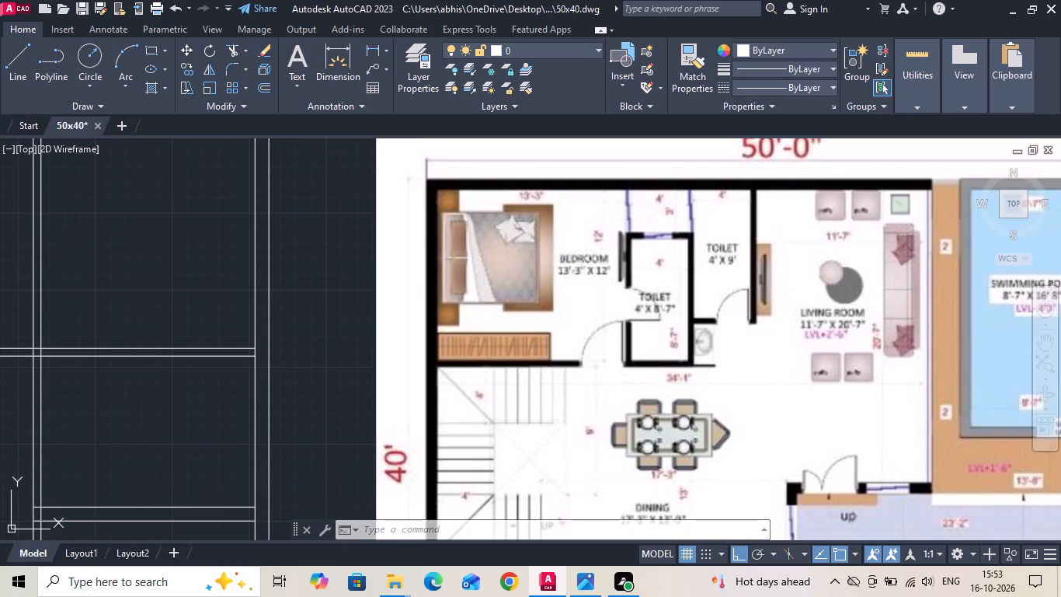
pyautogui.scroll(-2, 503, 267)
pyautogui.scroll(2, 471, 499)
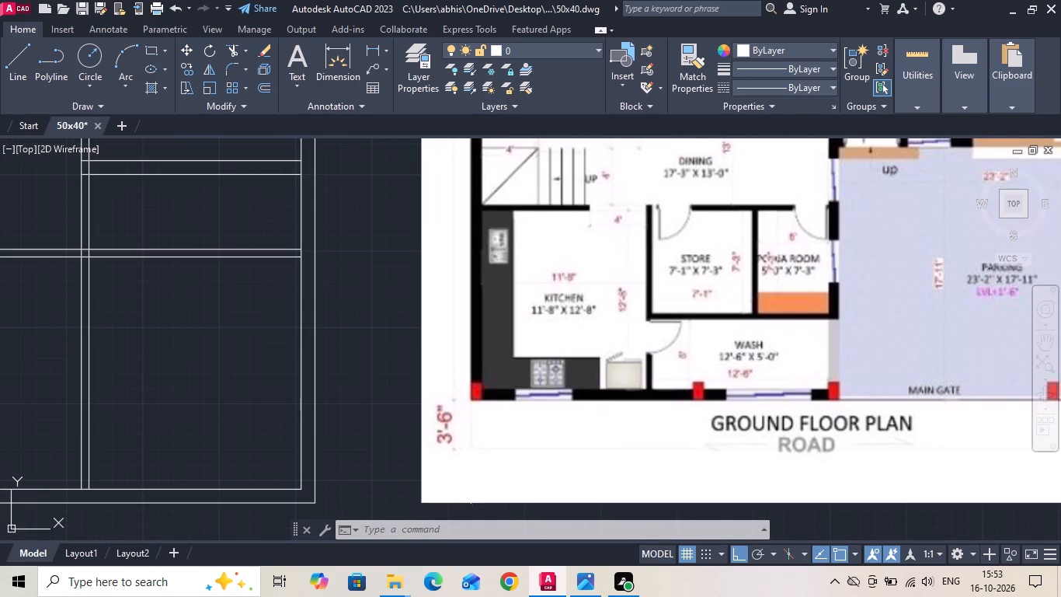
pyautogui.scroll(-2, 454, 438)
pyautogui.scroll(2, 470, 316)
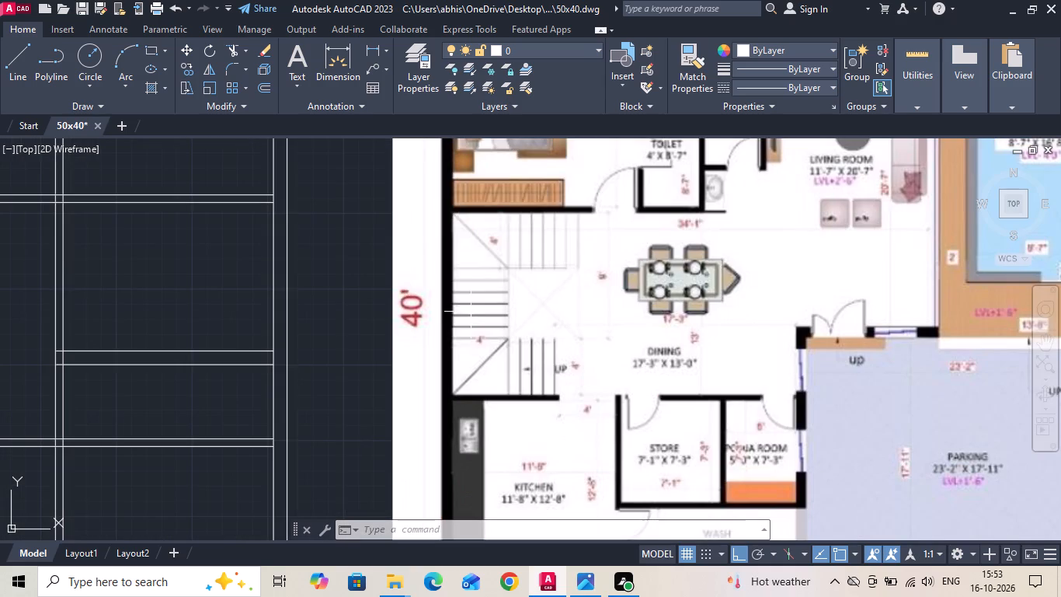
# Offset the inner left wall line 34'1" to the right for the interior width across the dining area and living room.
pyautogui.press('Escape')
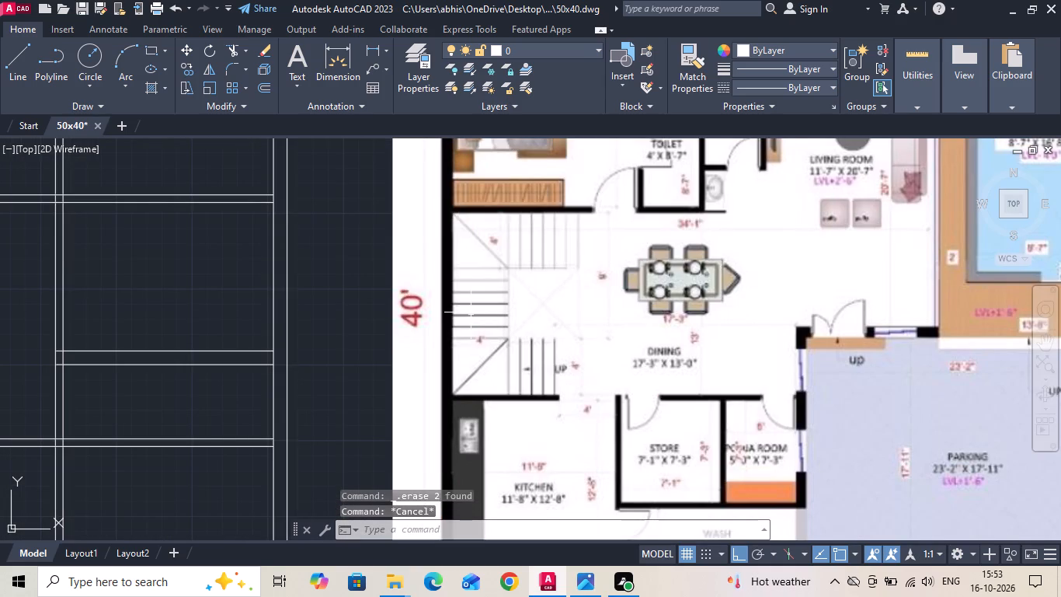
pyautogui.write('o')
pyautogui.press('space')
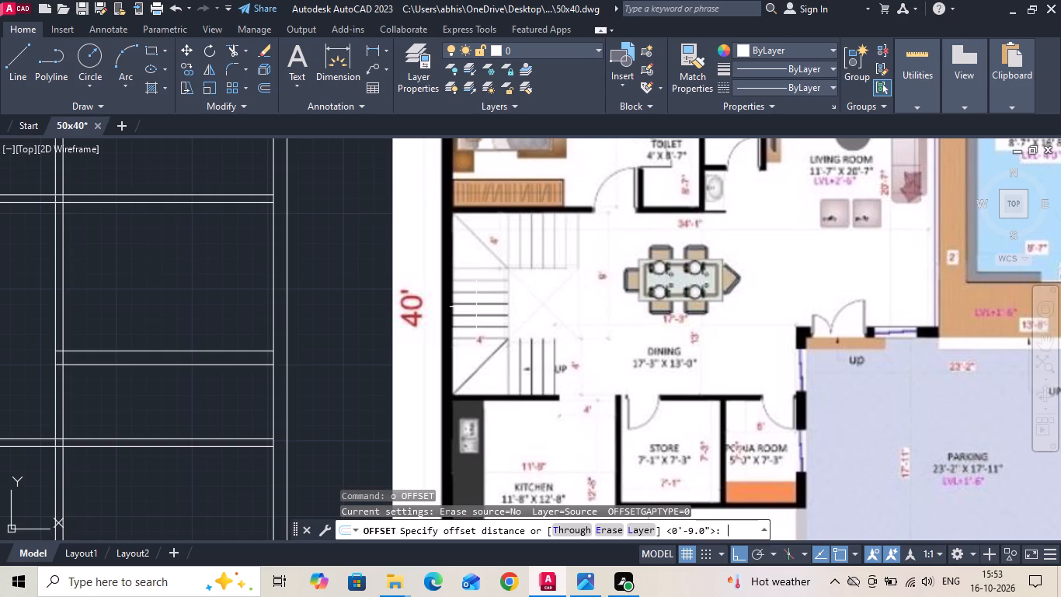
pyautogui.write("34'")
pyautogui.write('1')
pyautogui.press('space')
pyautogui.scroll(-1, 474, 312)
pyautogui.scroll(-1, 300, 315)
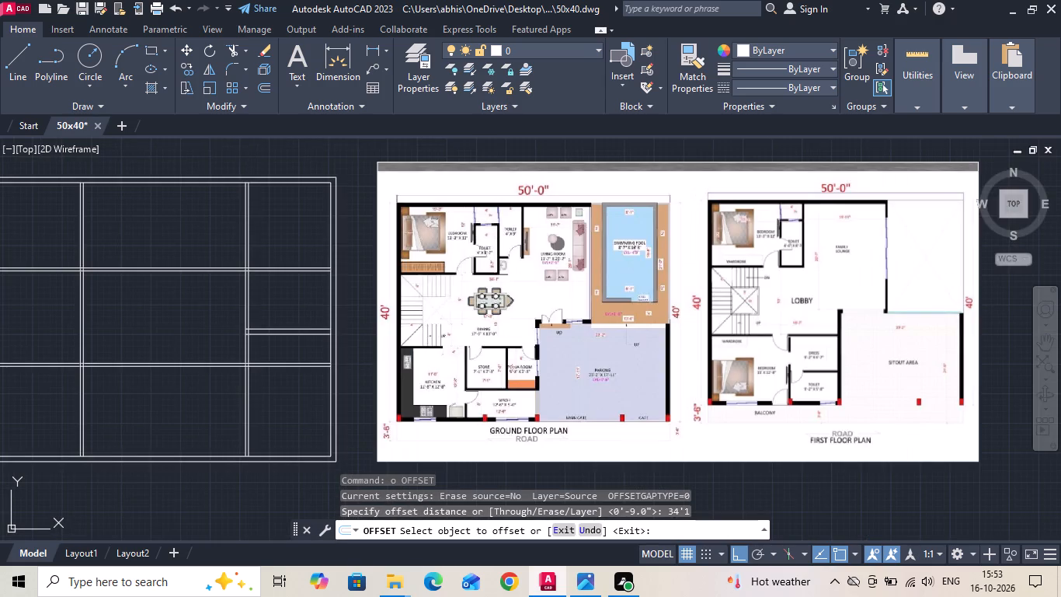
pyautogui.moveTo(246, 328); pyautogui.dragTo(402, 319, button='middle')
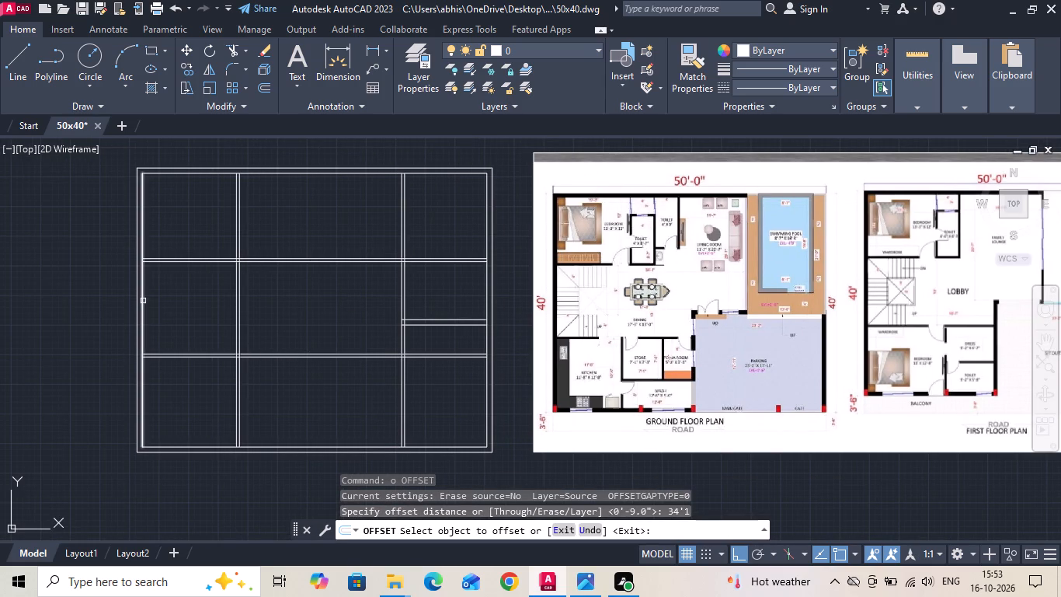
pyautogui.click(143, 301)
pyautogui.click(350, 308)
pyautogui.press('Escape')
# Move the right outer wall, living room partition and lower wall lines together so the wall's outer face meets the 34'1" offset line.
pyautogui.scroll(1, 475, 307)
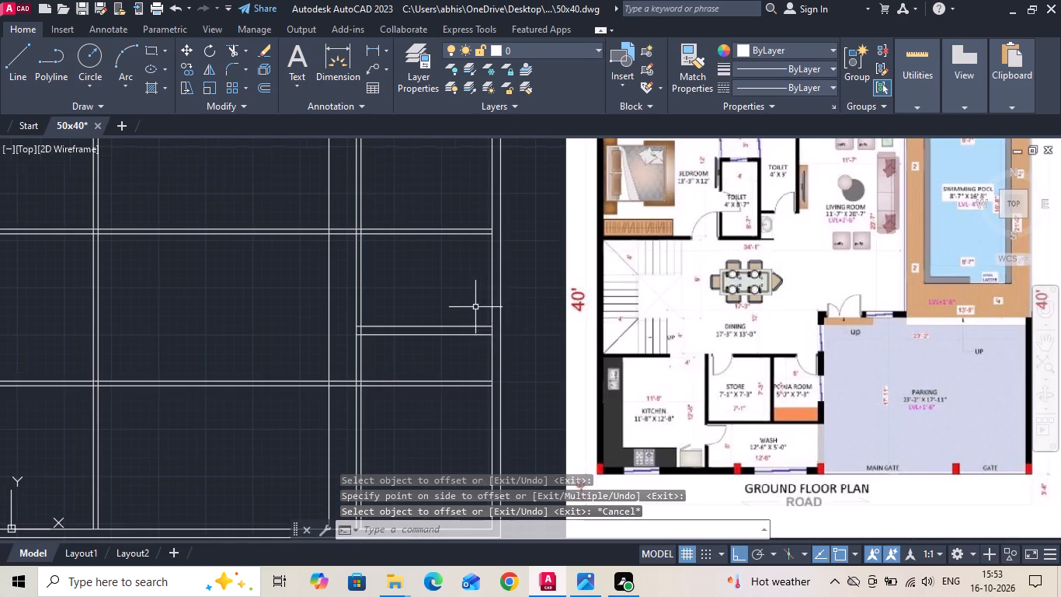
pyautogui.moveTo(520, 306); pyautogui.dragTo(503, 319)
pyautogui.click(413, 343)
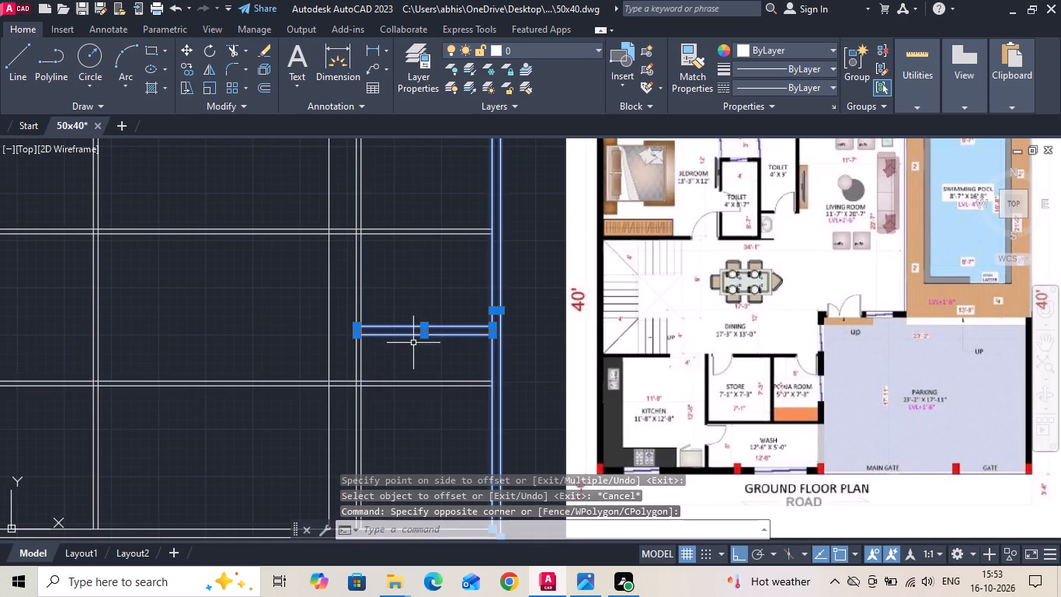
pyautogui.scroll(-1, 417, 361)
pyautogui.scroll(1, 396, 237)
pyautogui.moveTo(395, 233); pyautogui.dragTo(387, 242)
pyautogui.click(360, 273)
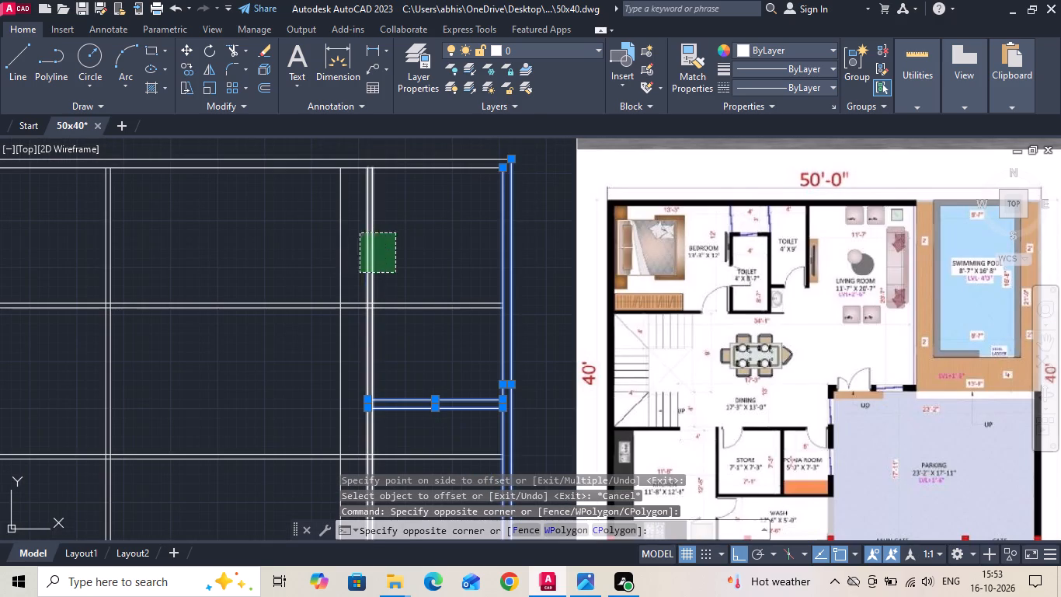
pyautogui.rightClick(426, 239)
pyautogui.click(461, 302)
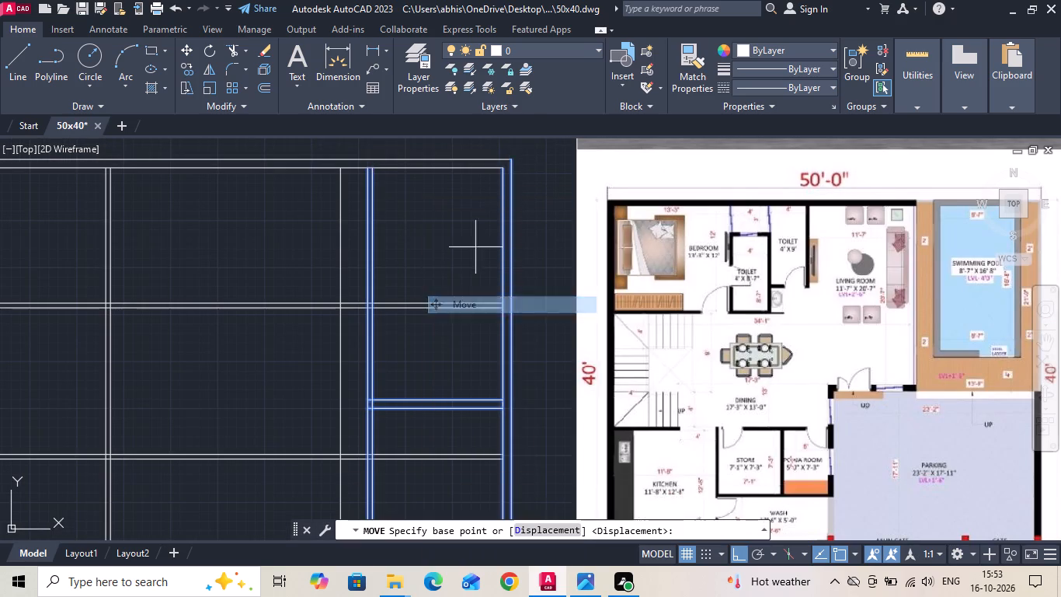
pyautogui.scroll(1, 429, 154)
pyautogui.scroll(2, 538, 176)
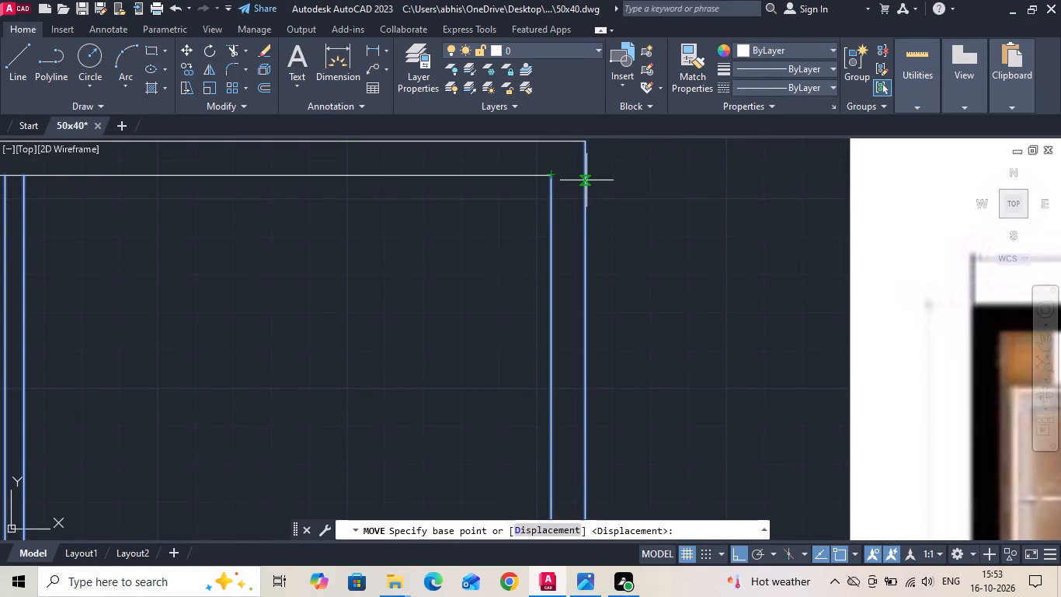
pyautogui.press('F8')
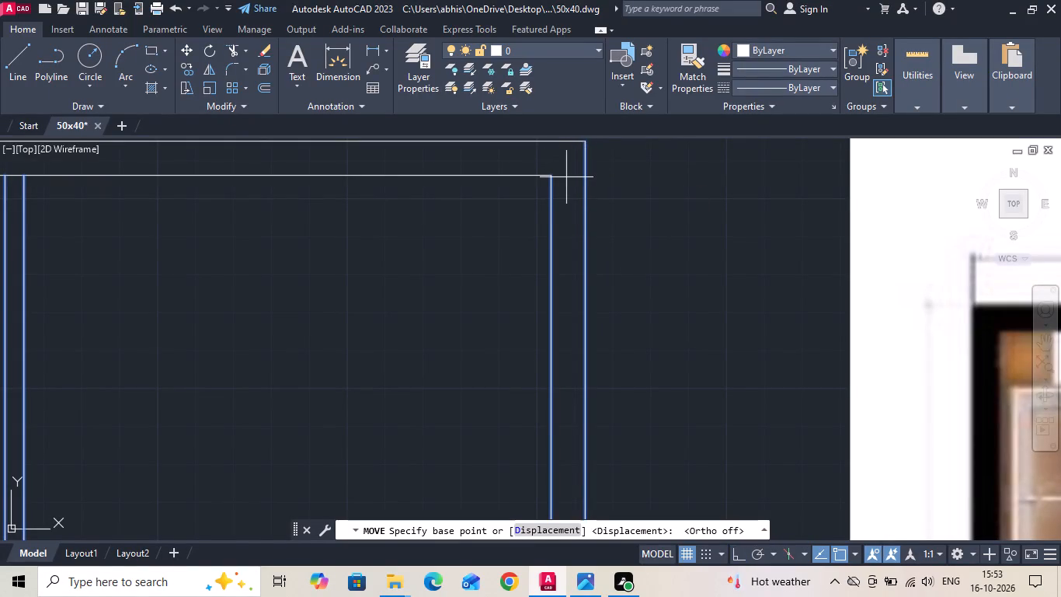
pyautogui.click(582, 176)
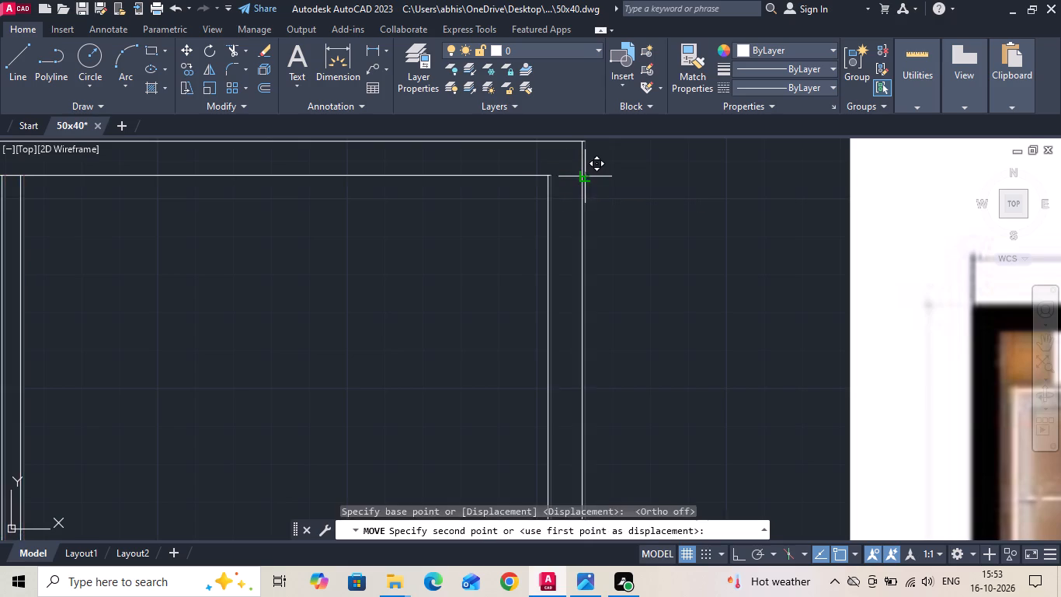
pyautogui.scroll(-3, 586, 178)
pyautogui.scroll(1, 366, 187)
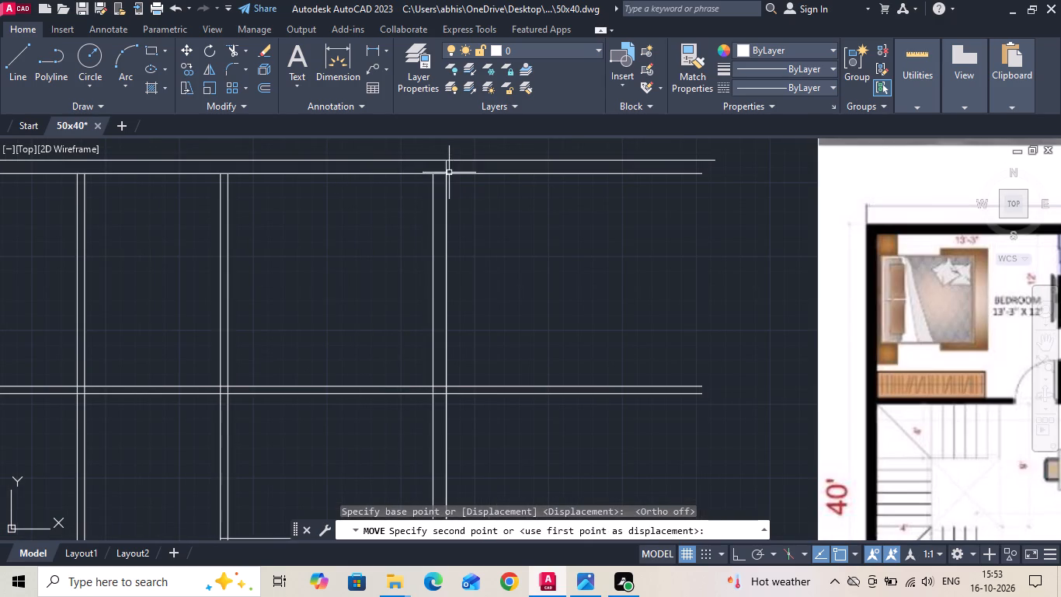
pyautogui.click(449, 173)
# Draw a vertical line closing the plot's right side between the outer top and bottom wall line ends.
pyautogui.scroll(-2, 473, 173)
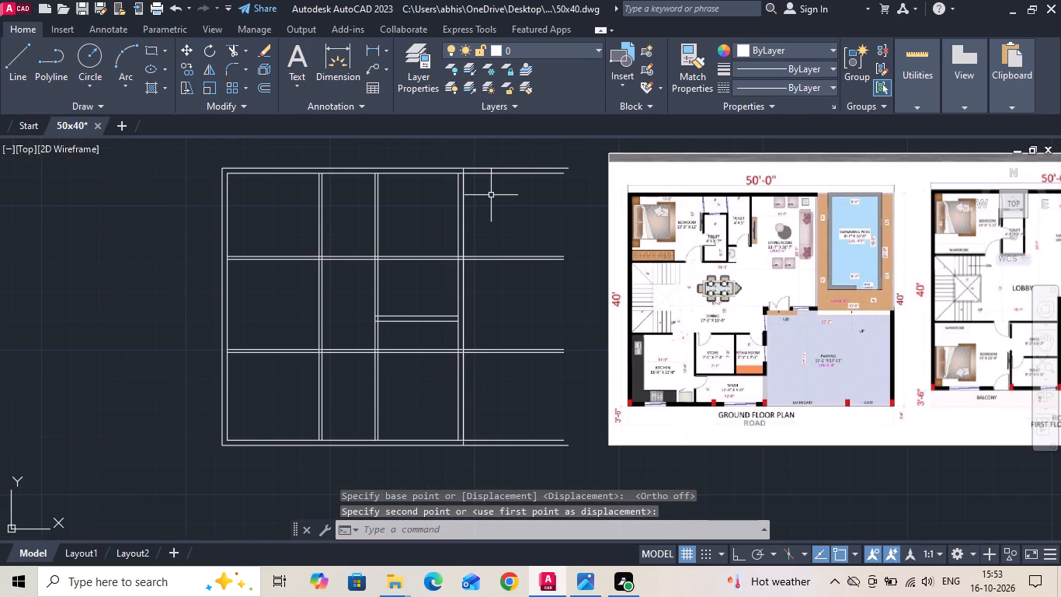
pyautogui.write('l')
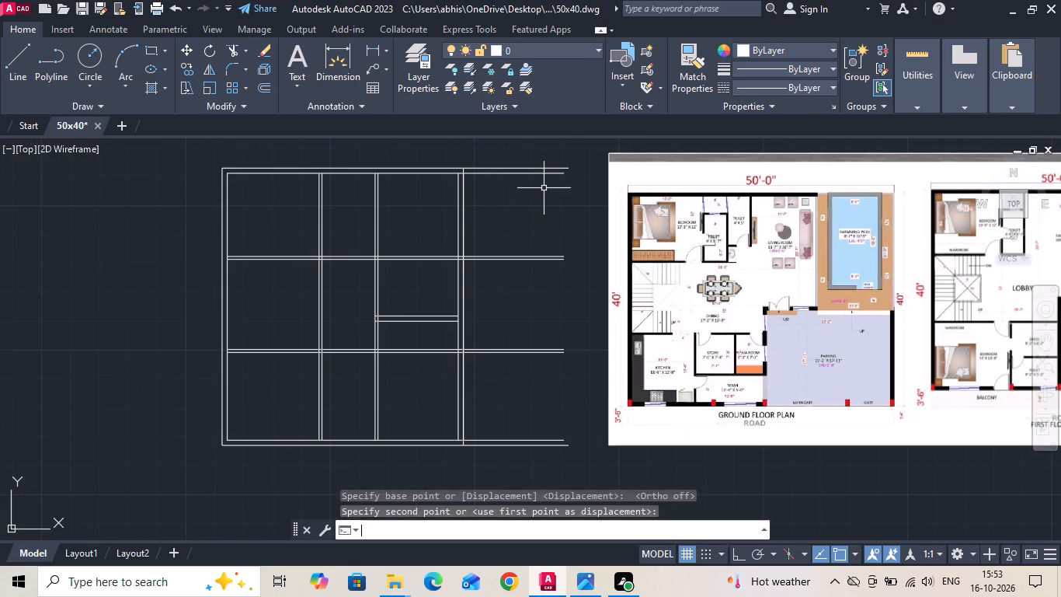
pyautogui.press('space')
pyautogui.scroll(2, 561, 182)
pyautogui.click(573, 153)
pyautogui.scroll(-2, 574, 153)
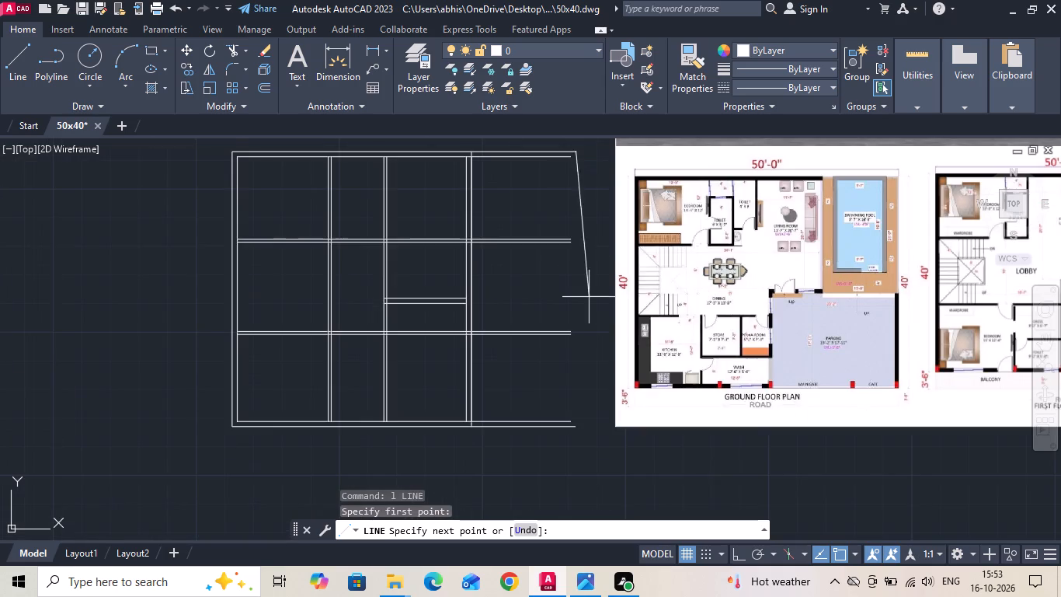
pyautogui.scroll(2, 581, 418)
pyautogui.click(565, 438)
pyautogui.press('F8')
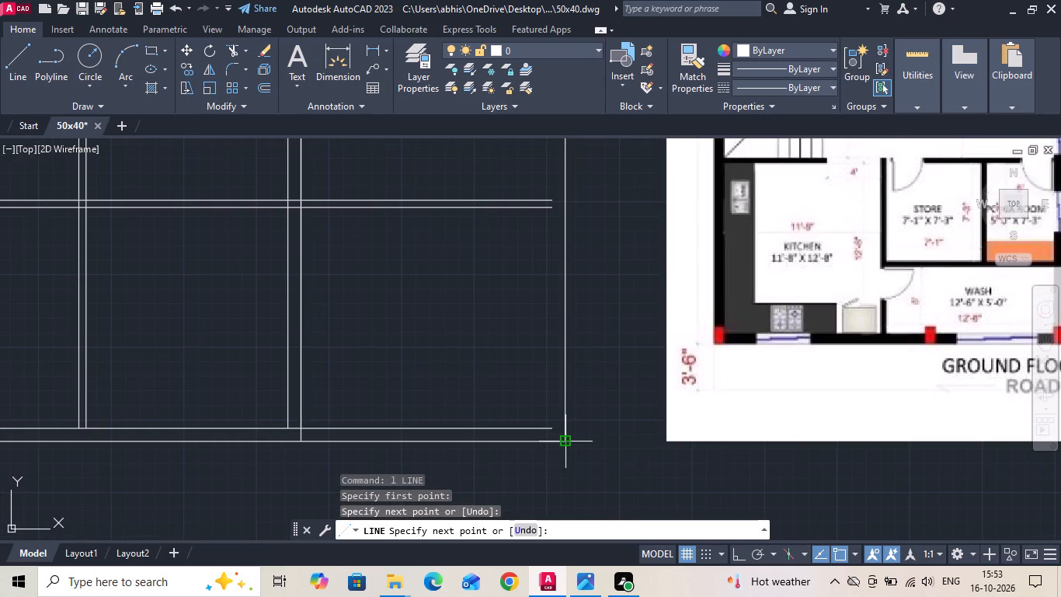
pyautogui.scroll(-2, 548, 443)
pyautogui.press('Escape')
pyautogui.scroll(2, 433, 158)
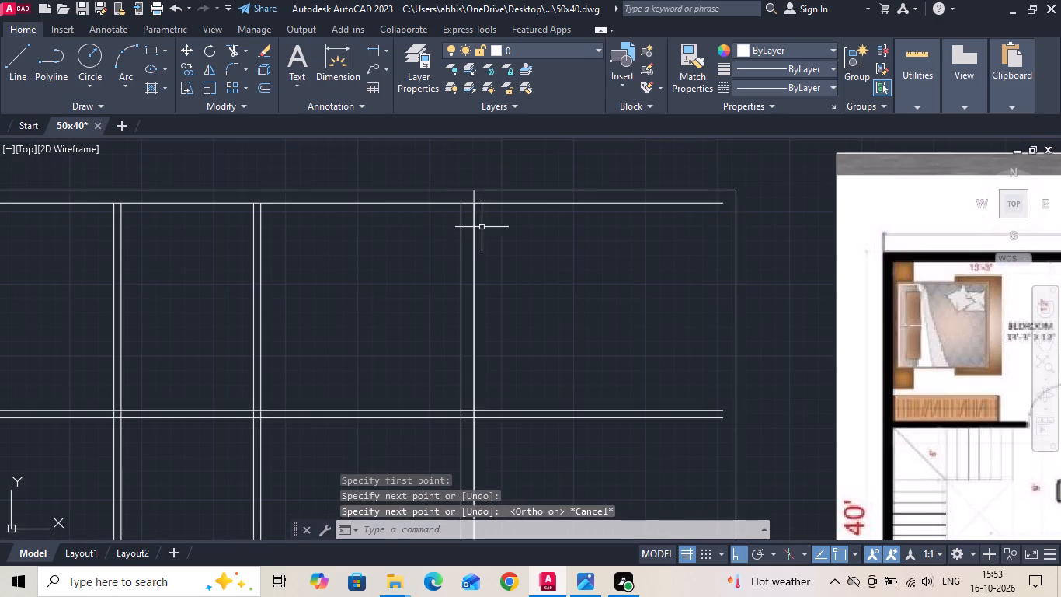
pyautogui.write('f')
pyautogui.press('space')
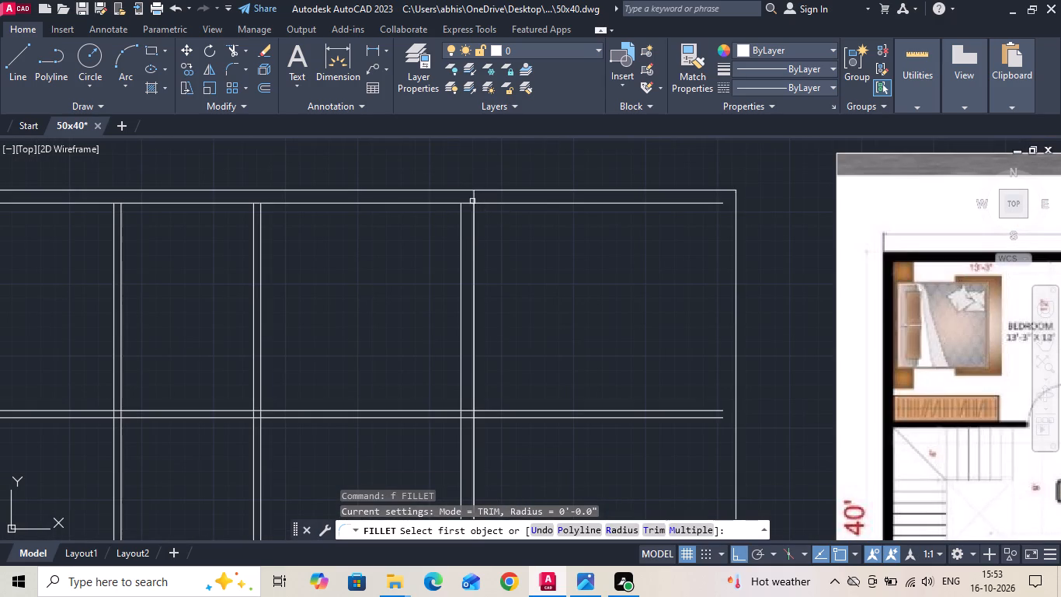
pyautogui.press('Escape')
# Extend the relocated living room right wall's inner face line up to the outer top wall line.
pyautogui.write('ex')
pyautogui.press('space')
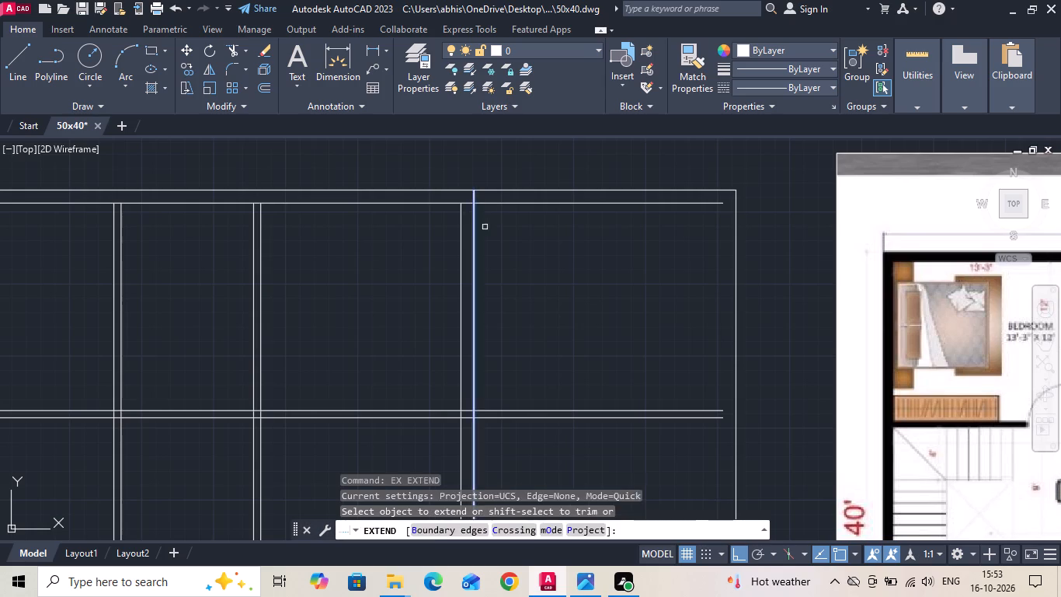
pyautogui.moveTo(488, 229); pyautogui.dragTo(452, 239)
pyautogui.click(439, 240)
pyautogui.scroll(-2, 499, 183)
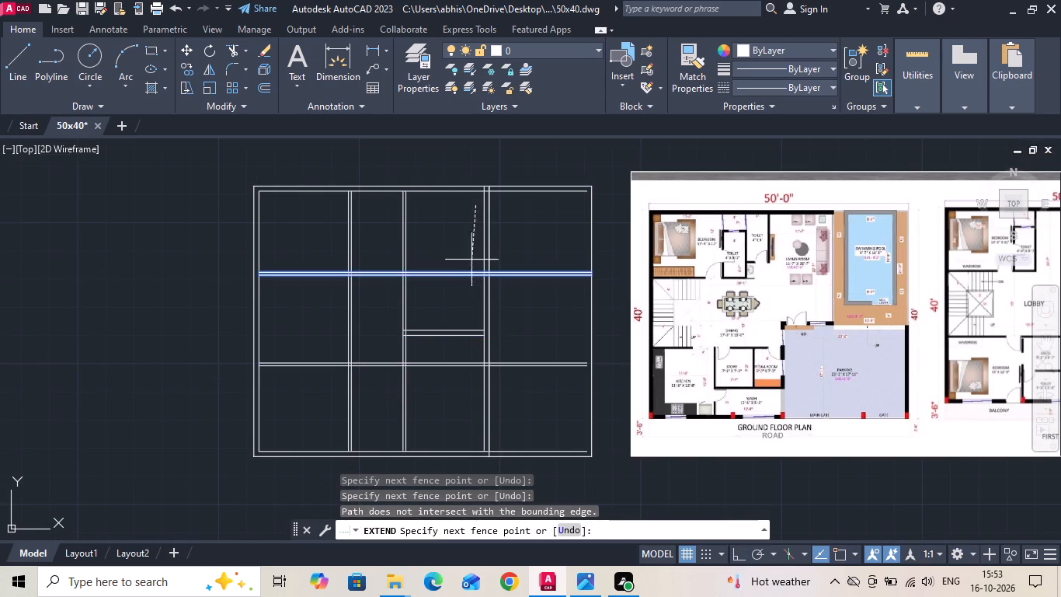
pyautogui.click(507, 228)
pyautogui.press('Escape')
# Trim the two pairs of horizontal partition lines extending right of the relocated living room wall.
pyautogui.write('tr')
pyautogui.press('space')
pyautogui.moveTo(509, 253); pyautogui.dragTo(517, 383)
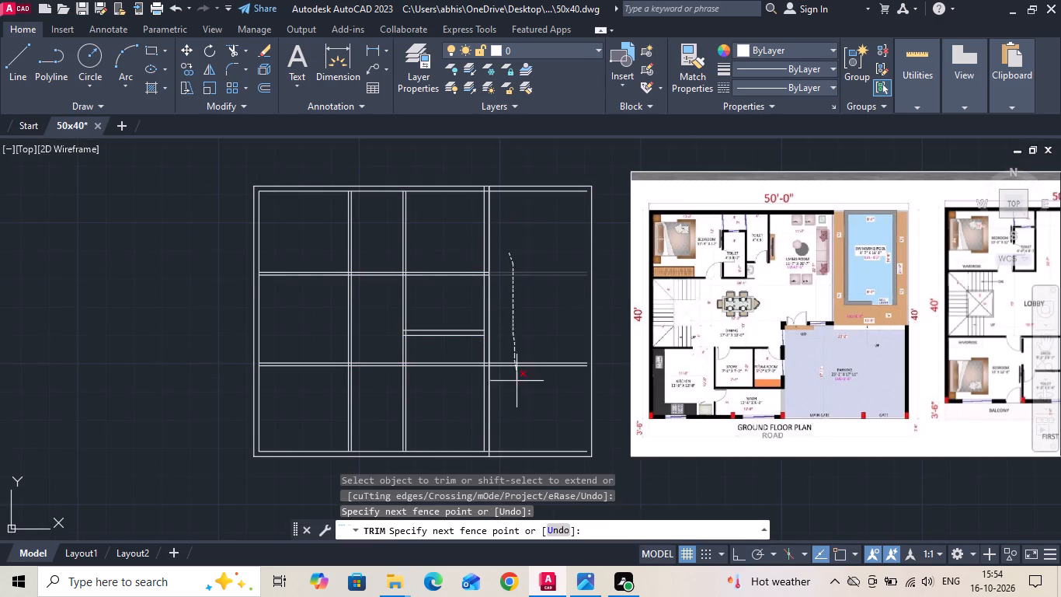
pyautogui.moveTo(517, 383); pyautogui.dragTo(517, 390)
pyautogui.press('Escape')
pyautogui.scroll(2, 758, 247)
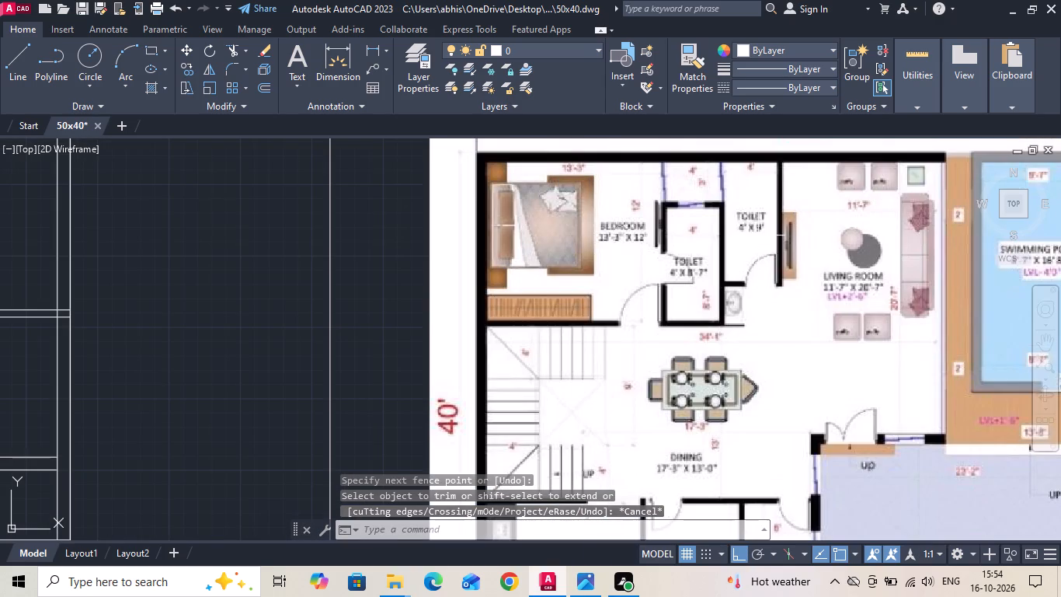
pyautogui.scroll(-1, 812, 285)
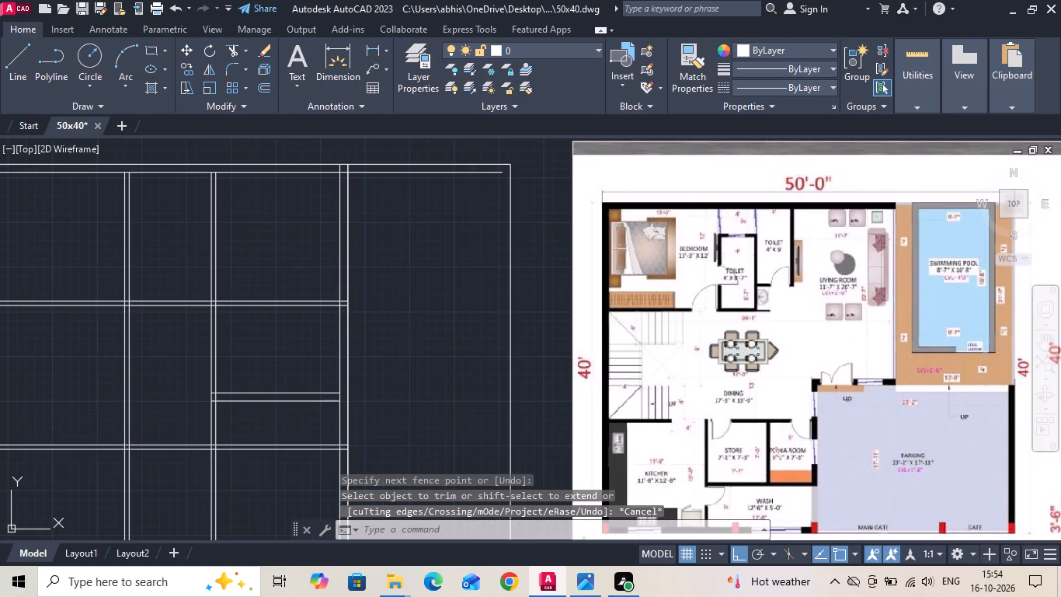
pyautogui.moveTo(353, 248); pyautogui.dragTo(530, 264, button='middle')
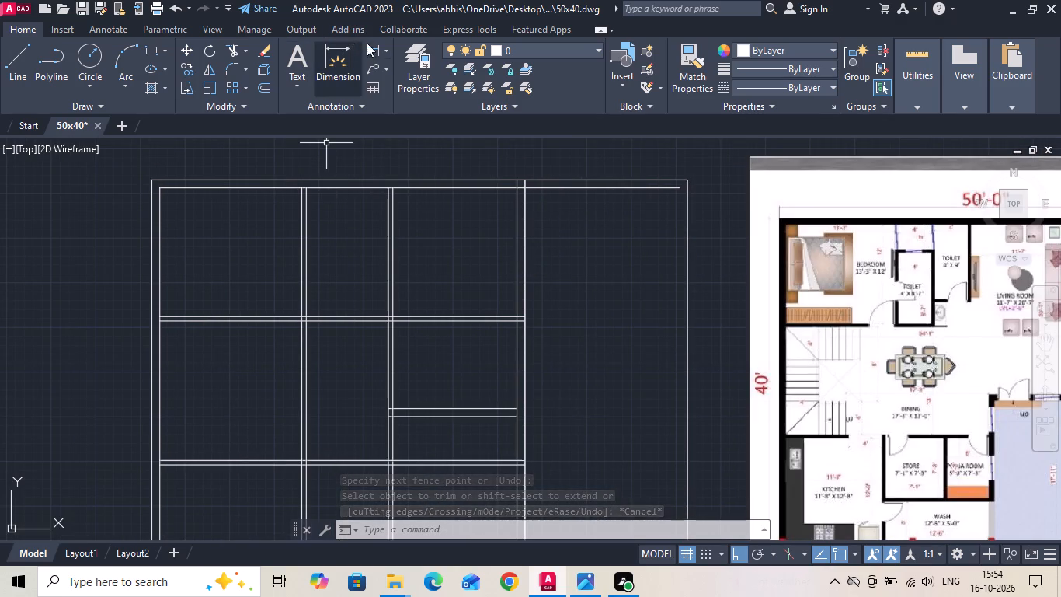
# Measure the clear width between the two vertical partition wall pairs in the top row of rooms.
pyautogui.click(372, 47)
pyautogui.scroll(1, 354, 217)
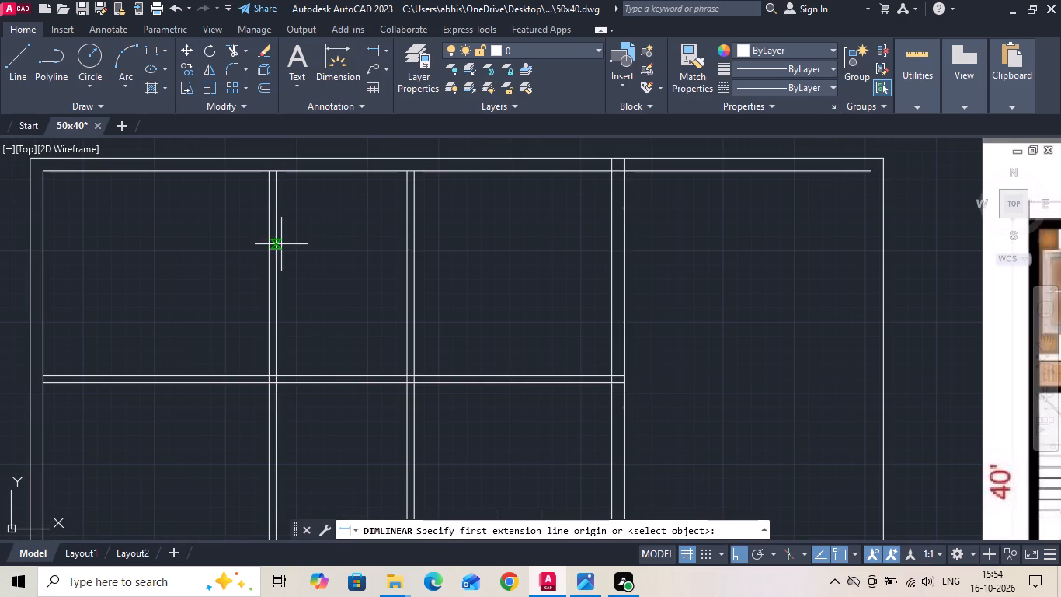
pyautogui.click(281, 244)
pyautogui.click(409, 246)
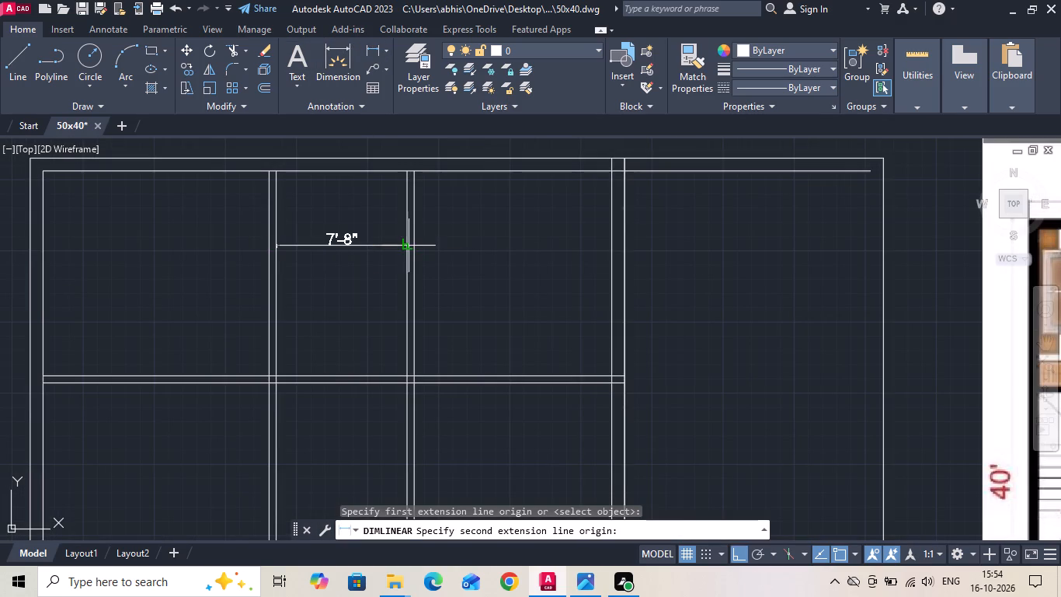
pyautogui.press('Escape')
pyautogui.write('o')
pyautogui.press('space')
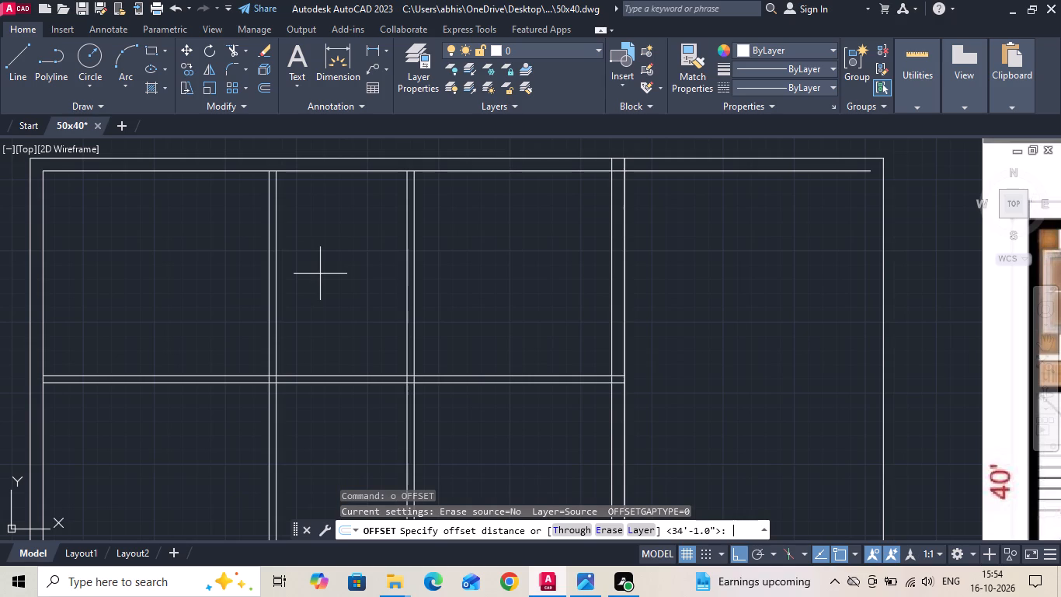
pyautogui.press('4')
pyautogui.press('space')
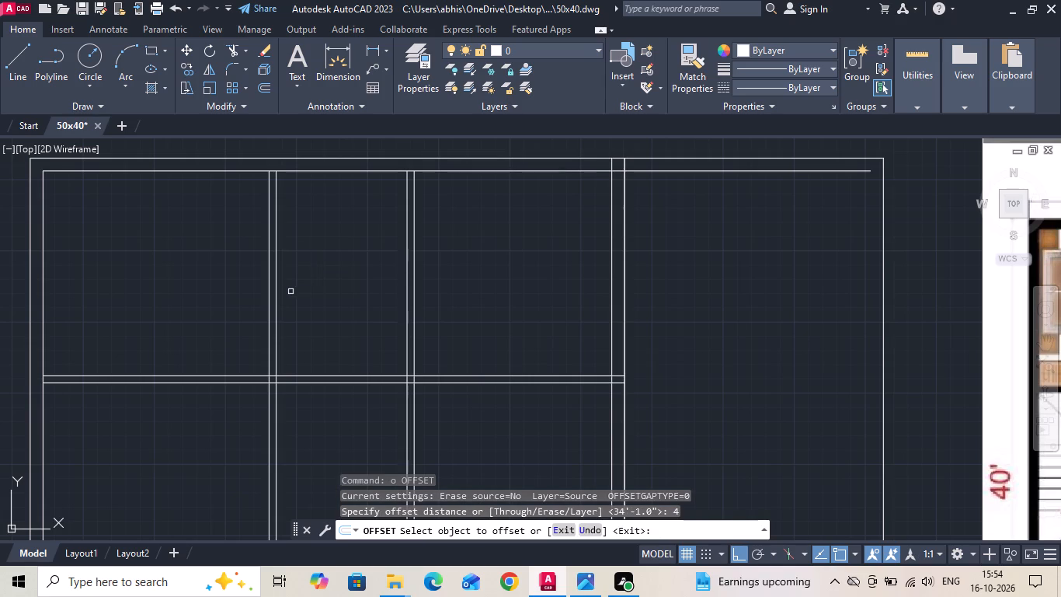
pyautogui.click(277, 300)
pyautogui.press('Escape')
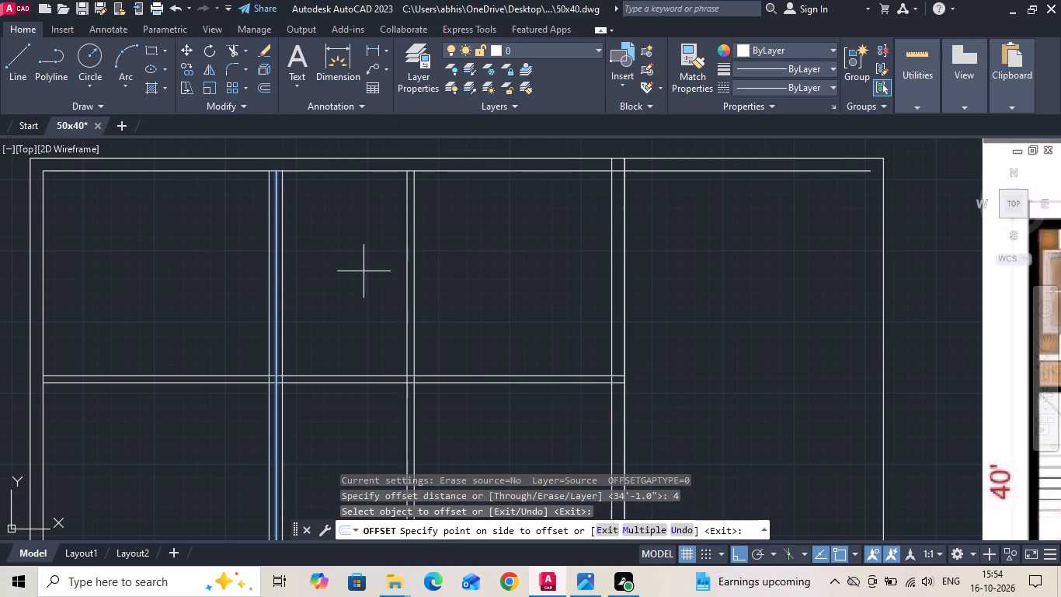
# Examine the reference plan's toilet, living room and swimming pool dimensions, including the deck strips beside the pool.
pyautogui.scroll(-1, 264, 288)
pyautogui.scroll(2, 840, 270)
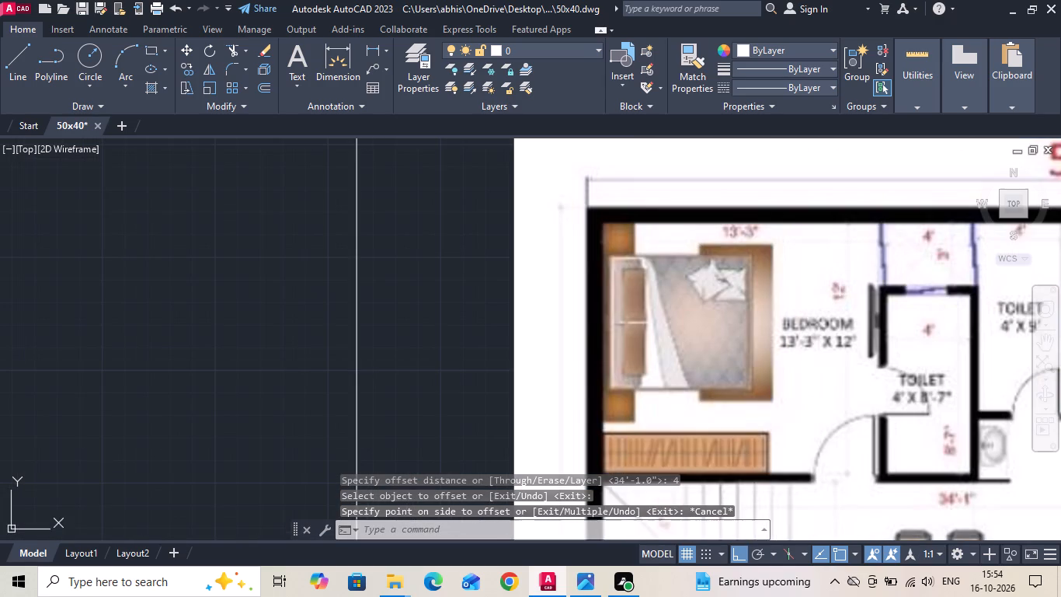
pyautogui.scroll(-1, 840, 270)
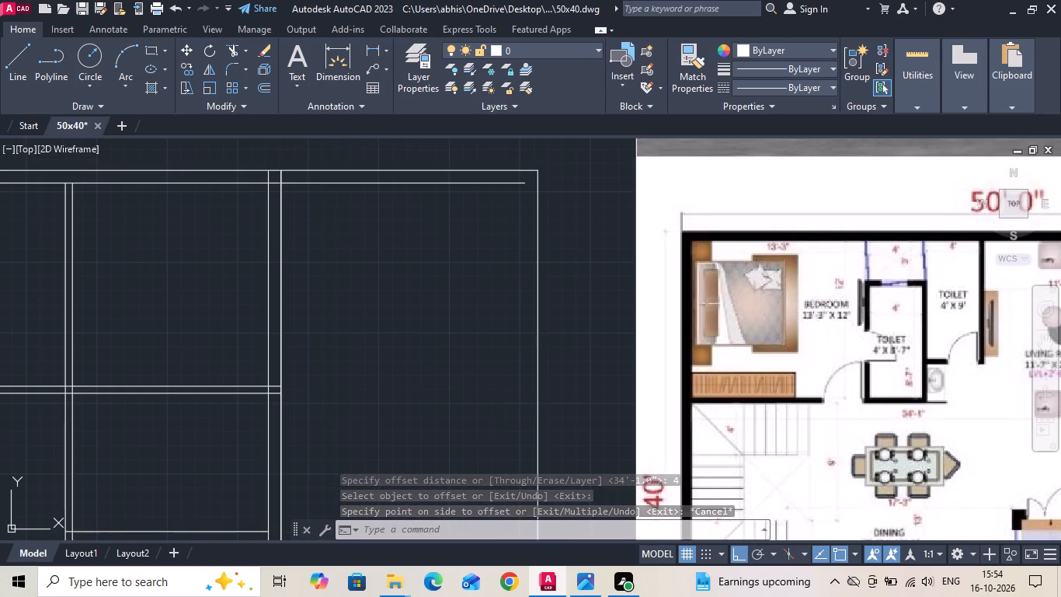
pyautogui.press('Escape')
pyautogui.scroll(-1, 843, 251)
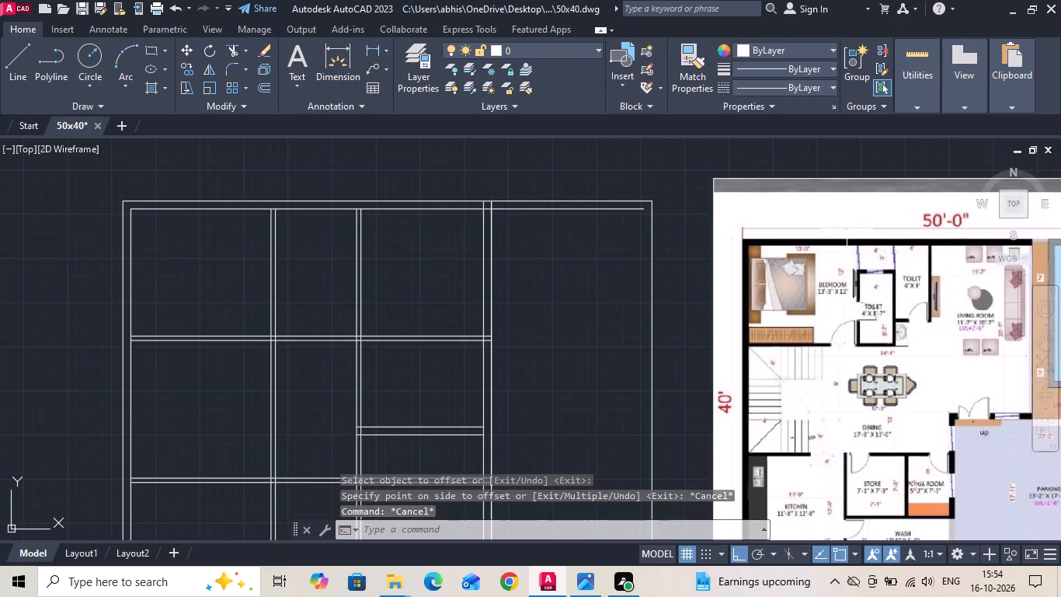
pyautogui.moveTo(963, 238); pyautogui.dragTo(651, 227, button='middle')
pyautogui.scroll(2, 861, 268)
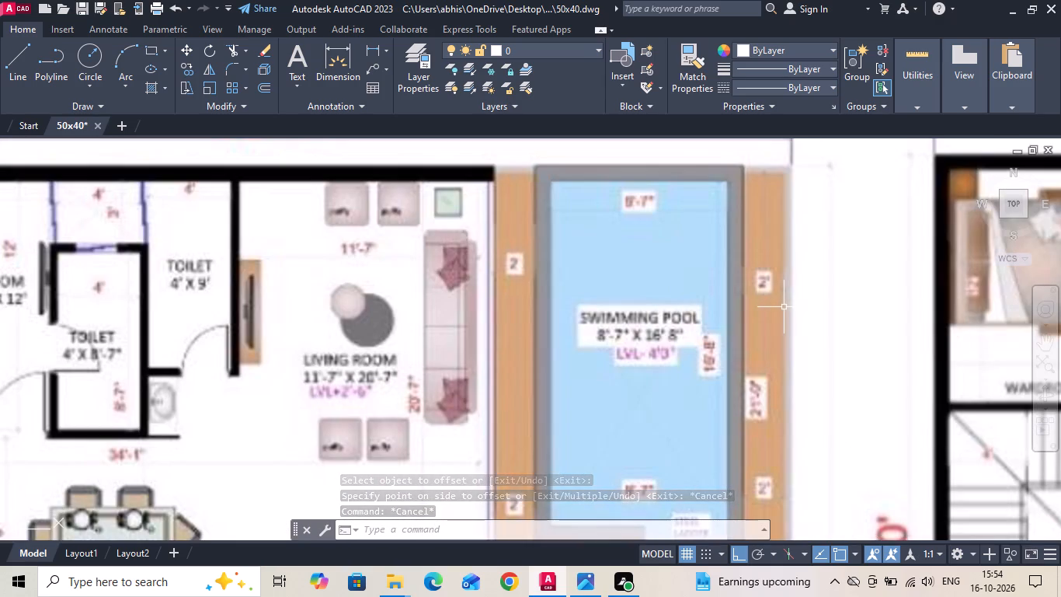
pyautogui.scroll(-1, 788, 340)
pyautogui.scroll(1, 788, 243)
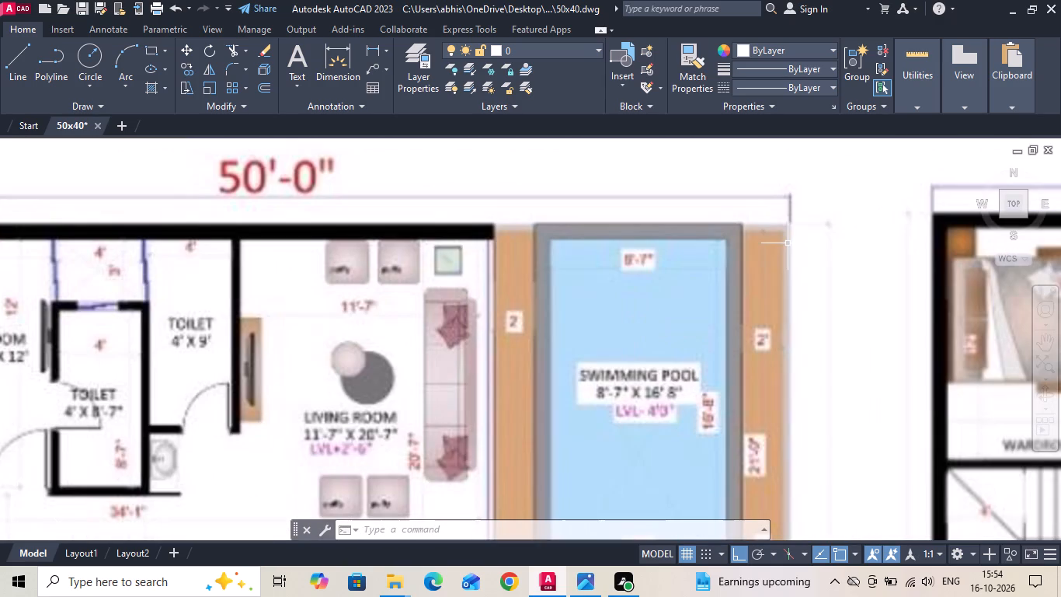
pyautogui.scroll(-3, 791, 284)
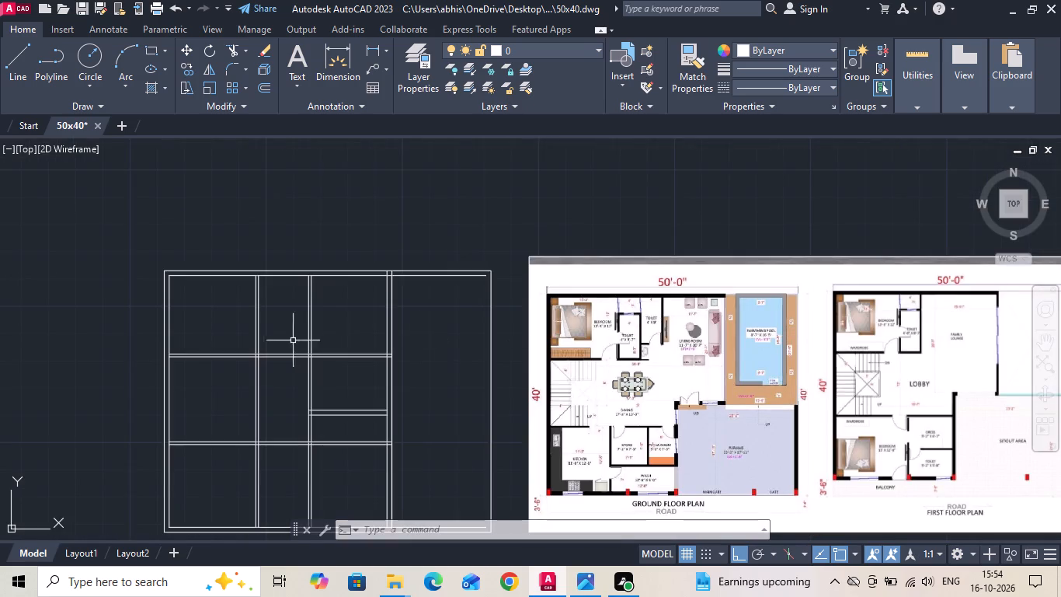
# Offset the plot's right boundary line 2' inward for the deck strip beside the swimming pool.
pyautogui.scroll(1, 424, 306)
pyautogui.write('o')
pyautogui.press('space')
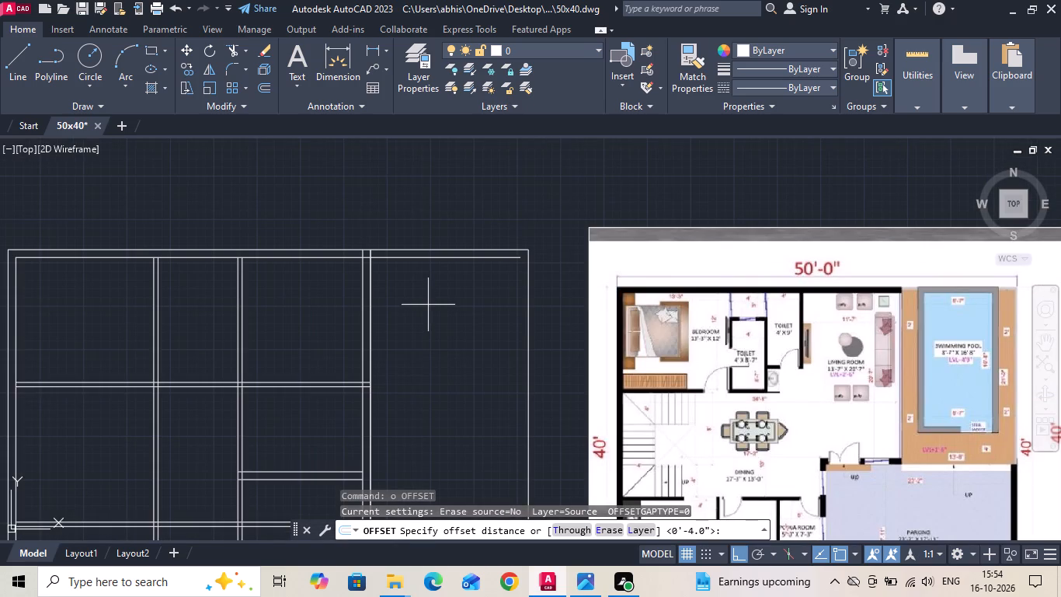
pyautogui.write("2'")
pyautogui.press('Return')
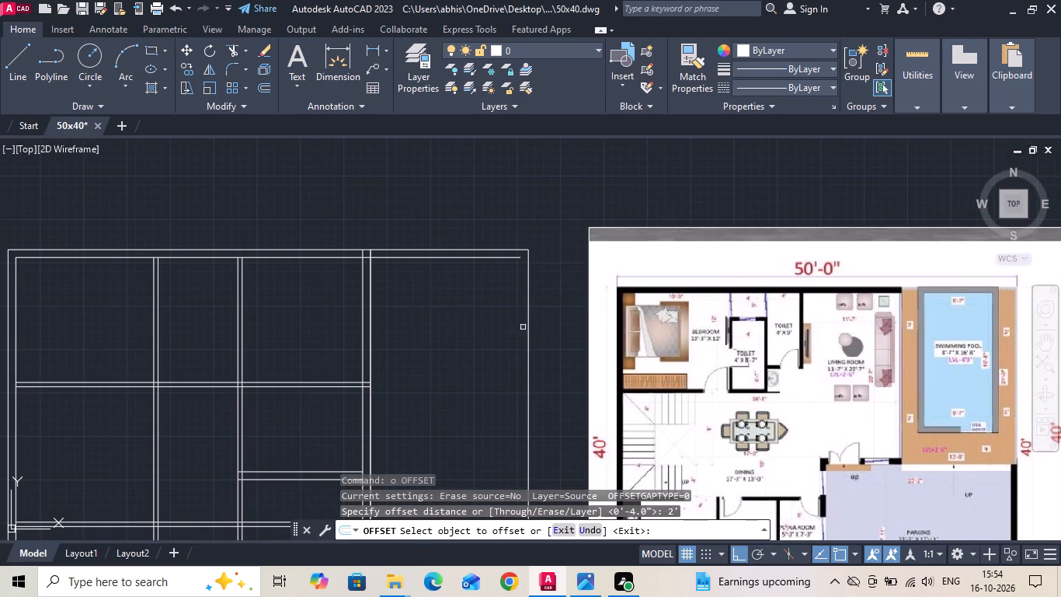
pyautogui.click(526, 332)
pyautogui.click(467, 345)
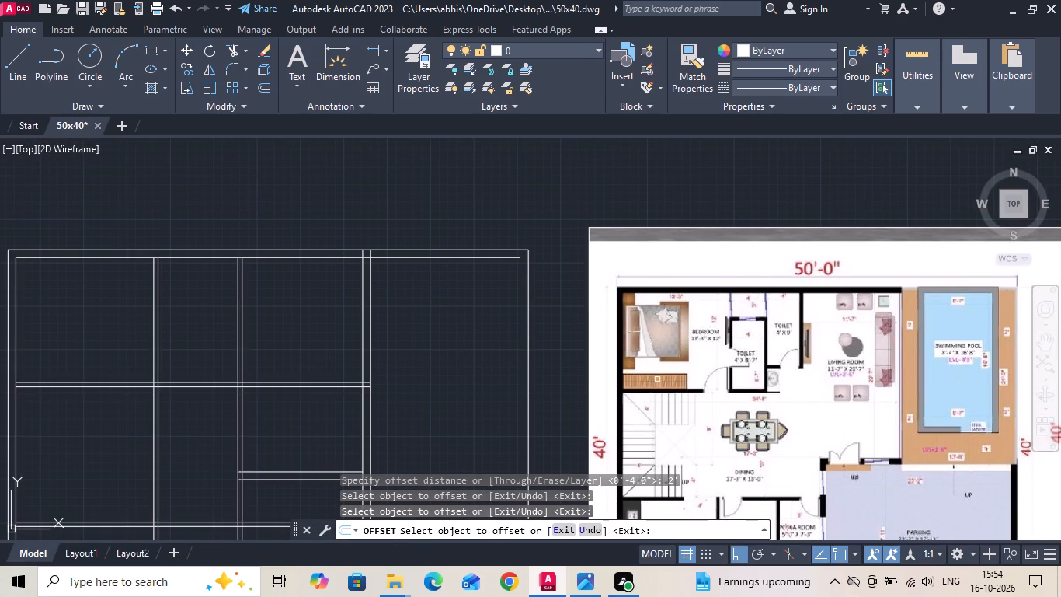
pyautogui.press('Escape')
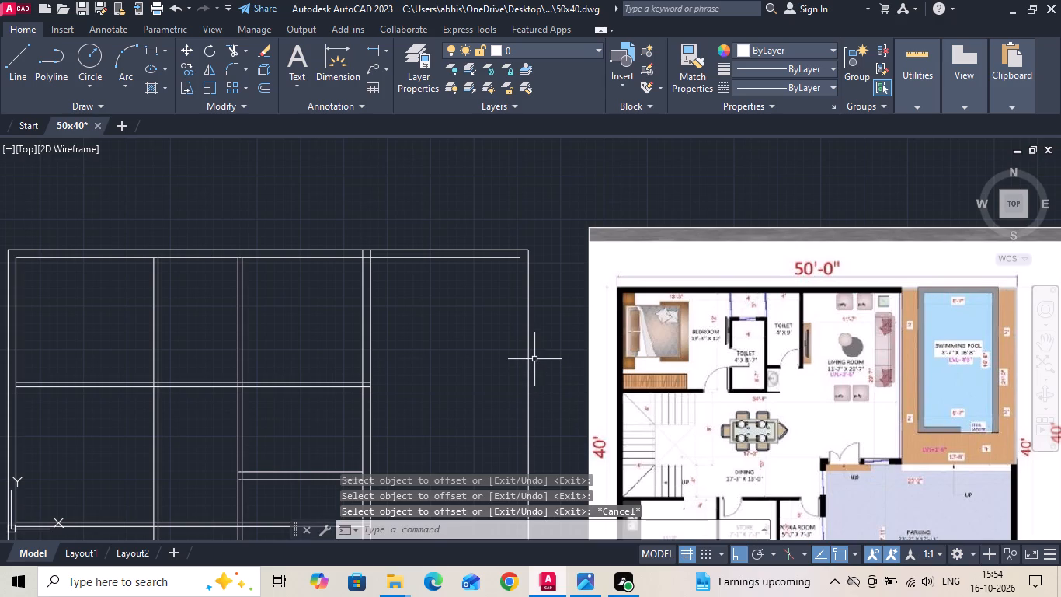
pyautogui.press('space')
pyautogui.write("2'")
pyautogui.press('space')
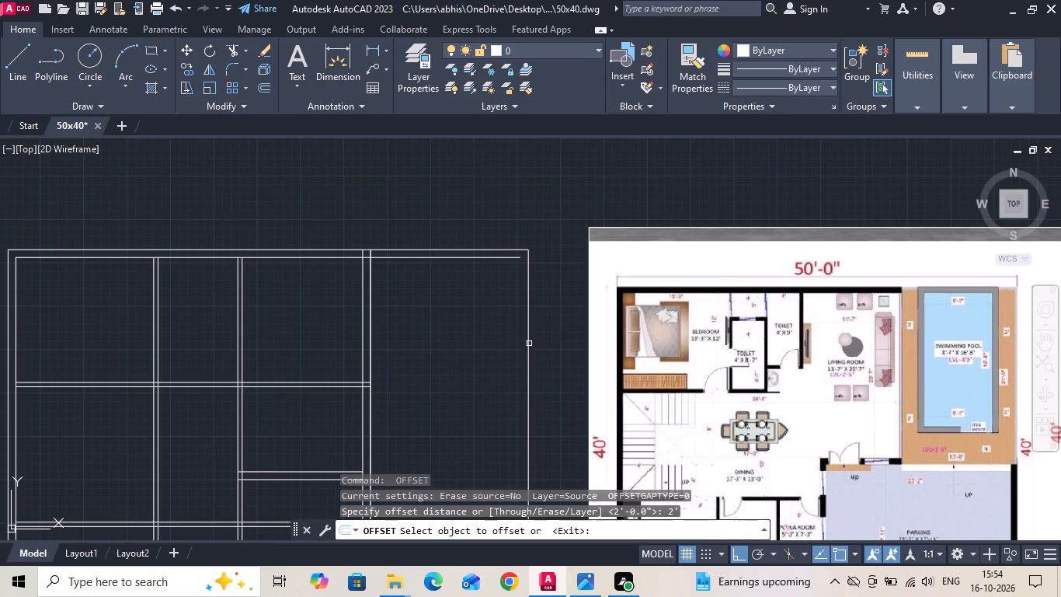
pyautogui.click(528, 342)
pyautogui.click(488, 346)
pyautogui.press('Escape')
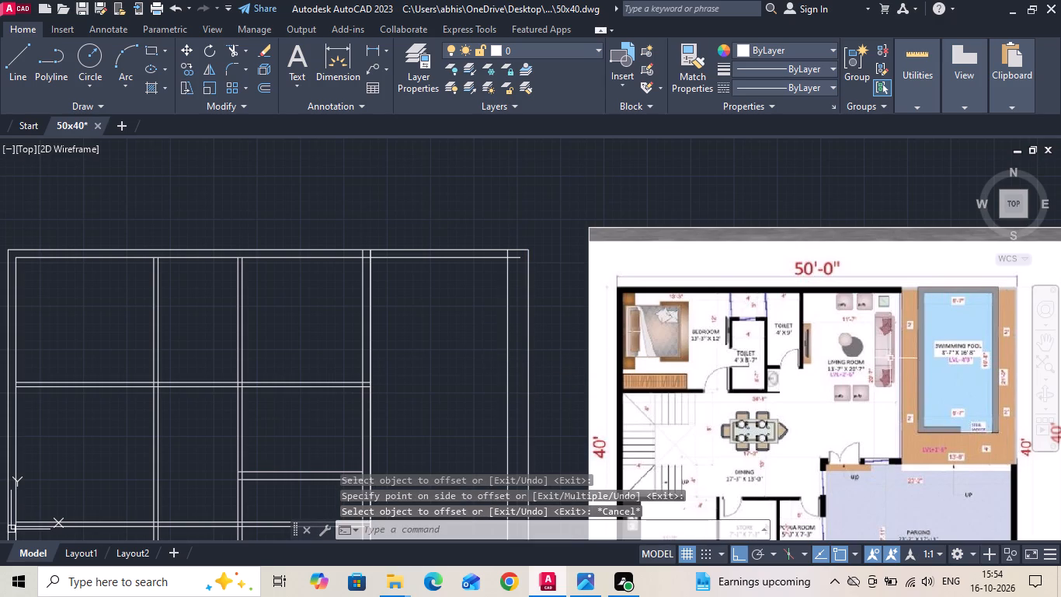
# Offset the line 2' inside the right boundary by 9" toward the house to form the pool's right wall.
pyautogui.scroll(2, 959, 358)
pyautogui.moveTo(942, 363); pyautogui.dragTo(758, 393, button='middle')
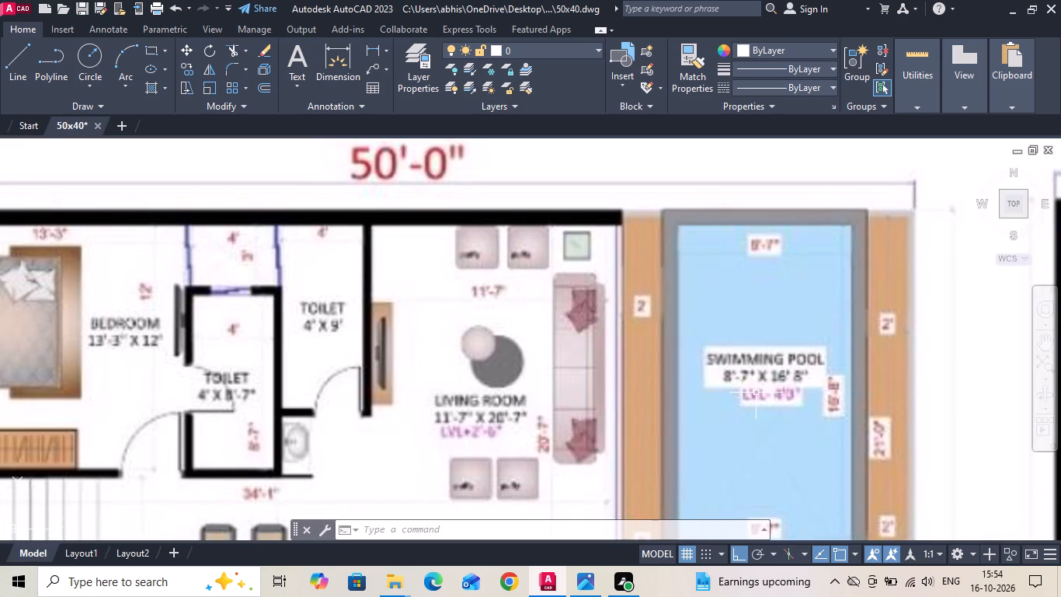
pyautogui.scroll(-1, 802, 312)
pyautogui.scroll(-1, 892, 360)
pyautogui.scroll(1, 360, 354)
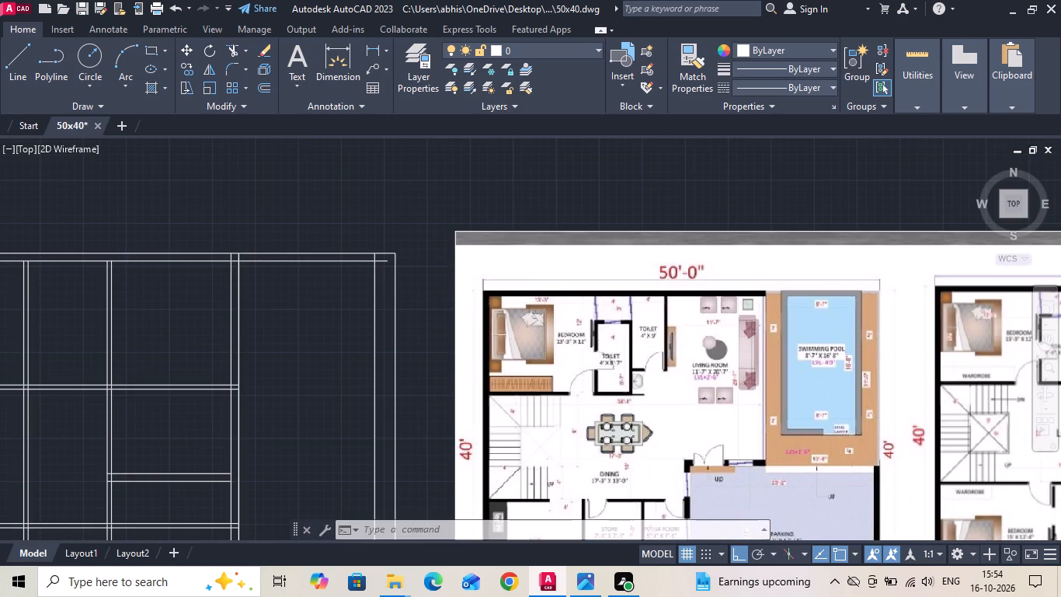
pyautogui.write('o 9')
pyautogui.press('space')
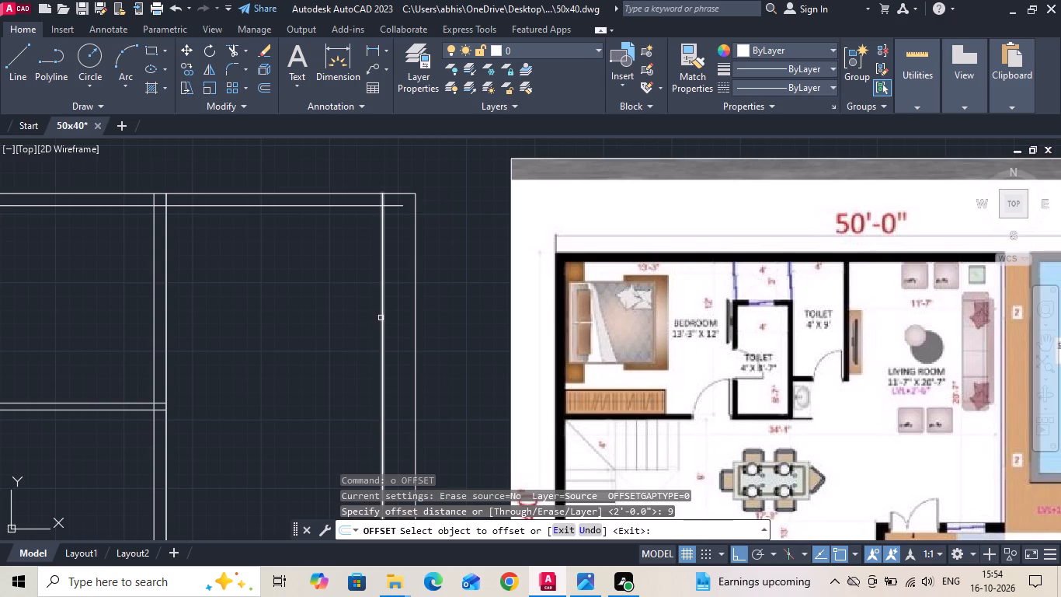
pyautogui.moveTo(381, 318); pyautogui.dragTo(359, 325)
pyautogui.click(349, 329)
pyautogui.press('Escape')
# Offset the inner face of the pool's right wall 8'7" toward the house for the pool width.
pyautogui.write('o')
pyautogui.press('space')
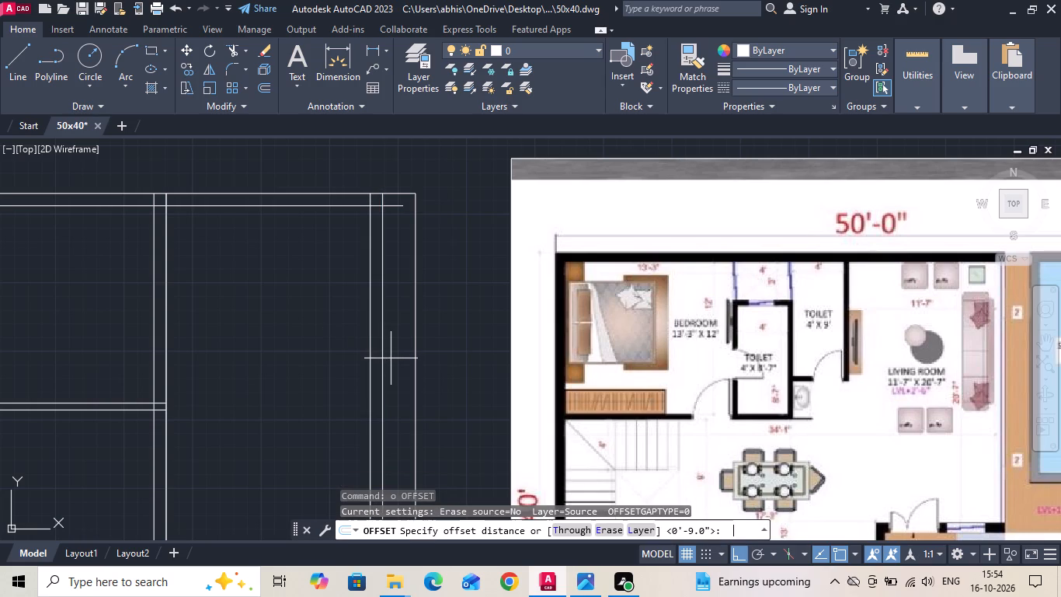
pyautogui.scroll(-1, 391, 358)
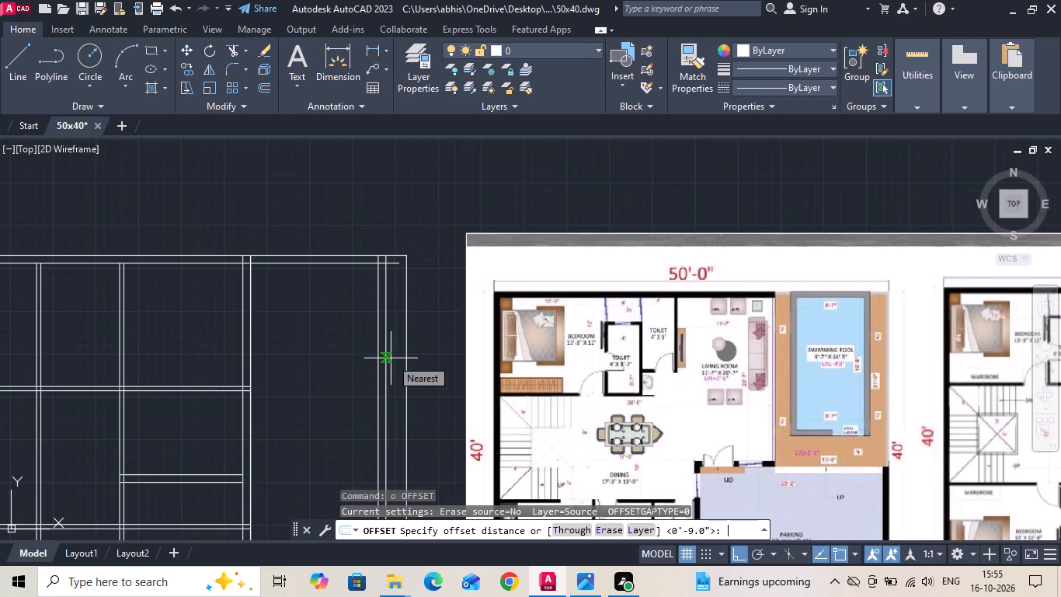
pyautogui.write("8'")
pyautogui.write('7')
pyautogui.press('space')
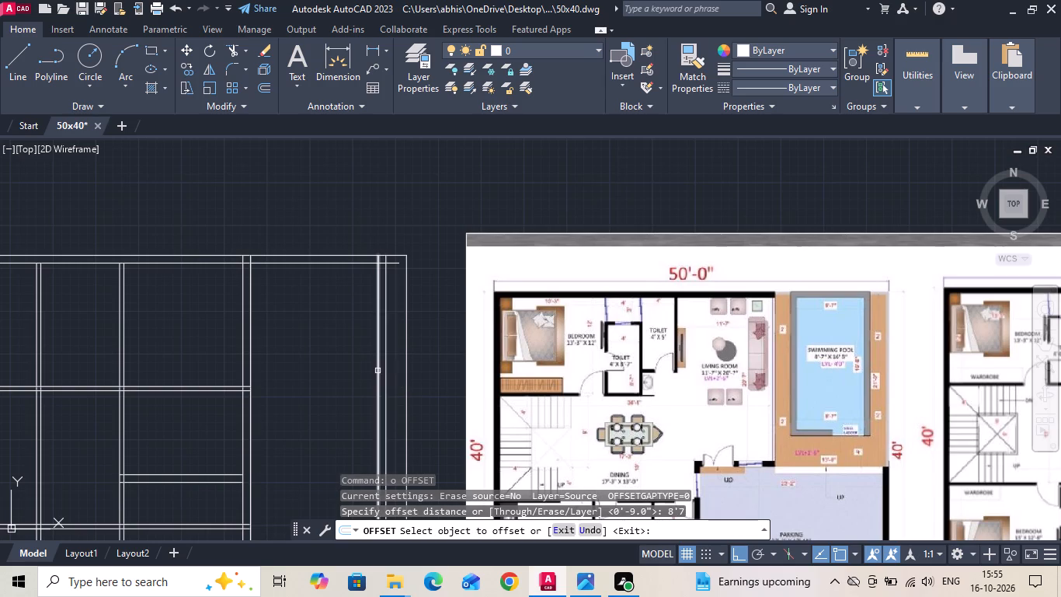
pyautogui.moveTo(377, 371); pyautogui.dragTo(353, 386)
pyautogui.click(291, 410)
pyautogui.press('Escape')
# Offset the 8'7" line by 9" toward the living room to form the pool's left wall.
pyautogui.write('o 9')
pyautogui.press('space')
pyautogui.moveTo(289, 367); pyautogui.dragTo(280, 369)
pyautogui.click(271, 370)
pyautogui.press('Escape')
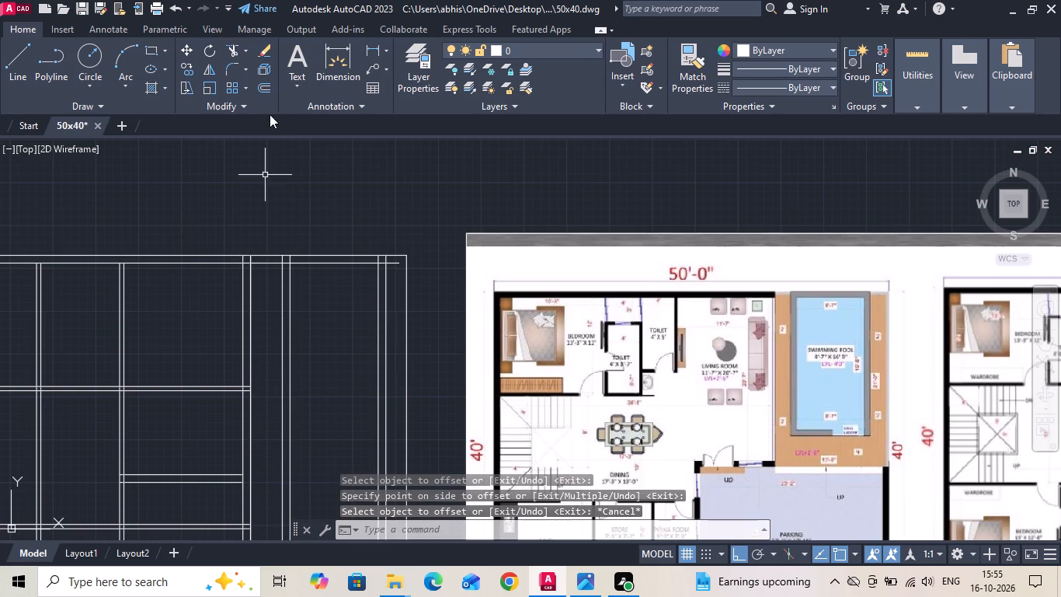
# Measure the gap between the living room right wall's outer face and the pool's left wall.
pyautogui.click(371, 50)
pyautogui.scroll(2, 241, 333)
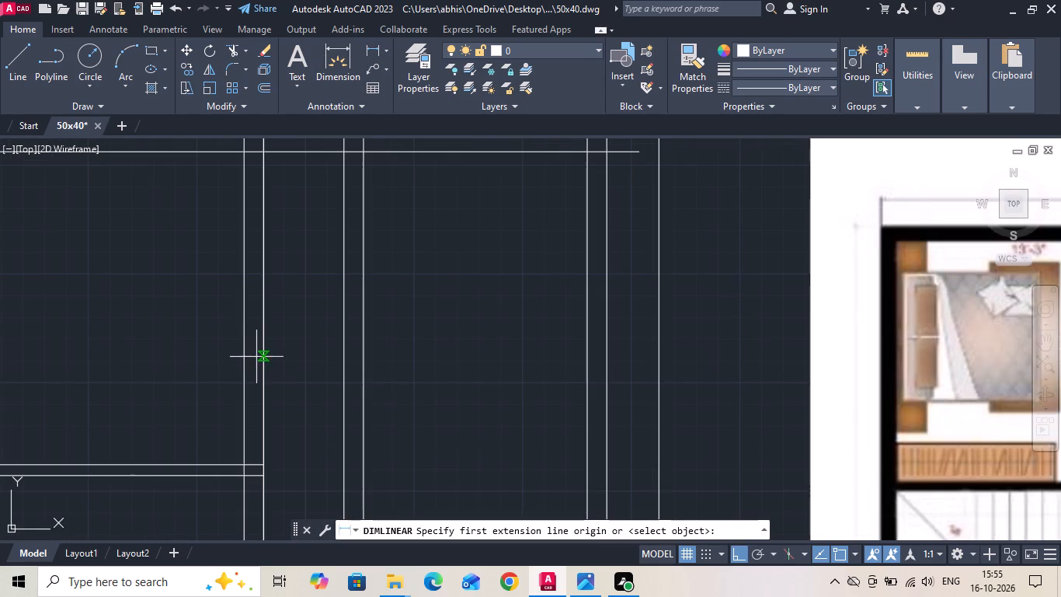
pyautogui.click(259, 362)
pyautogui.click(346, 361)
pyautogui.press('Escape')
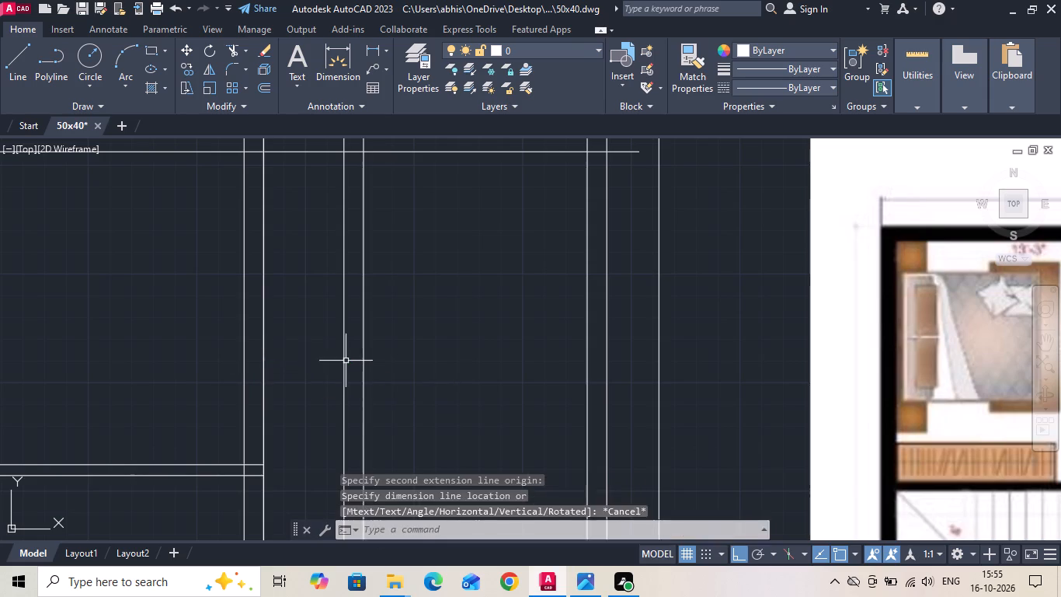
# Offset the outer face of the pool's left wall 2' toward the living room for the second deck strip.
pyautogui.scroll(-3, 346, 361)
pyautogui.scroll(3, 656, 370)
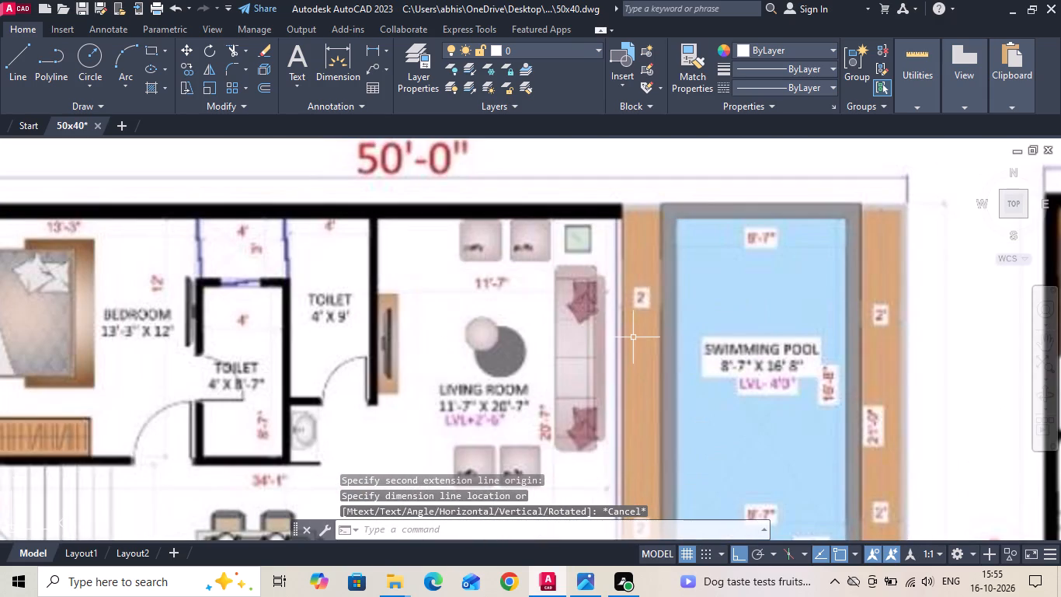
pyautogui.scroll(-1, 774, 305)
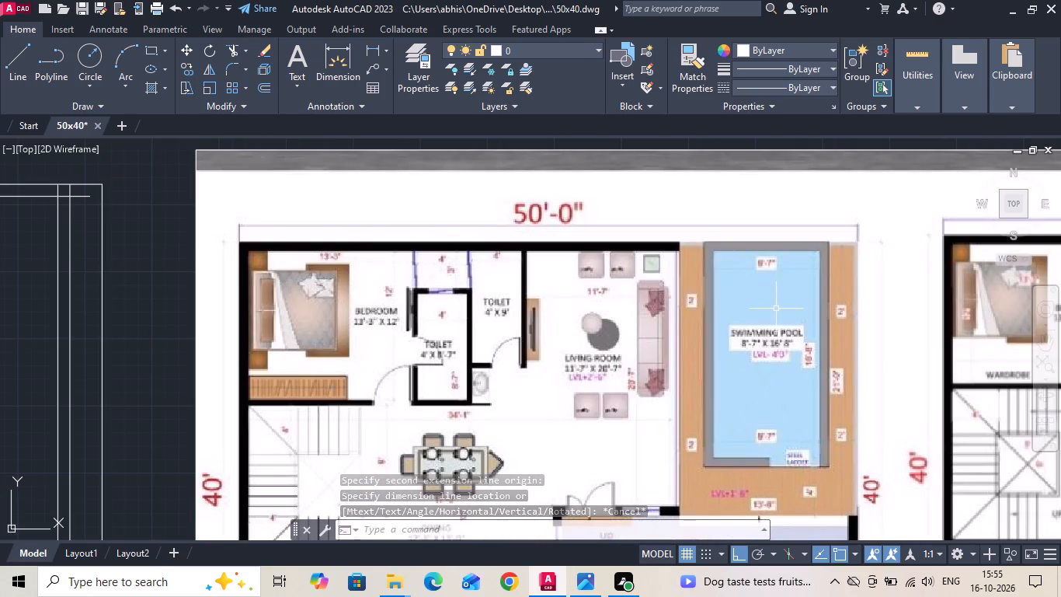
pyautogui.moveTo(450, 318); pyautogui.dragTo(647, 307, button='middle')
pyautogui.moveTo(173, 392); pyautogui.dragTo(352, 378, button='middle')
pyautogui.write('o')
pyautogui.press('space')
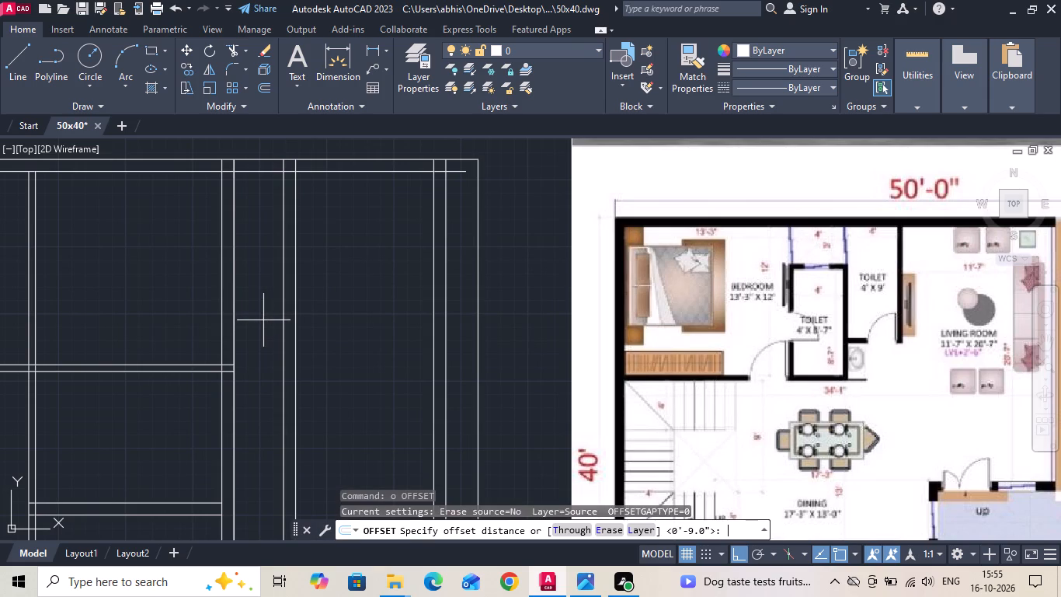
pyautogui.write("2'")
pyautogui.press('Return')
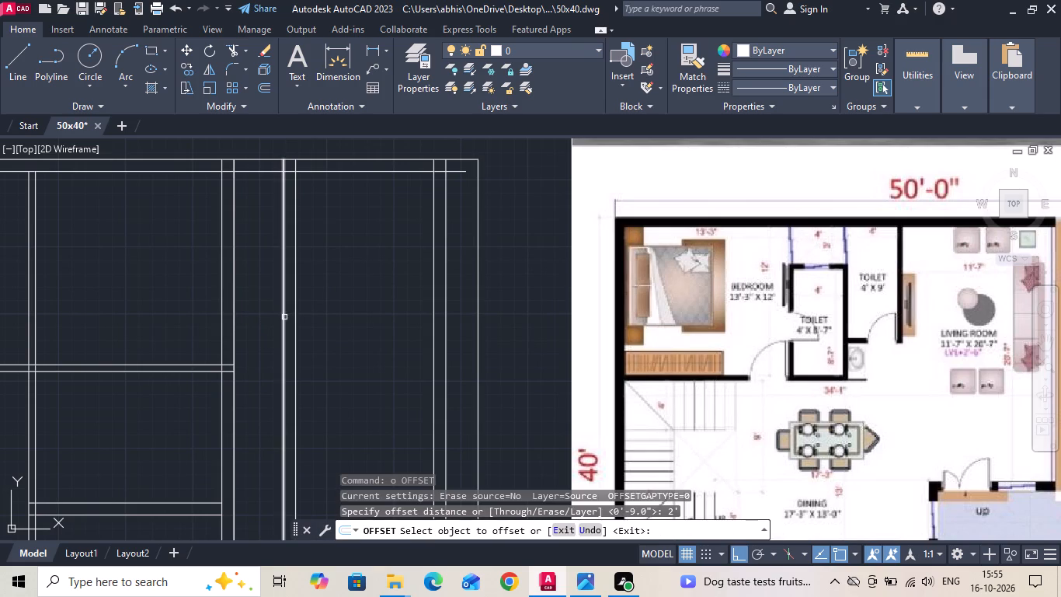
pyautogui.click(284, 317)
pyautogui.click(256, 314)
pyautogui.press('Escape')
# Move the living room right wall and living room partition pairs together so the wall's outer face meets the 2' offset line.
pyautogui.scroll(2, 234, 173)
pyautogui.moveTo(239, 246); pyautogui.dragTo(165, 285)
pyautogui.click(148, 290)
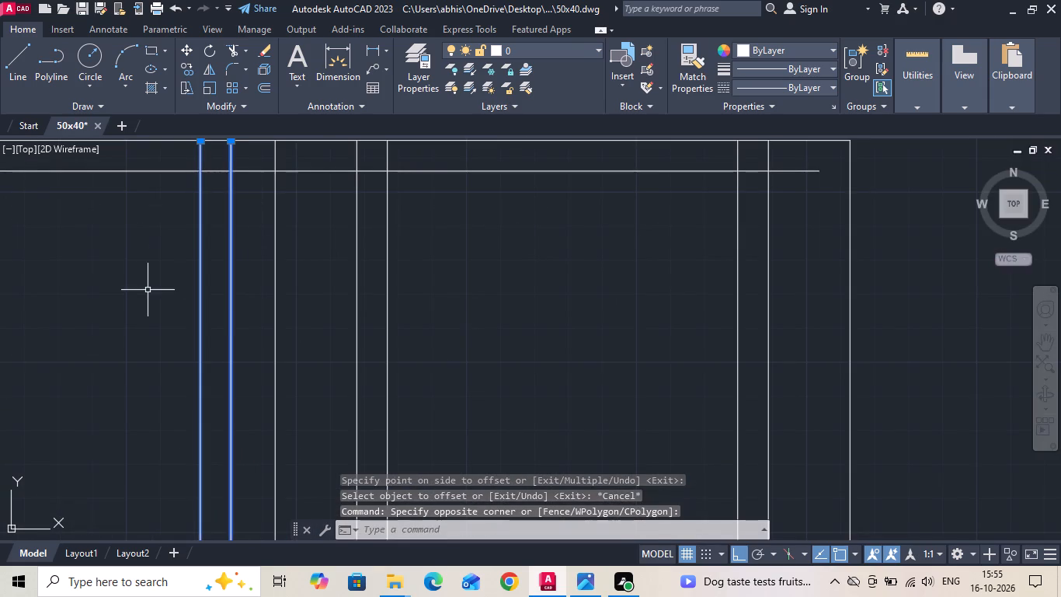
pyautogui.scroll(-2, 253, 318)
pyautogui.moveTo(137, 351); pyautogui.dragTo(46, 355)
pyautogui.click(10, 356)
pyautogui.rightClick(88, 325)
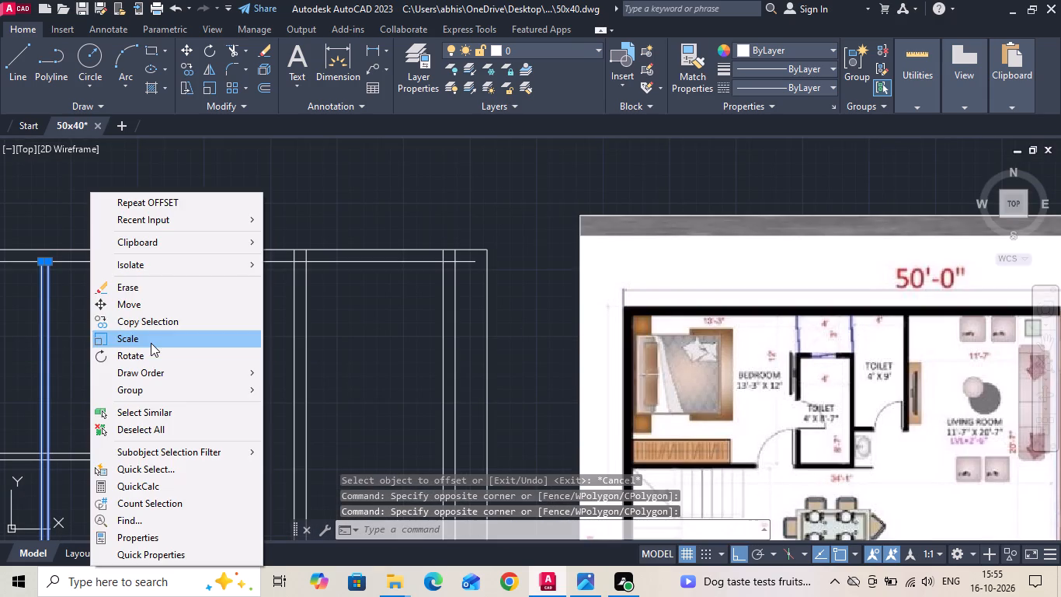
pyautogui.click(158, 306)
pyautogui.scroll(2, 240, 237)
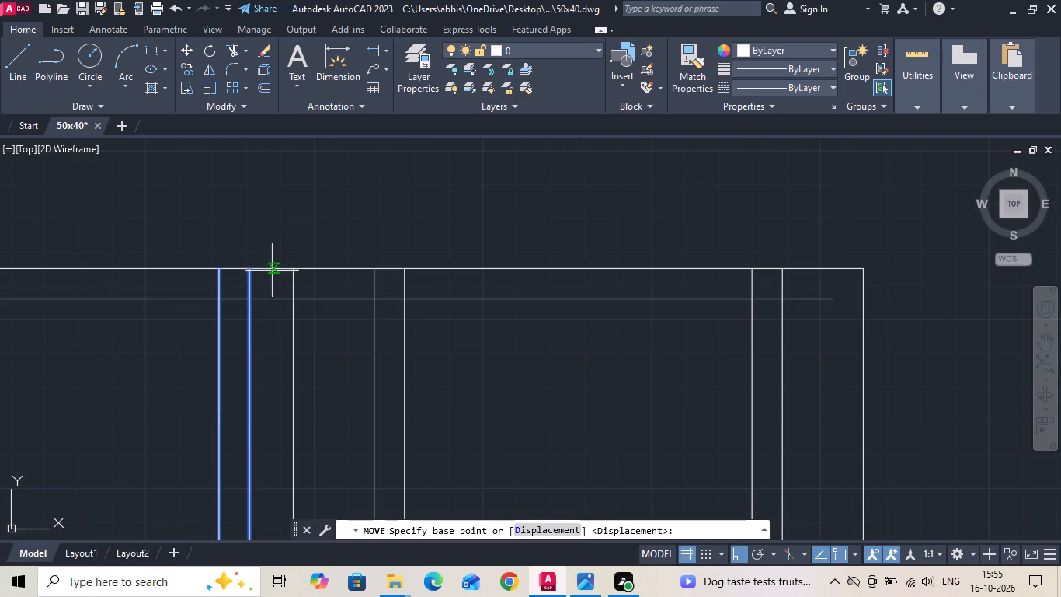
pyautogui.moveTo(254, 269); pyautogui.dragTo(263, 271)
pyautogui.click(291, 272)
pyautogui.scroll(-3, 477, 263)
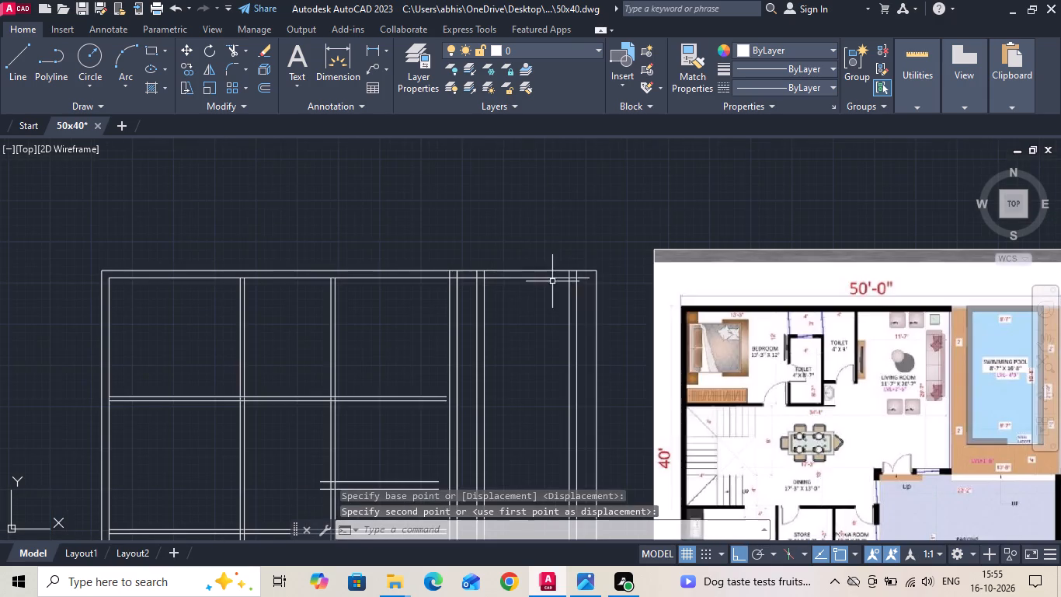
# Offset the bedroom right wall's right face and the living room partition's left face 4' toward each other for the two toilets.
pyautogui.scroll(1, 315, 314)
pyautogui.write("o 4'")
pyautogui.press('Return')
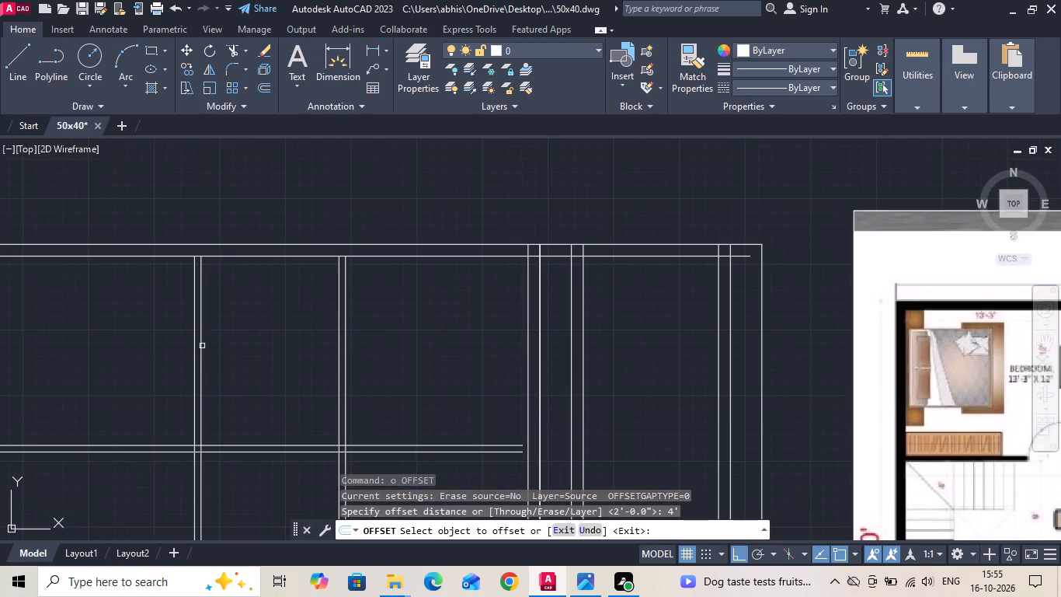
pyautogui.moveTo(200, 349); pyautogui.dragTo(220, 346)
pyautogui.click(304, 314)
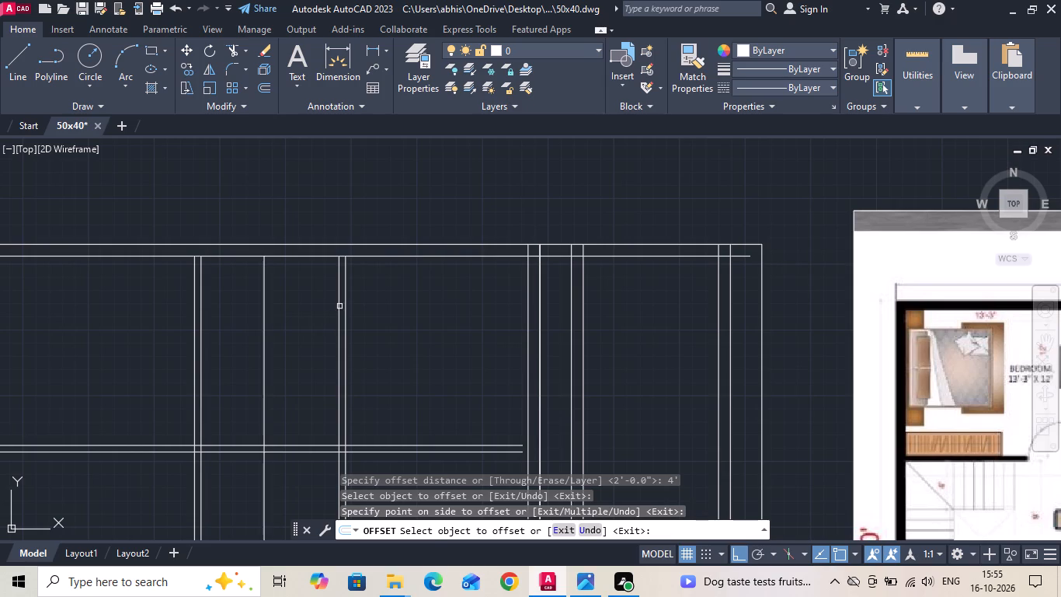
pyautogui.click(339, 306)
pyautogui.click(299, 326)
pyautogui.press('Escape')
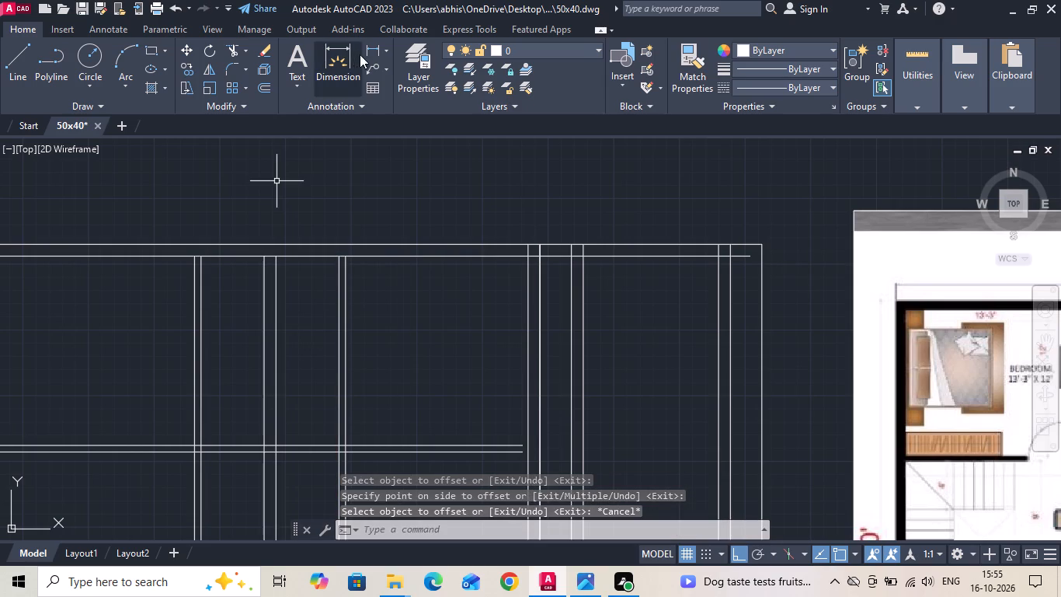
# Measure the gap between the two new 4' offset lines that form the wall between the toilets.
pyautogui.click(367, 51)
pyautogui.scroll(1, 301, 238)
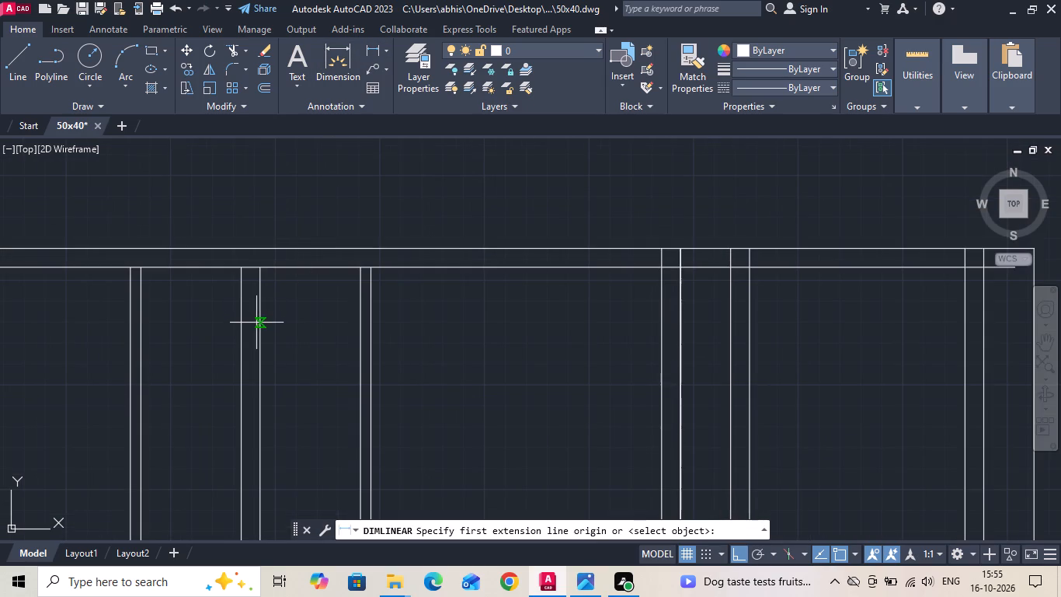
pyautogui.click(256, 323)
pyautogui.click(241, 324)
pyautogui.press('Escape')
pyautogui.scroll(-3, 245, 253)
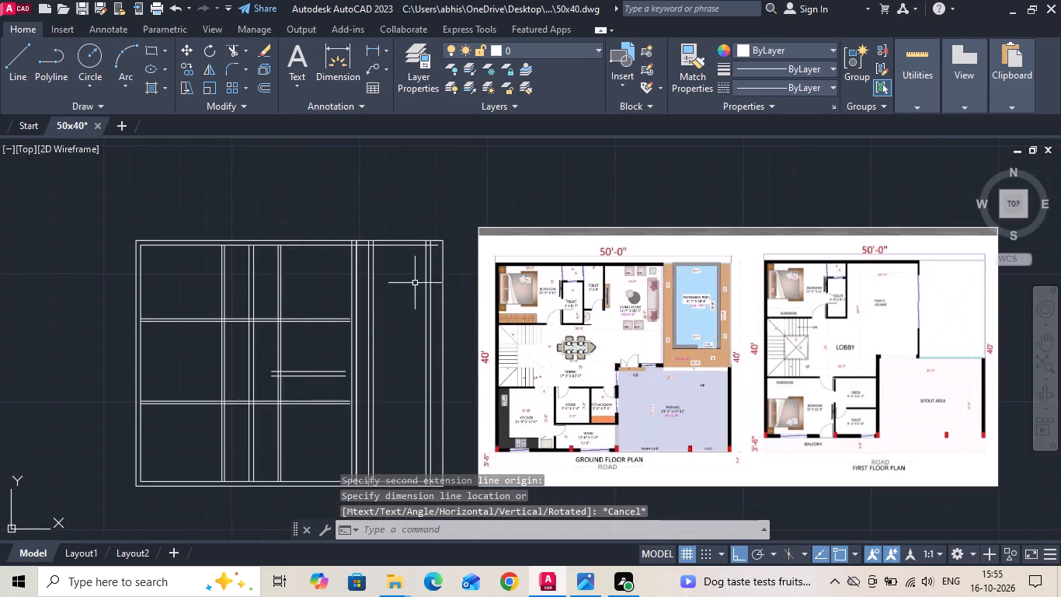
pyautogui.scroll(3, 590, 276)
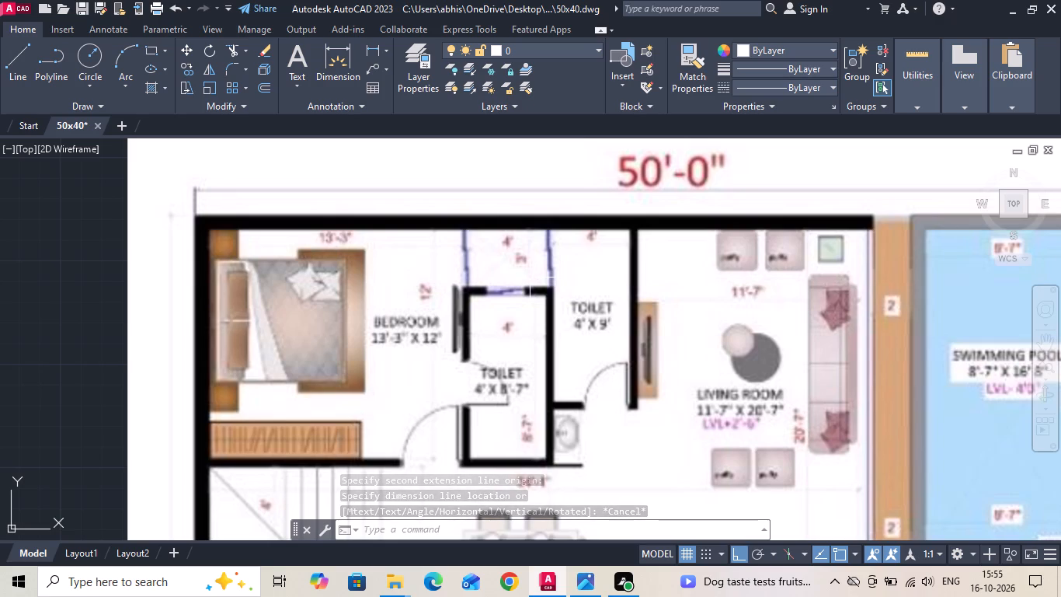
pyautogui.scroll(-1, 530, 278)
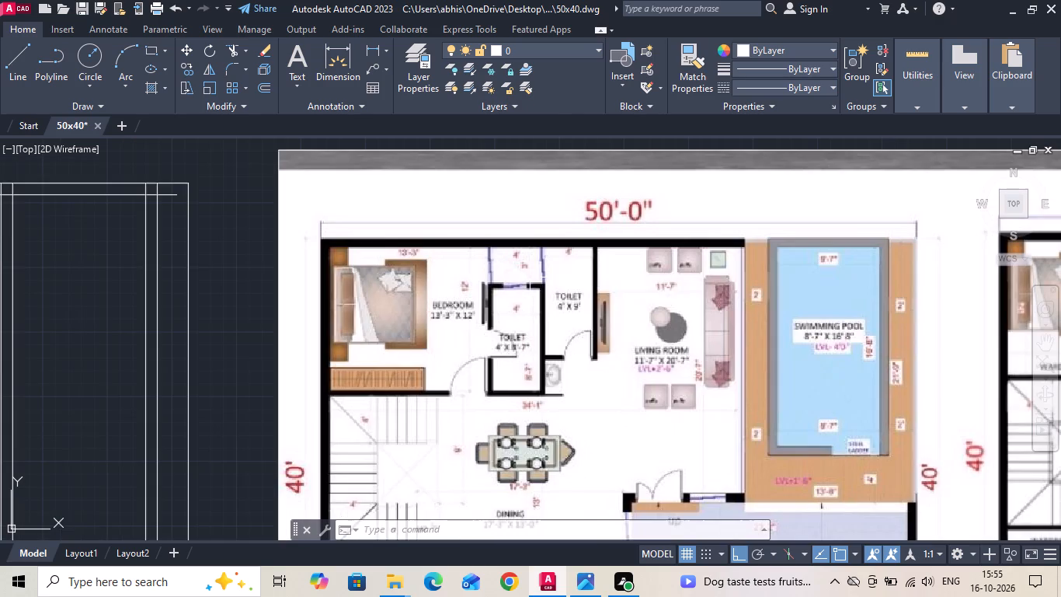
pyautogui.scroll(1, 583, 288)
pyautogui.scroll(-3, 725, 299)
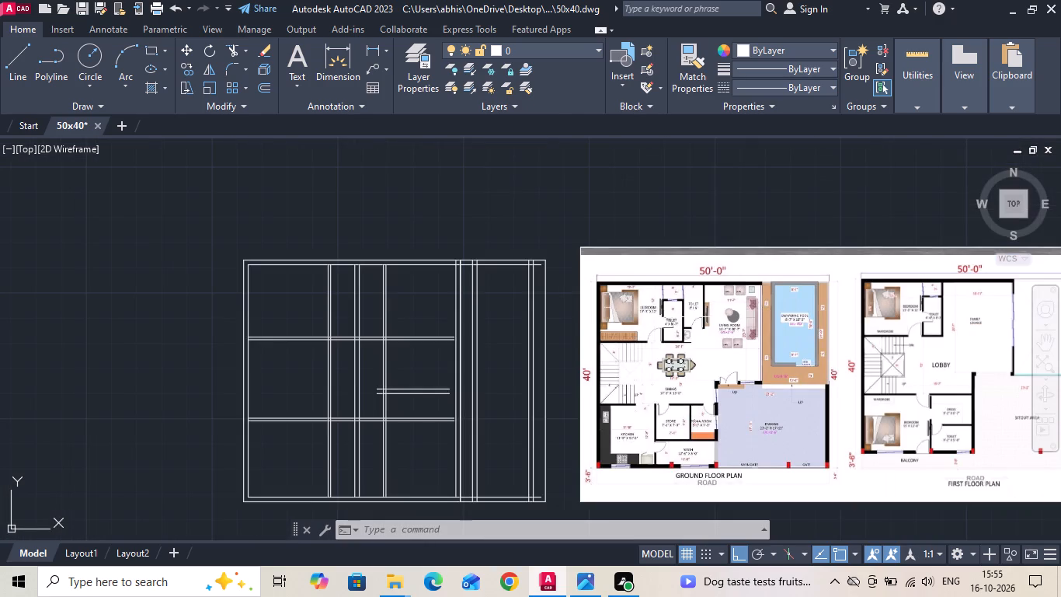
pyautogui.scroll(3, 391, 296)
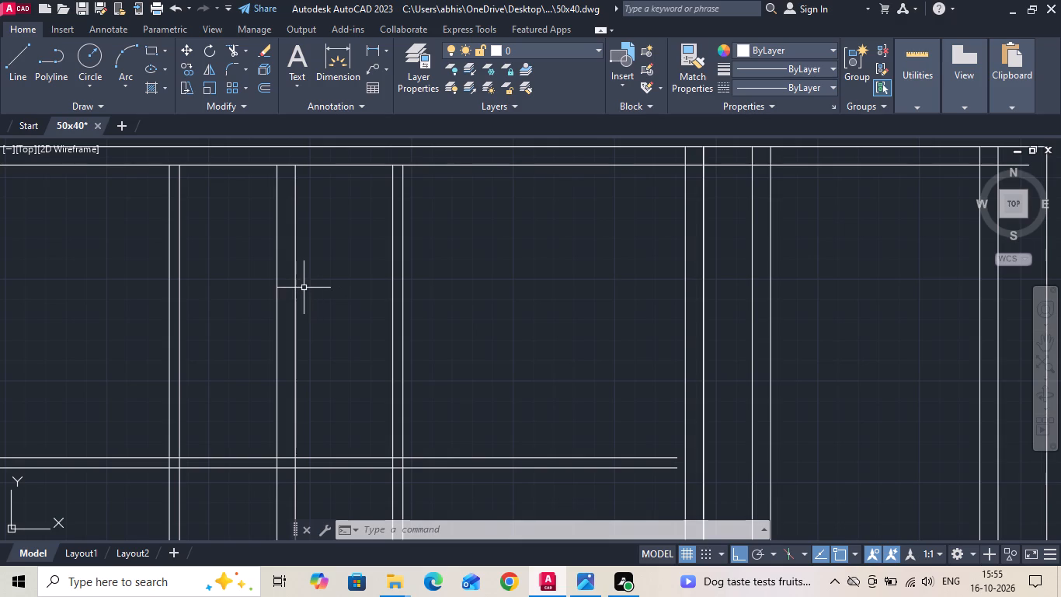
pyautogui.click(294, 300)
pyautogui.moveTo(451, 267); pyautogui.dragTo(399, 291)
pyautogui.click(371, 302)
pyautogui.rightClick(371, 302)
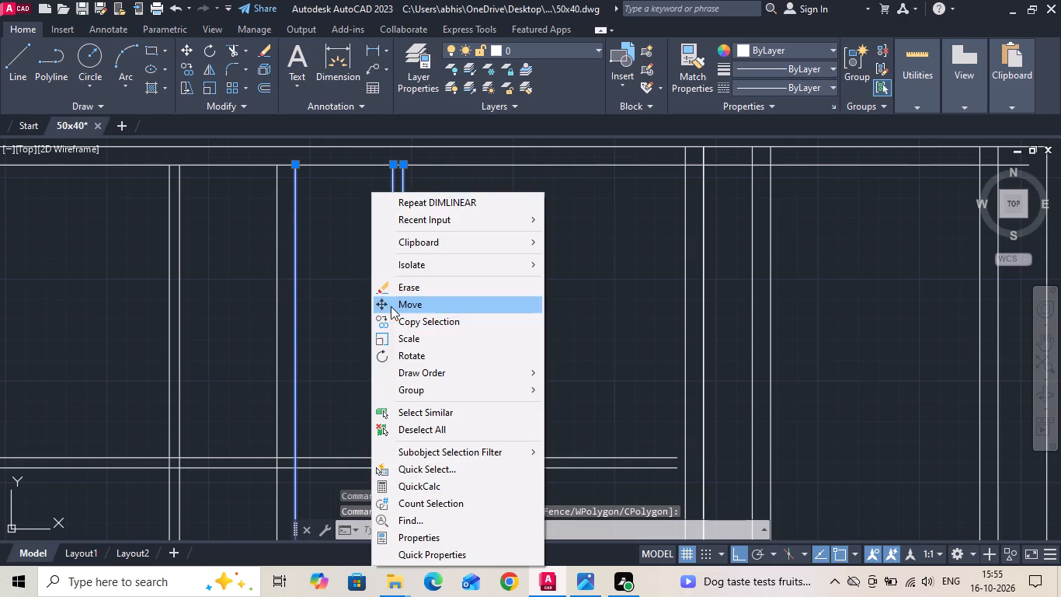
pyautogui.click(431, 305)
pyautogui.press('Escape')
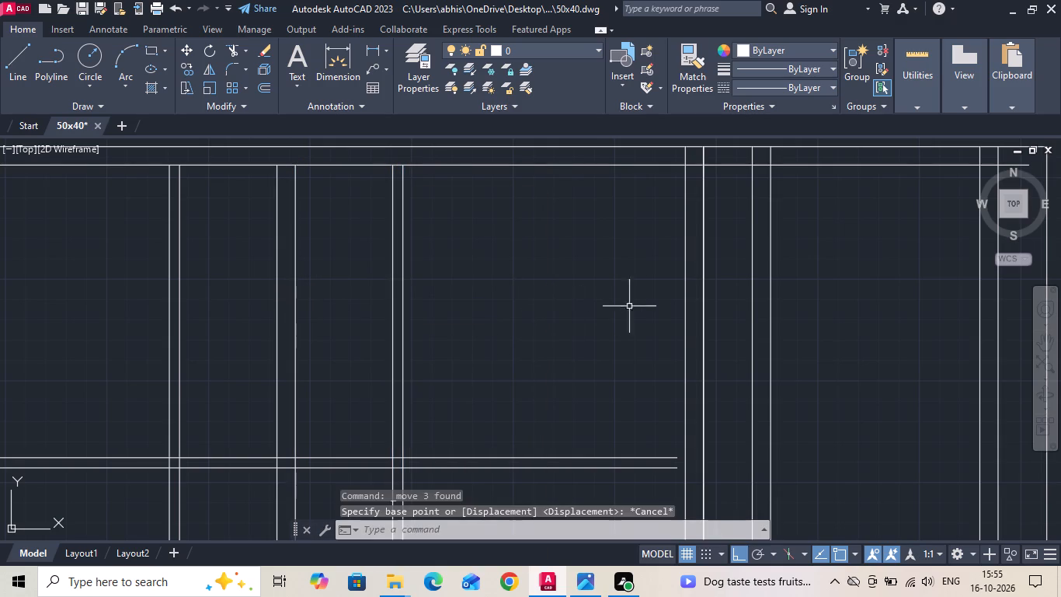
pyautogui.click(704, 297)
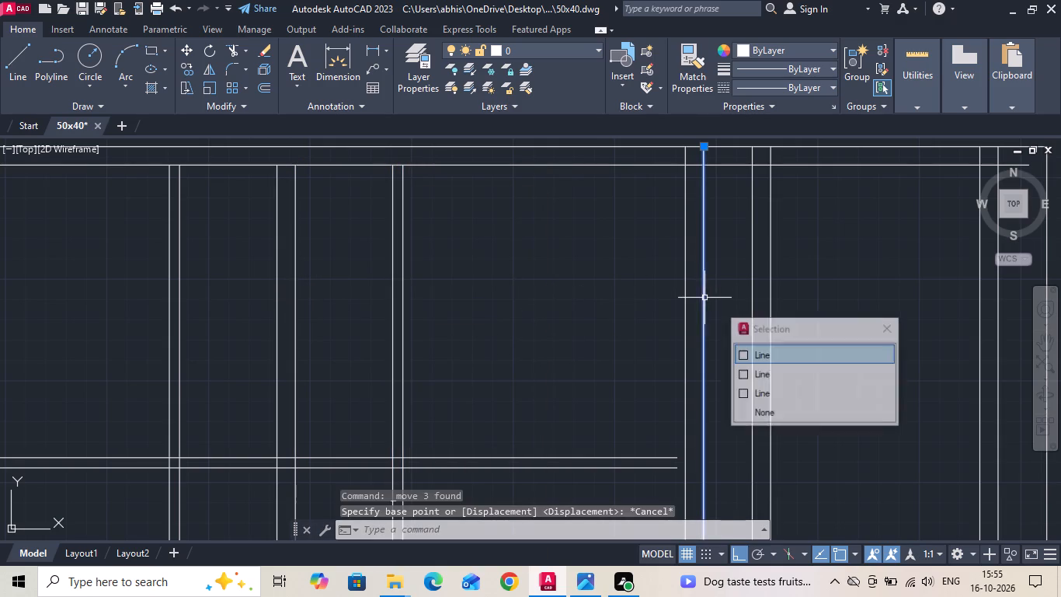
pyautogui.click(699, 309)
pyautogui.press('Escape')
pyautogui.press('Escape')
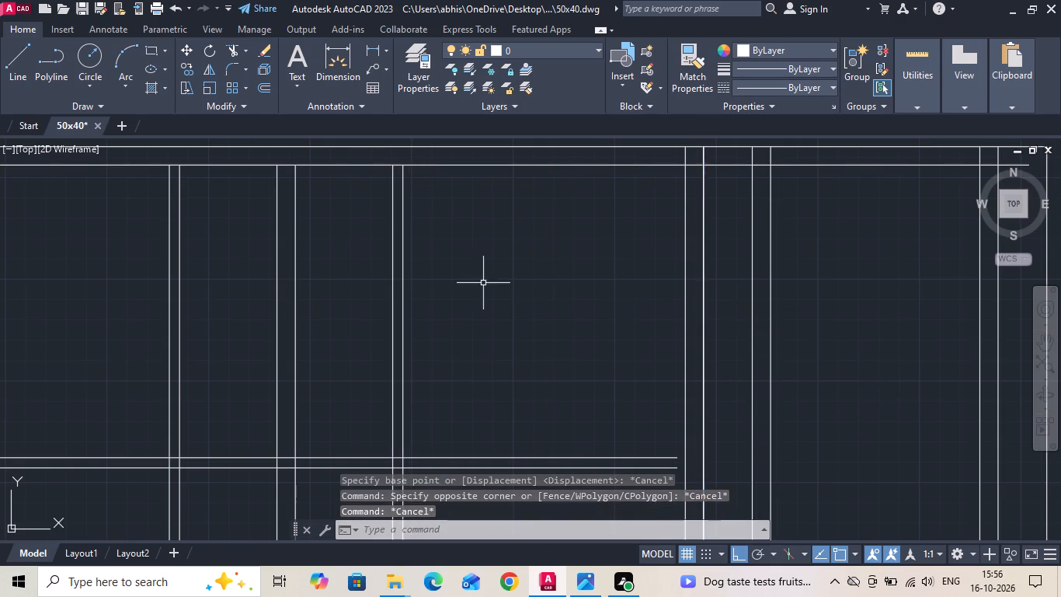
# Examine the toilet, living room and swimming pool dimensions on the reference ground floor plan.
pyautogui.scroll(-3, 454, 282)
pyautogui.press('Escape')
pyautogui.scroll(3, 795, 282)
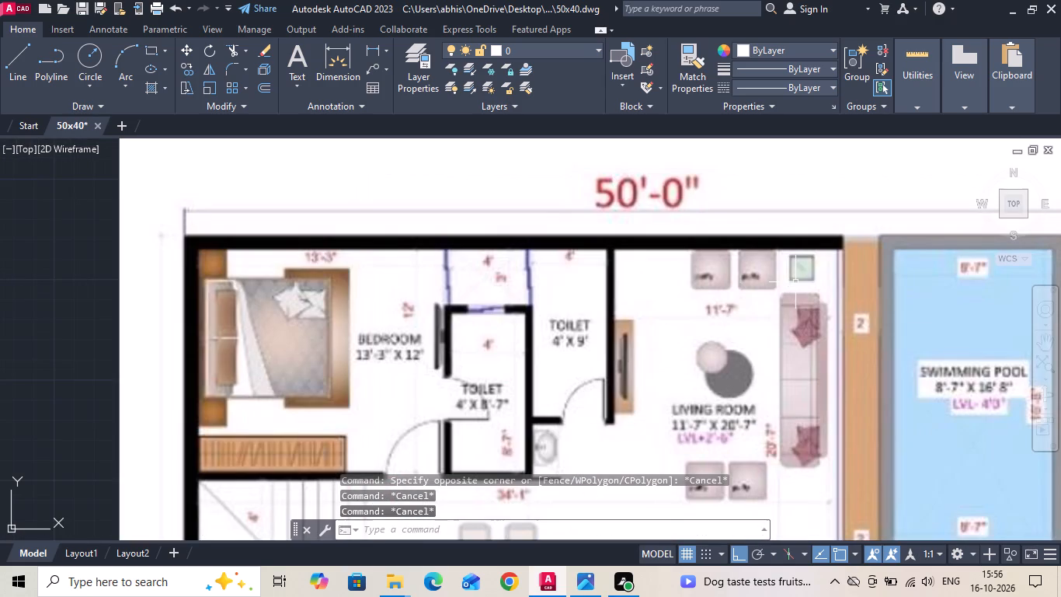
pyautogui.scroll(-1, 752, 253)
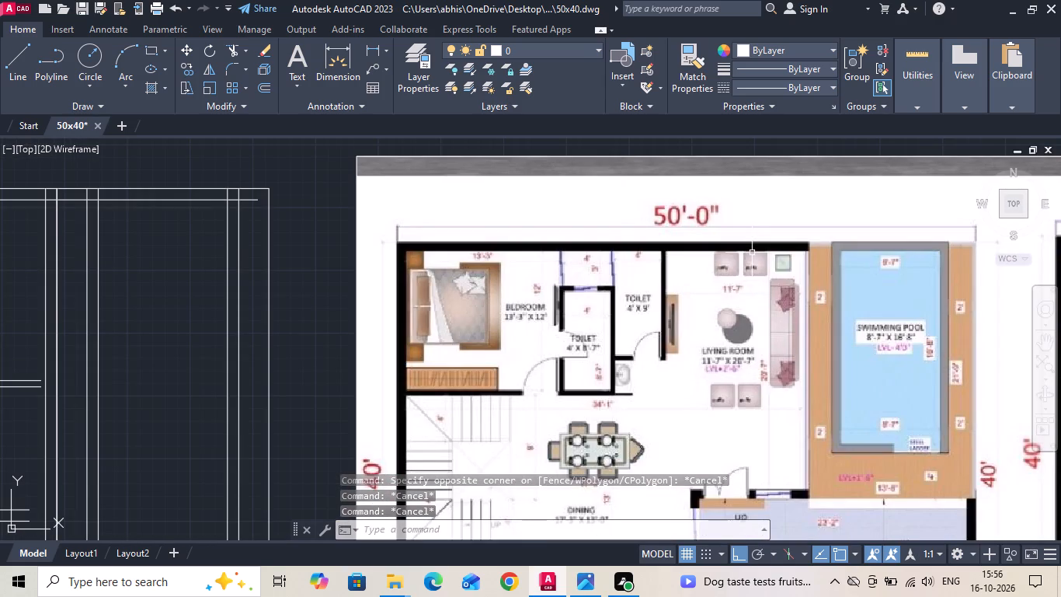
pyautogui.scroll(-1, 547, 243)
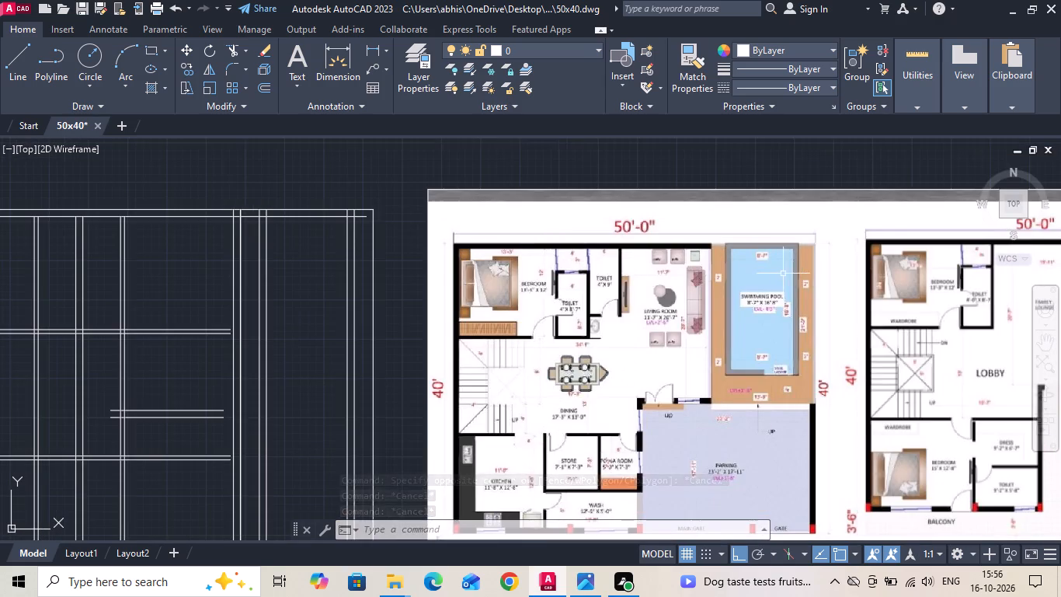
pyautogui.scroll(2, 784, 274)
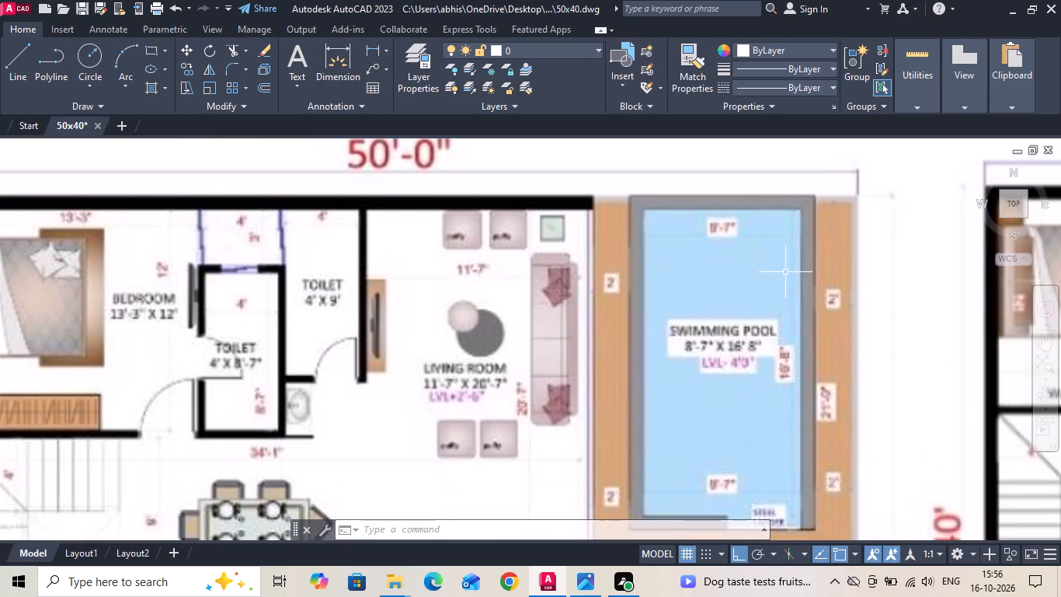
pyautogui.scroll(-2, 837, 250)
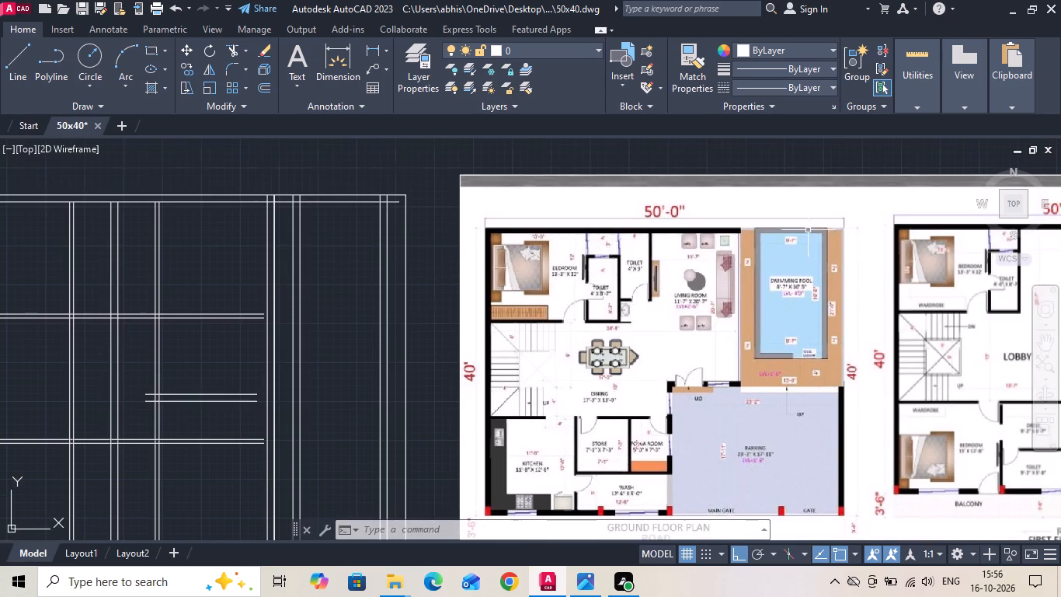
pyautogui.scroll(-1, 812, 232)
pyautogui.scroll(2, 377, 239)
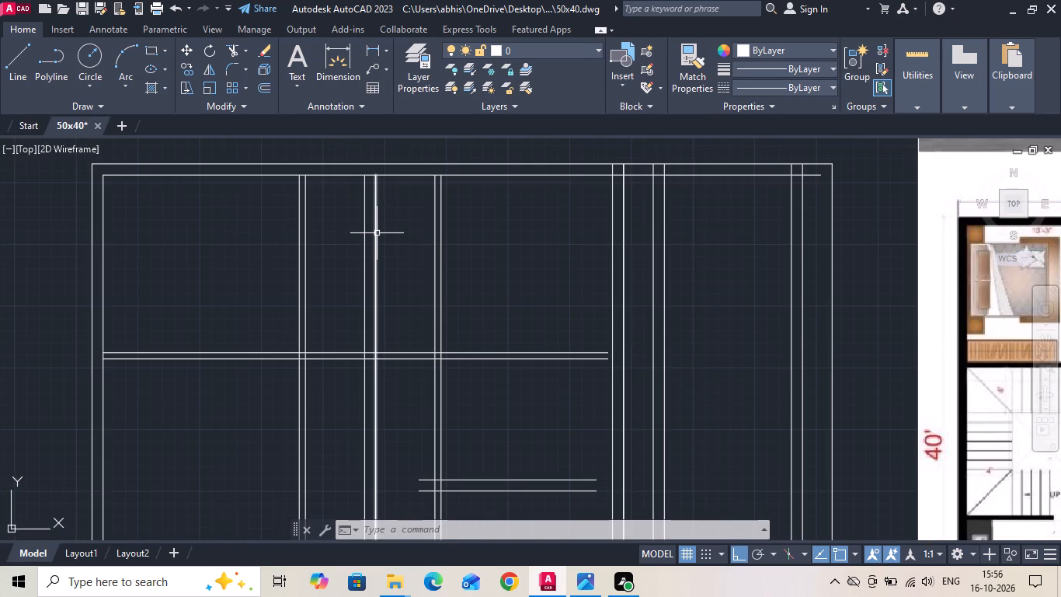
# Move the toilet dividing wall's right line, the living room partition and the living room right wall 4" toward the bedroom.
pyautogui.click(377, 232)
pyautogui.moveTo(485, 233); pyautogui.dragTo(457, 246)
pyautogui.click(419, 256)
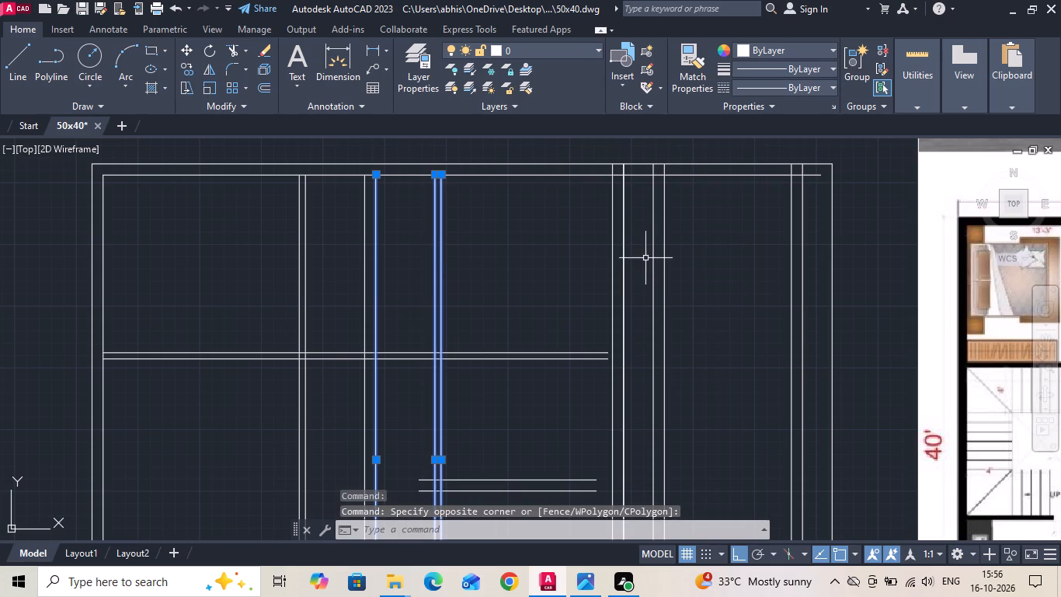
pyautogui.moveTo(639, 261); pyautogui.dragTo(615, 270)
pyautogui.click(560, 272)
pyautogui.rightClick(558, 267)
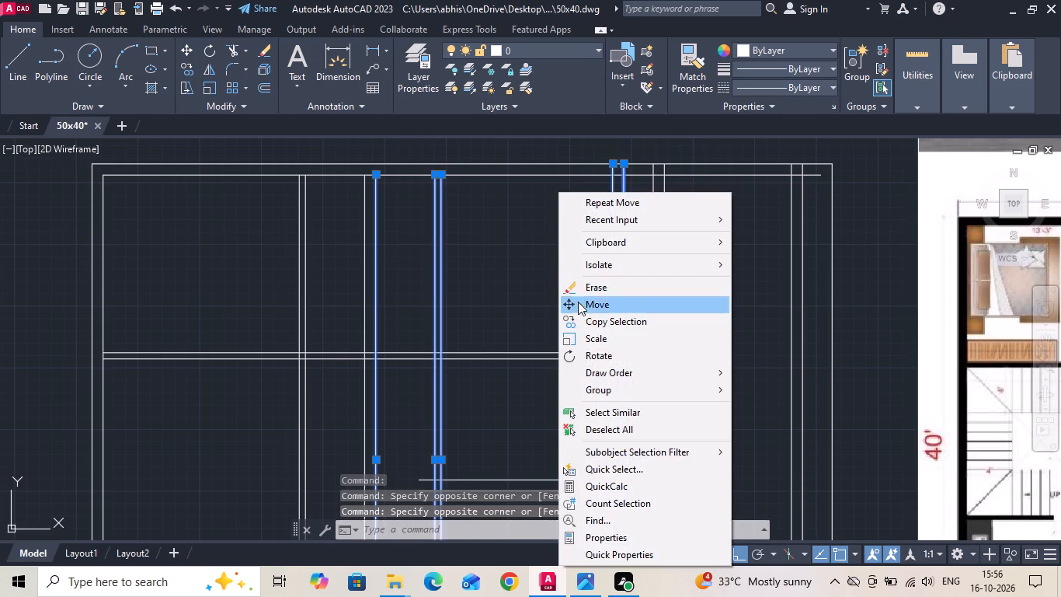
pyautogui.click(580, 308)
pyautogui.moveTo(551, 285); pyautogui.dragTo(544, 285)
pyautogui.write('4')
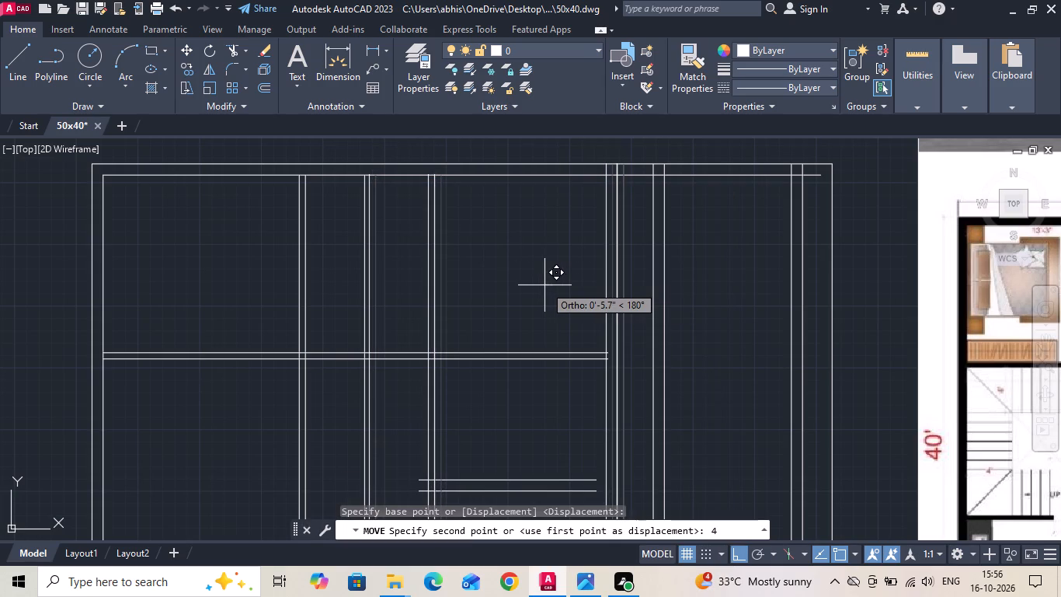
pyautogui.press('space')
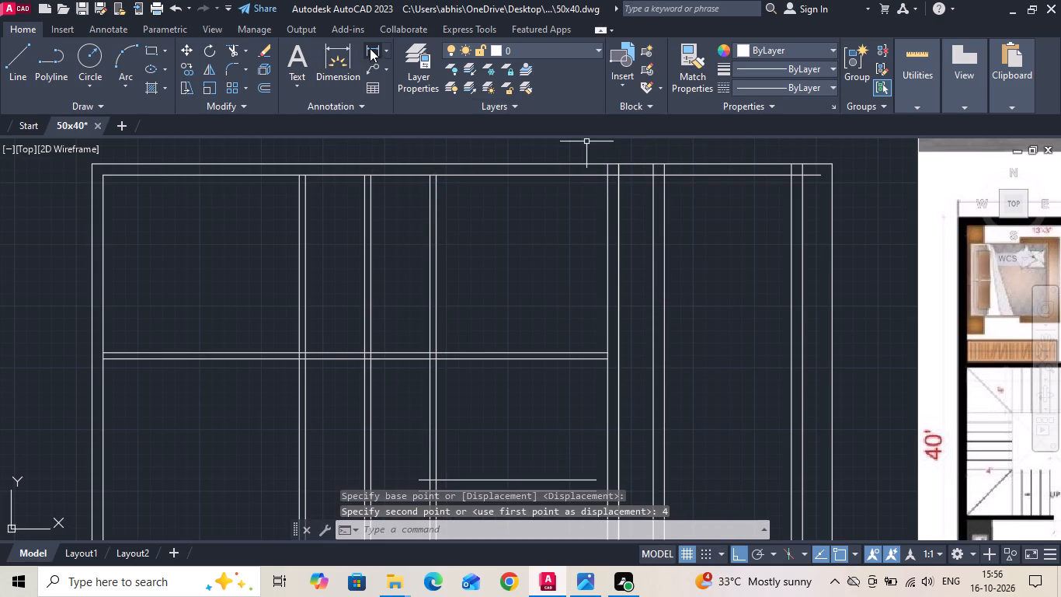
# Measure the gap between the living room right wall's outer face and the pool's left wall.
pyautogui.click(370, 49)
pyautogui.scroll(1, 653, 290)
pyautogui.click(604, 302)
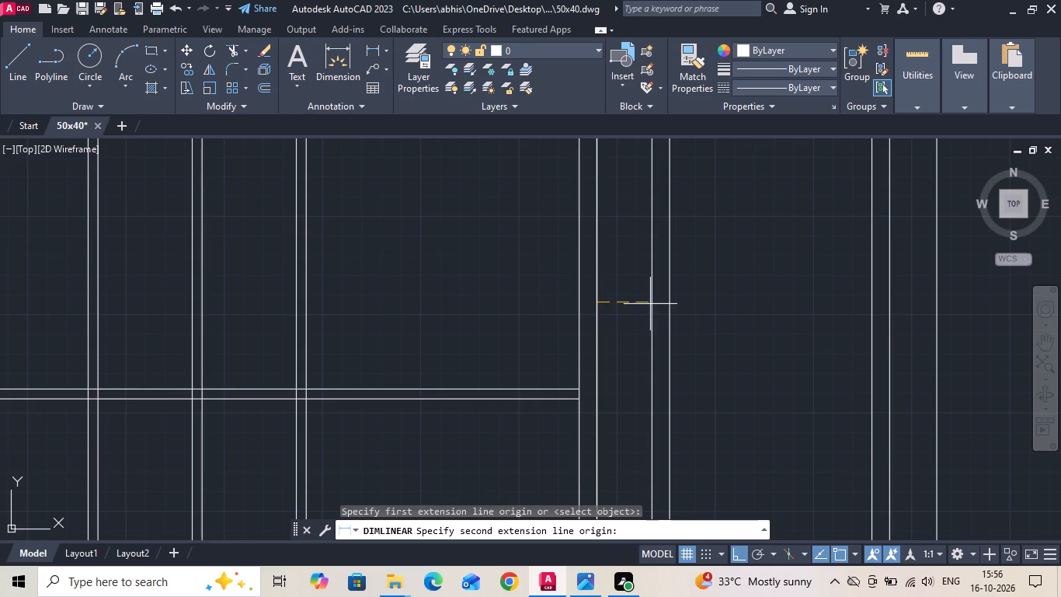
pyautogui.click(655, 305)
pyautogui.press('Escape')
# Delete the duplicate line overlapping the outer face of the living room right wall.
pyautogui.click(600, 292)
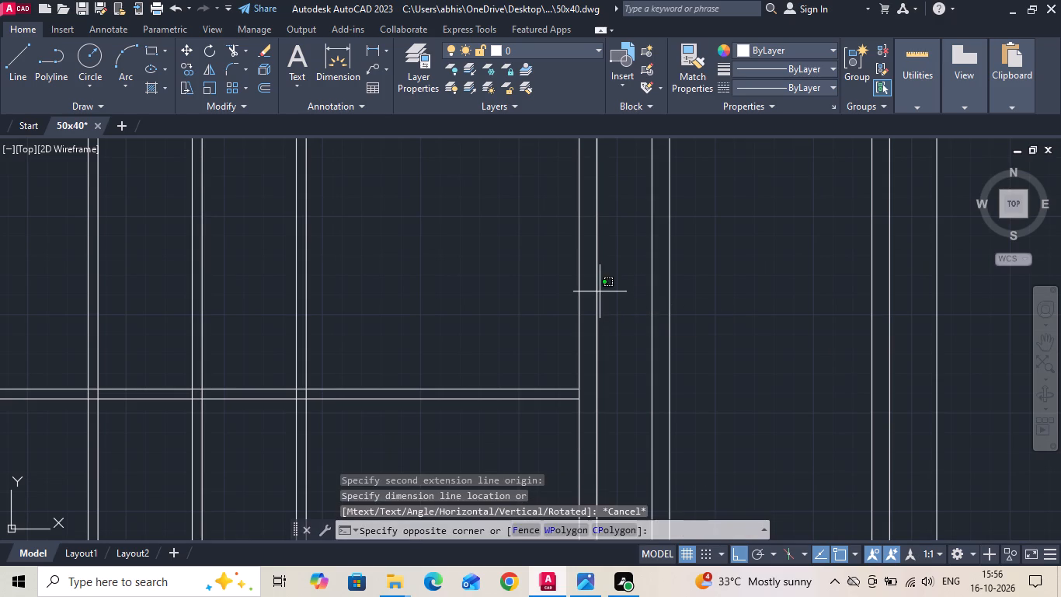
pyautogui.click(598, 287)
pyautogui.press('Escape')
pyautogui.click(597, 280)
pyautogui.press('Delete')
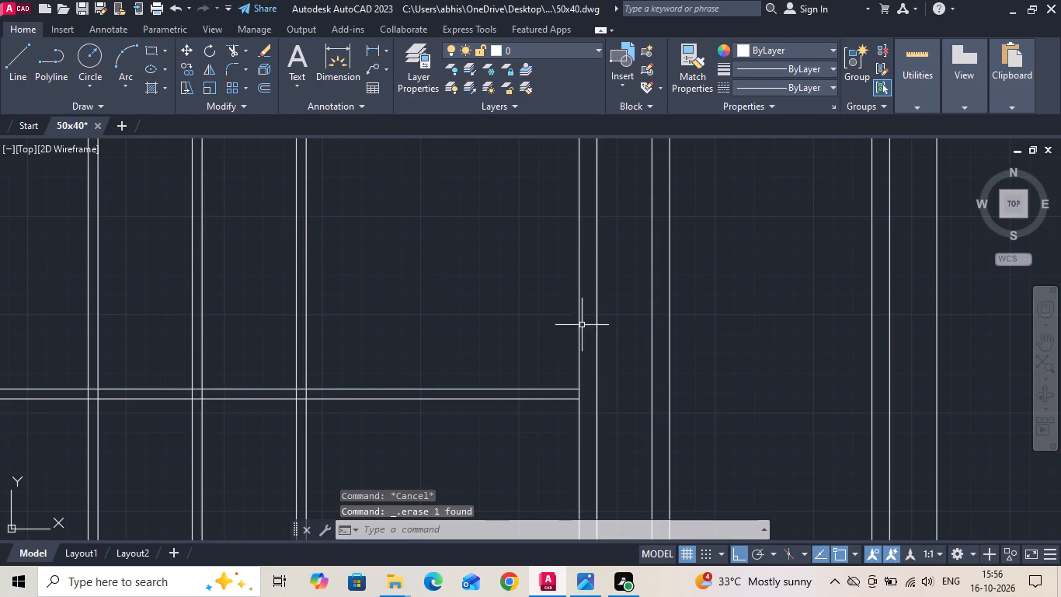
# Move the pool's left and right wall pairs together 2" toward the living room.
pyautogui.scroll(-1, 651, 292)
pyautogui.scroll(1, 789, 275)
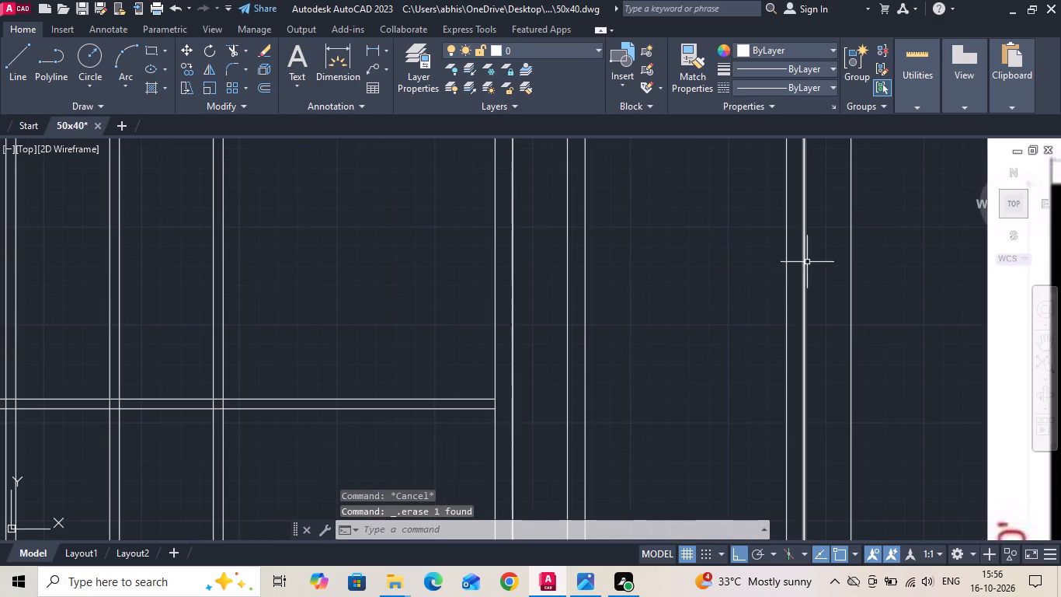
pyautogui.click(809, 261)
pyautogui.click(554, 295)
pyautogui.rightClick(553, 295)
pyautogui.click(590, 297)
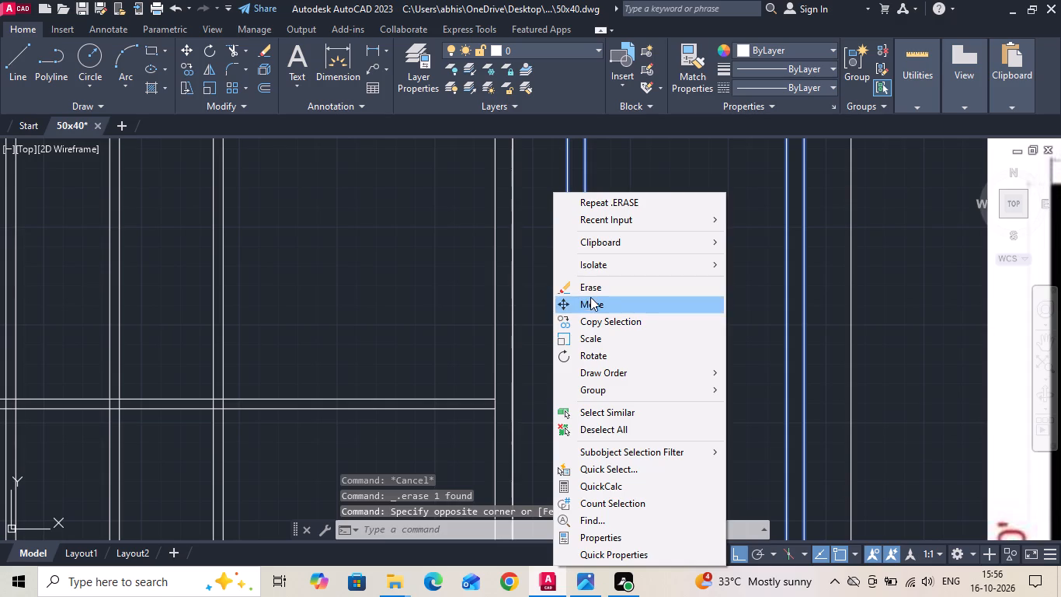
pyautogui.click(648, 318)
pyautogui.write('2')
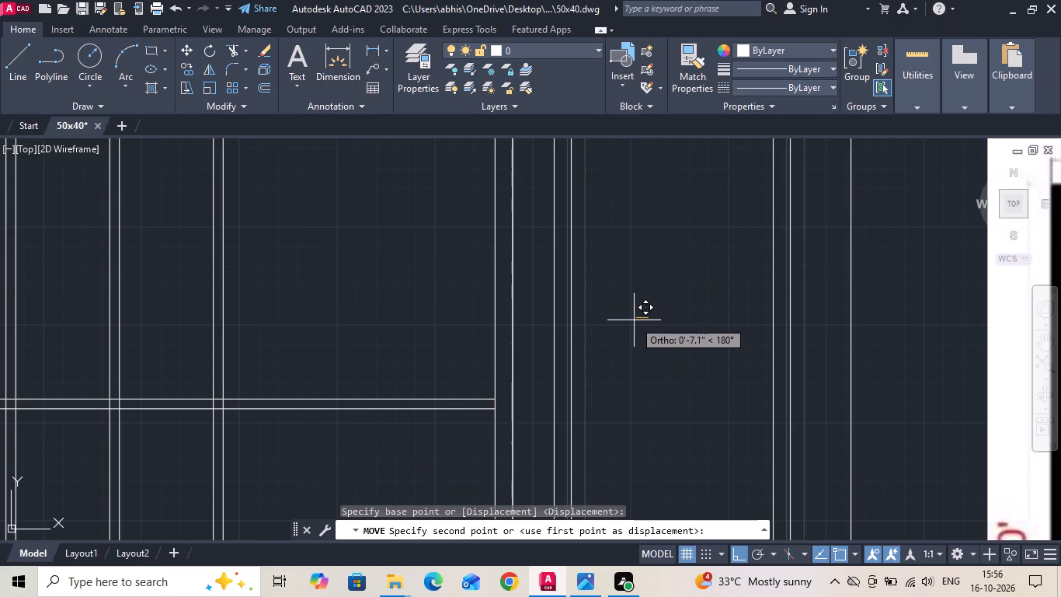
pyautogui.press('space')
# Extend the living room's bottom wall lines to the right wall, the upper line to its inner face and the lower to its outer face.
pyautogui.scroll(-2, 435, 319)
pyautogui.moveTo(425, 334); pyautogui.dragTo(412, 293, button='middle')
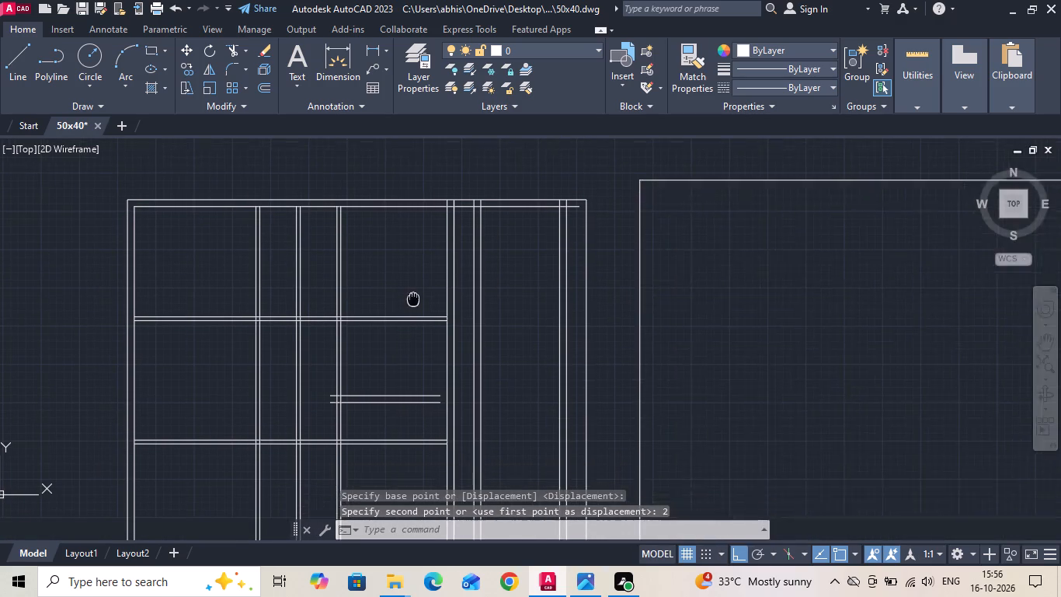
pyautogui.moveTo(412, 293); pyautogui.dragTo(412, 291, button='middle')
pyautogui.press('e')
pyautogui.press('x')
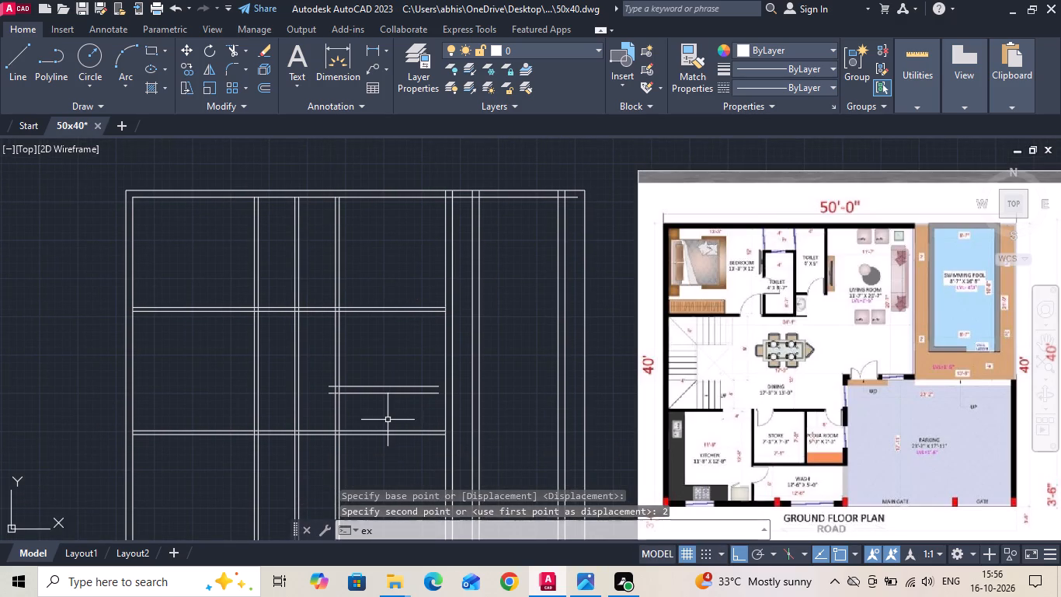
pyautogui.press('space')
pyautogui.click(412, 394)
pyautogui.click(419, 385)
pyautogui.click(426, 394)
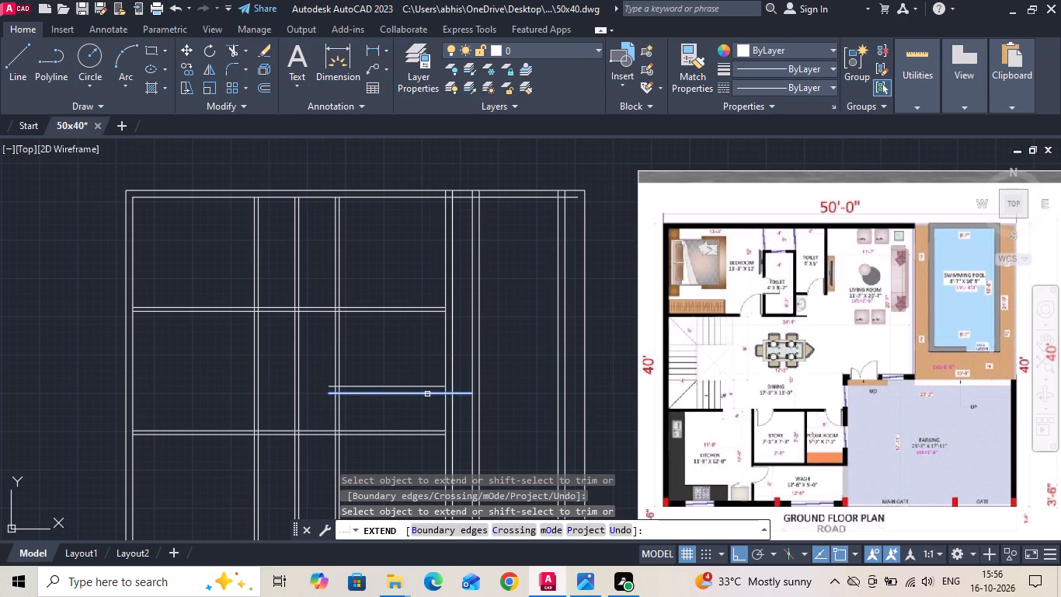
pyautogui.press('Escape')
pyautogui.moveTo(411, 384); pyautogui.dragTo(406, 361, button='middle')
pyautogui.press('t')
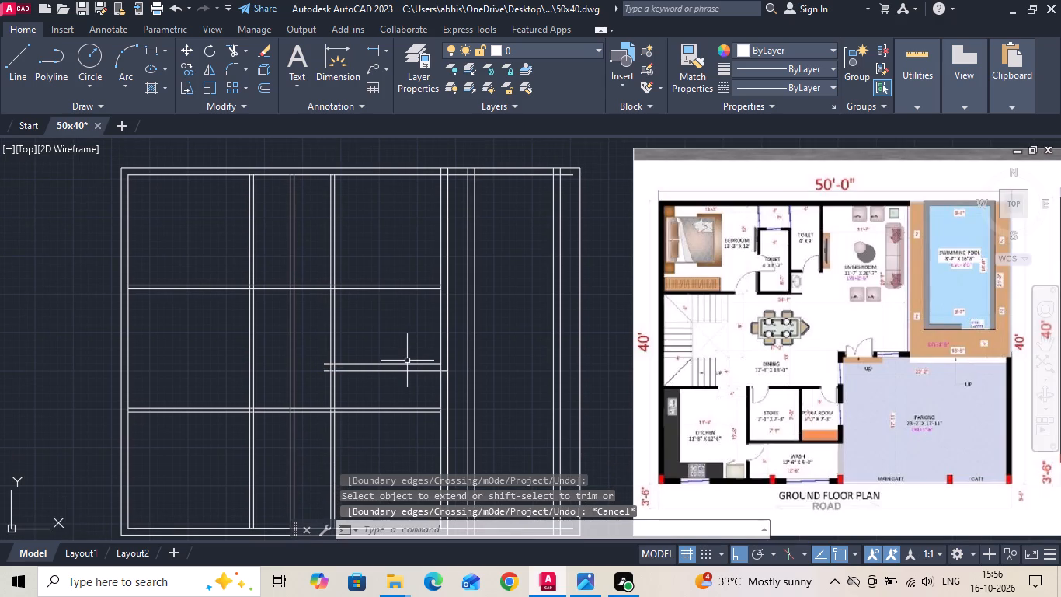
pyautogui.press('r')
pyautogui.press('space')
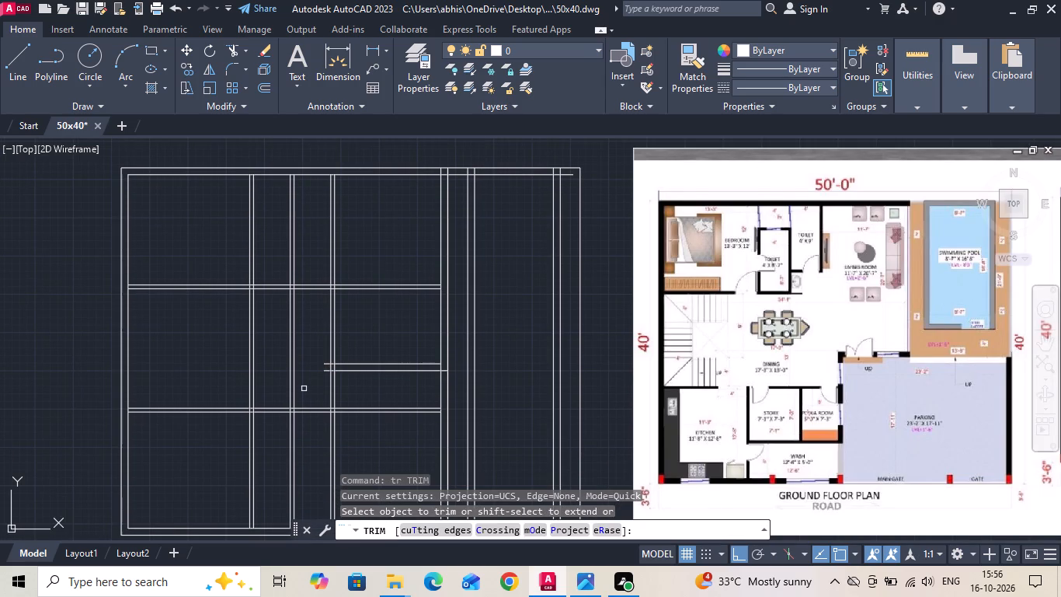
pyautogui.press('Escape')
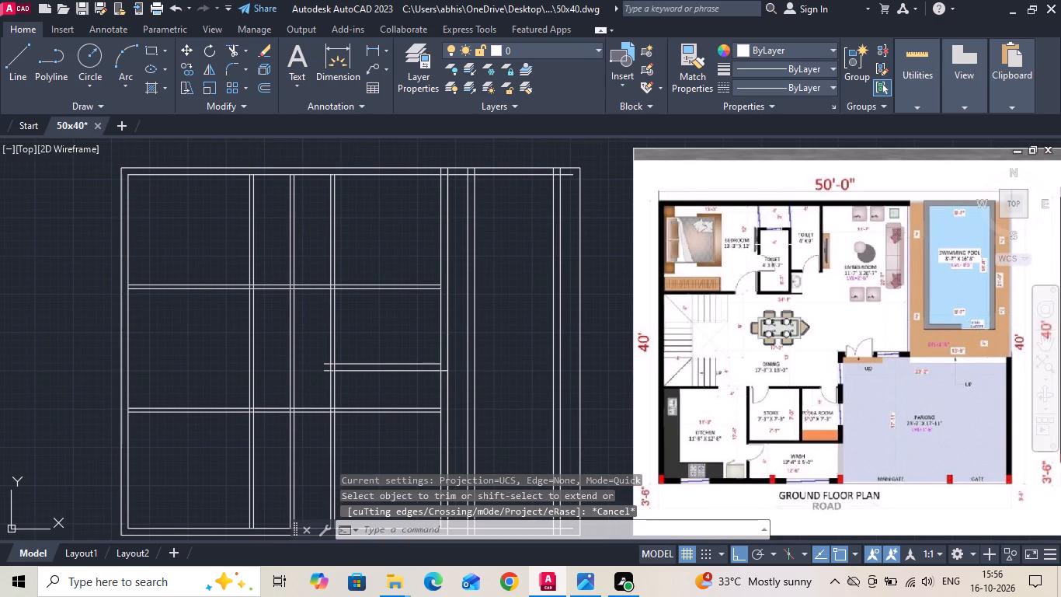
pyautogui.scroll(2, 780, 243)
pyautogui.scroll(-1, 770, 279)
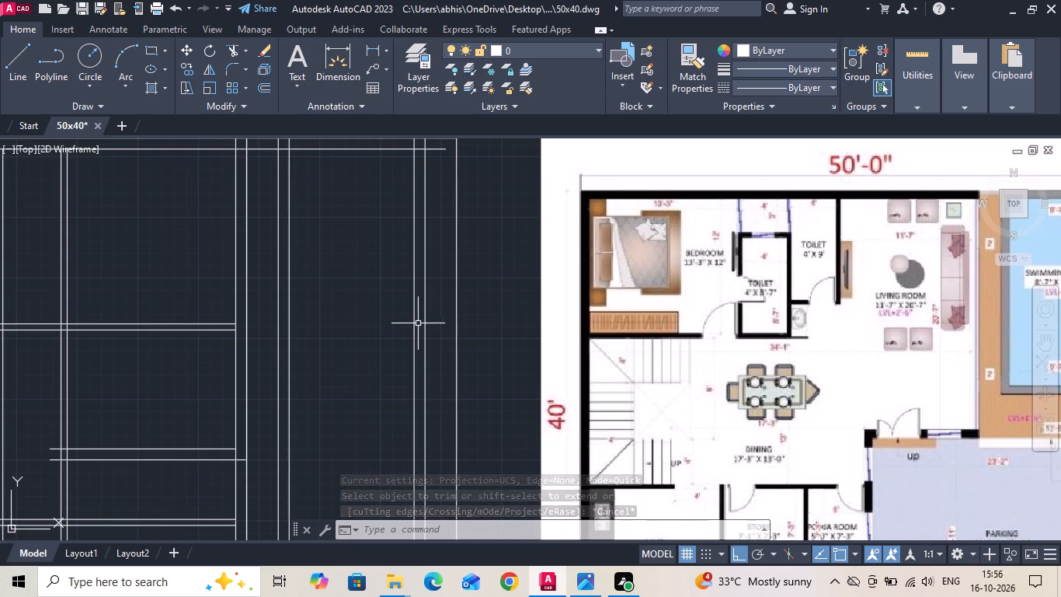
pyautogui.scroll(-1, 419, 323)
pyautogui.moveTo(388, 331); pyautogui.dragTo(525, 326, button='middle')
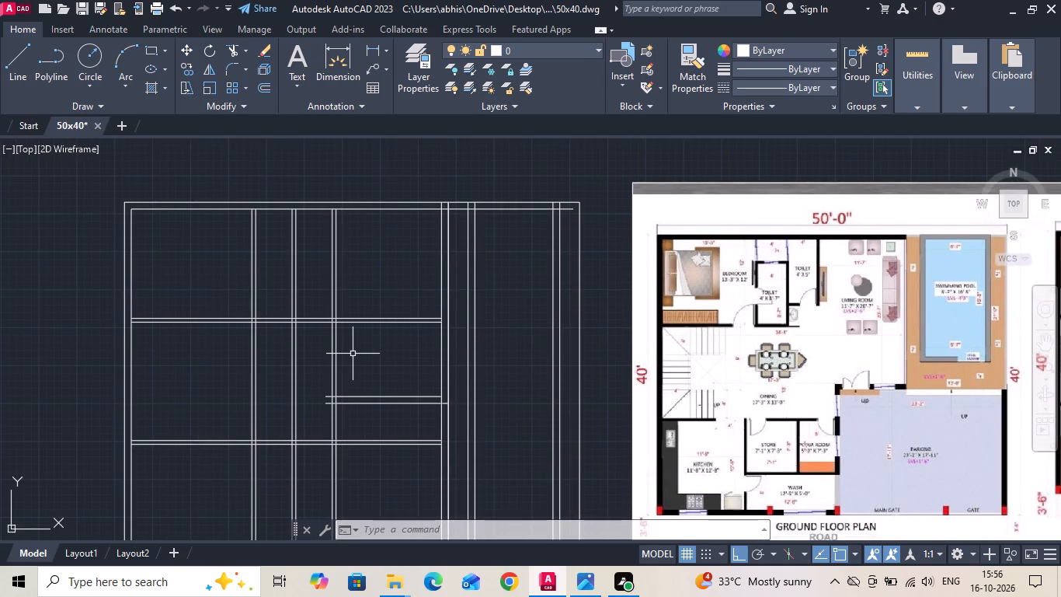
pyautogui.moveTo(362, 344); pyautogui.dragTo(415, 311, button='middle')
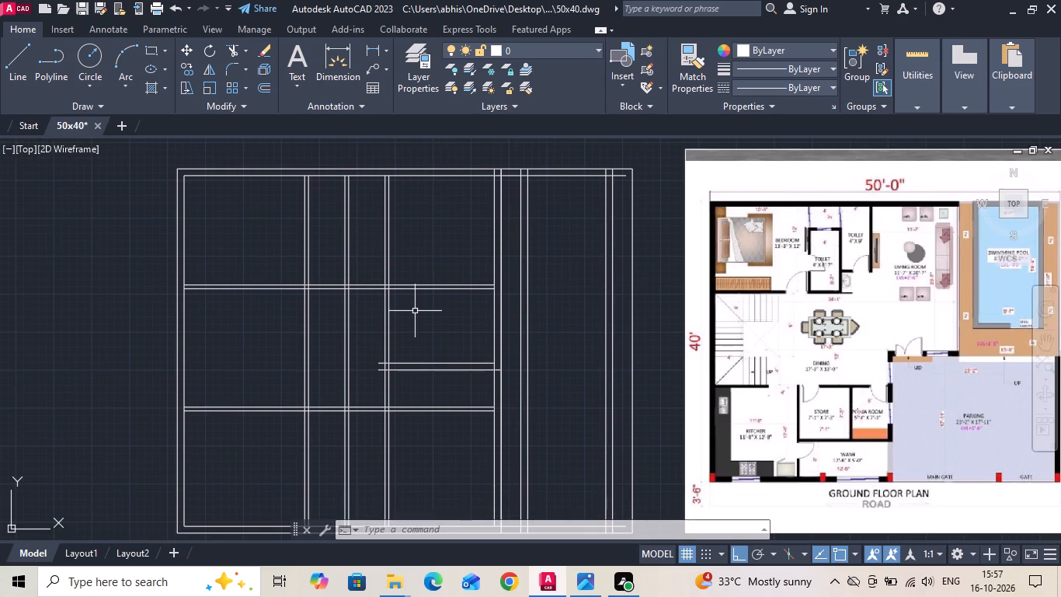
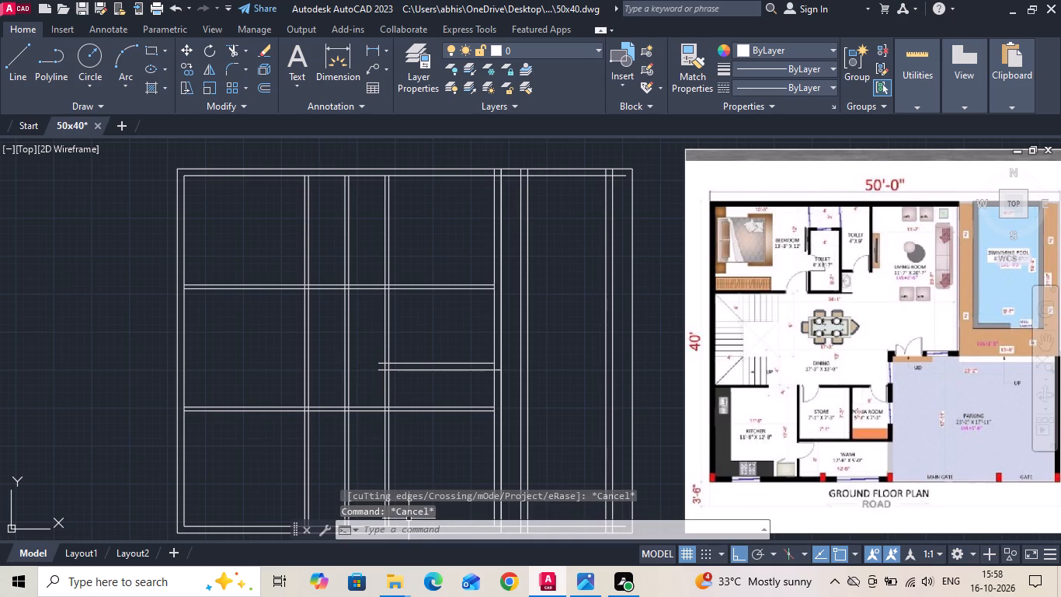
# Save the drawing.
pyautogui.hotkey('ctrl', 's')
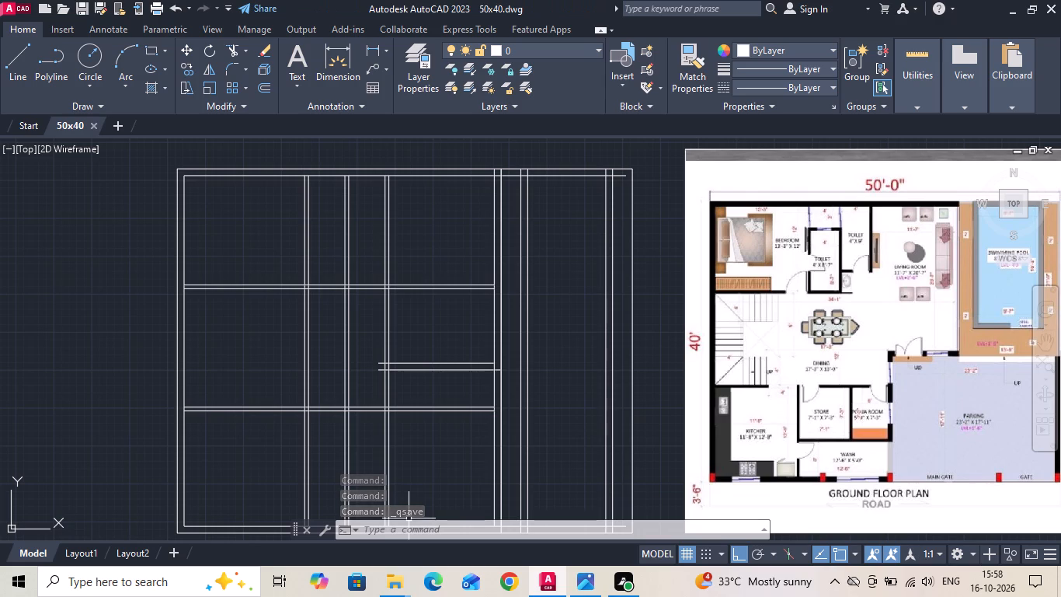
pyautogui.tripleClick(408, 519)
pyautogui.doubleClick(408, 519)
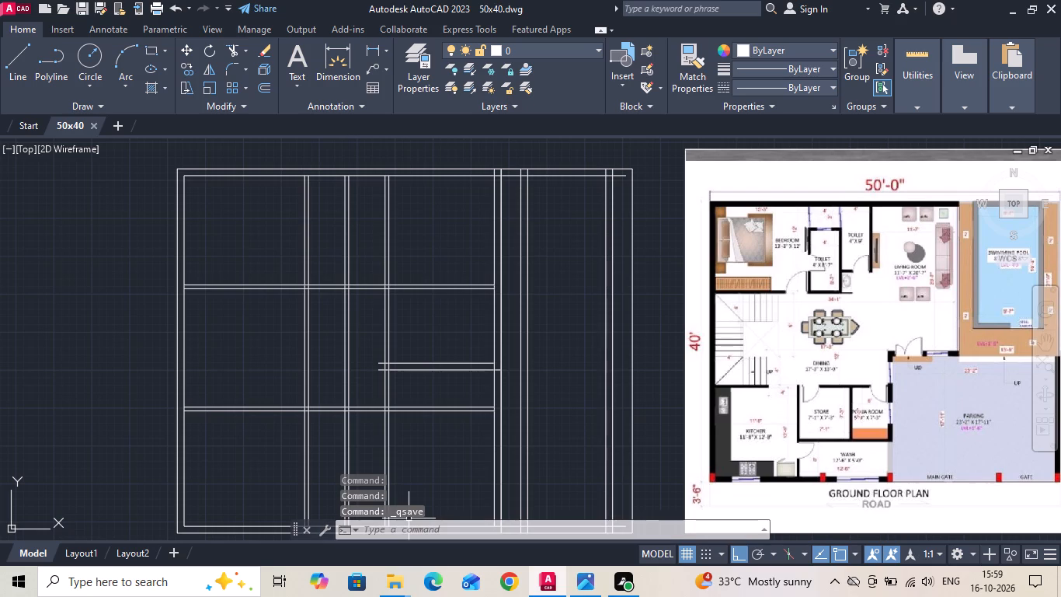
# Move the pool's left and right wall pairs together 2" toward the living room.
pyautogui.moveTo(616, 241); pyautogui.dragTo(604, 258)
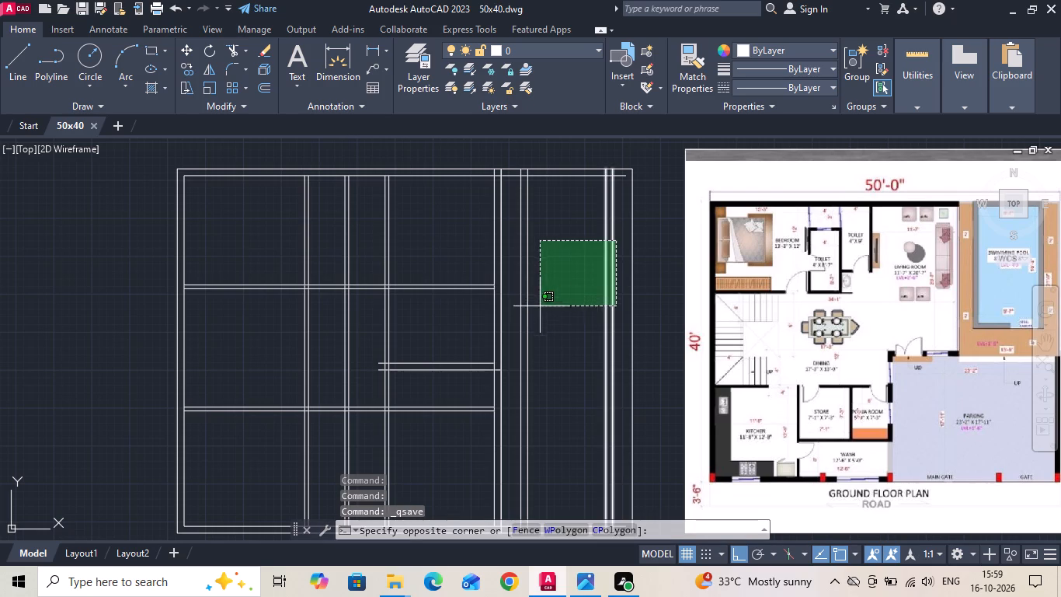
pyautogui.click(516, 323)
pyautogui.rightClick(571, 285)
pyautogui.click(584, 309)
pyautogui.moveTo(576, 323); pyautogui.dragTo(559, 326)
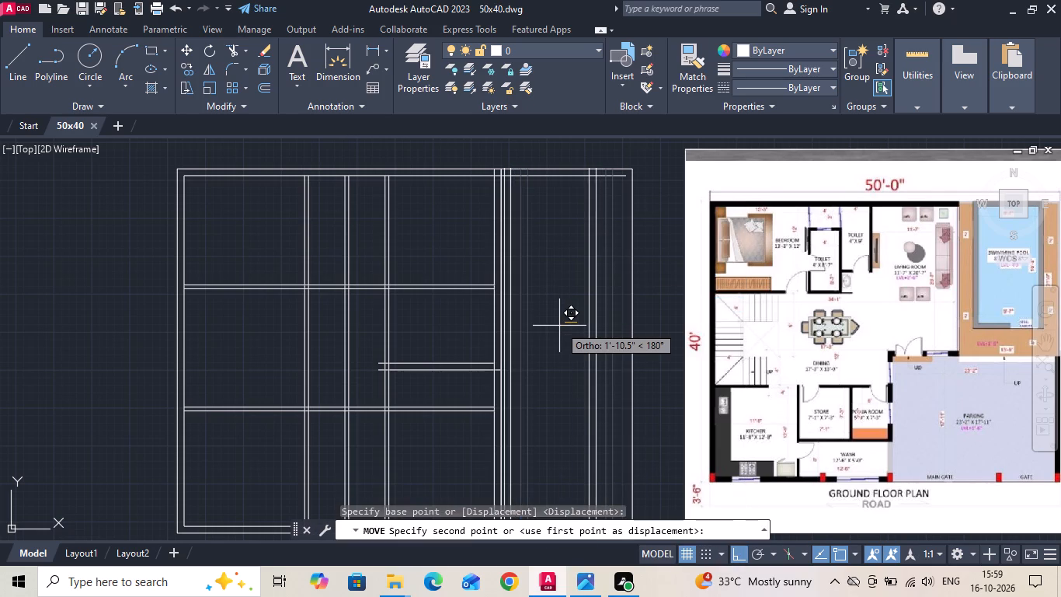
pyautogui.write('2')
pyautogui.press('space')
# Offset the plot's outer right boundary line 4" inward toward the pool.
pyautogui.write('o 4')
pyautogui.press('space')
pyautogui.click(634, 231)
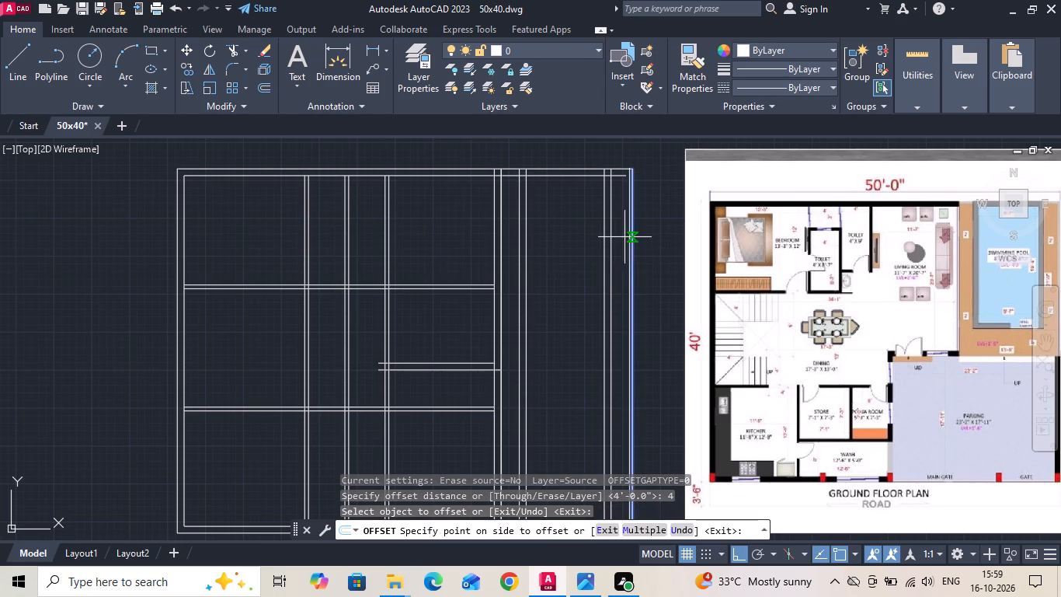
pyautogui.click(624, 237)
pyautogui.moveTo(634, 222); pyautogui.dragTo(624, 229)
pyautogui.click(618, 234)
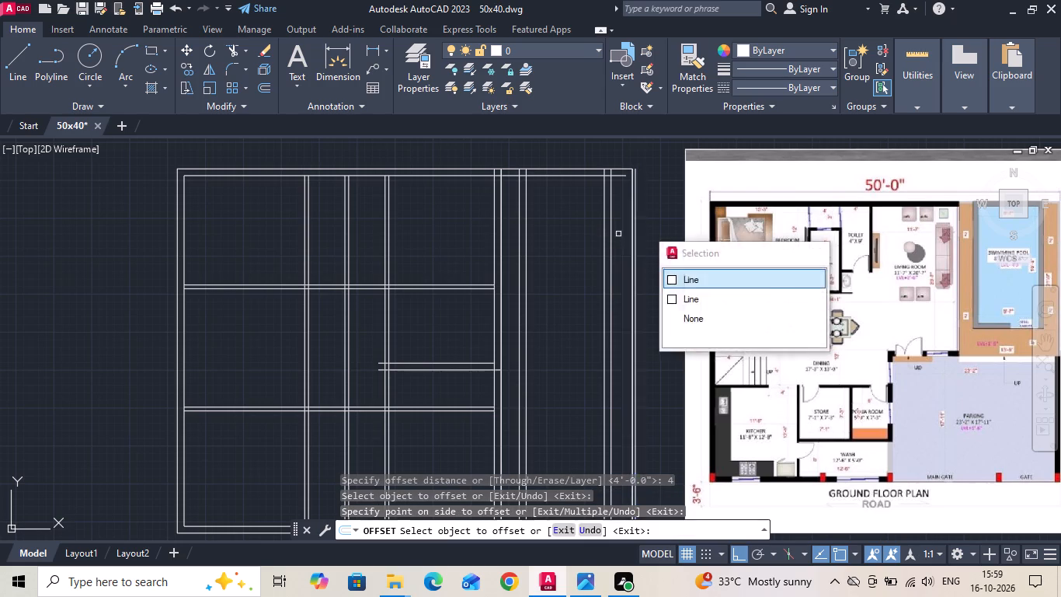
pyautogui.scroll(2, 643, 169)
pyautogui.click(613, 212)
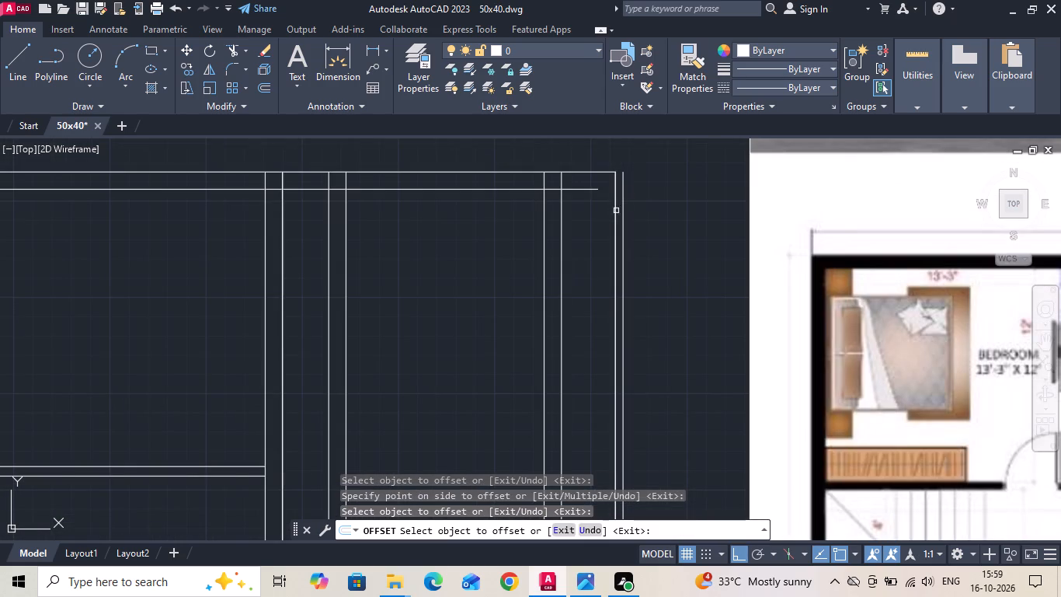
pyautogui.moveTo(615, 208); pyautogui.dragTo(604, 220)
pyautogui.click(582, 235)
pyautogui.press('Escape')
# Delete the stray offset line outside the right boundary and the duplicate line overlapping the boundary itself.
pyautogui.click(615, 210)
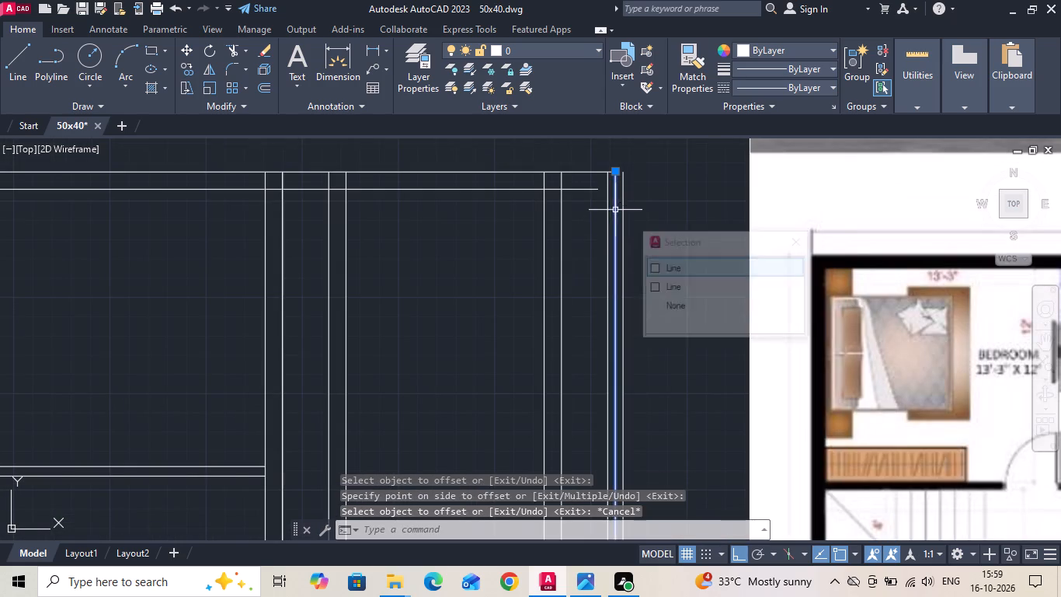
pyautogui.click(624, 201)
pyautogui.press('Delete')
pyautogui.scroll(-2, 635, 344)
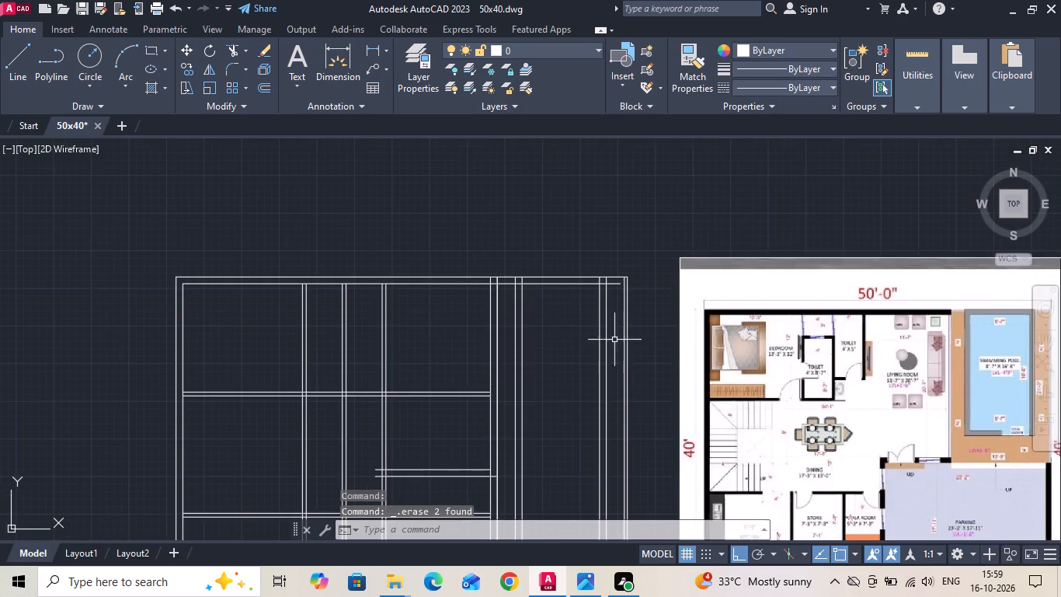
# Offset the top wall's inner line 2' downward, and offset the new line a further 5" to form the toilet's top wall.
pyautogui.moveTo(531, 309); pyautogui.dragTo(535, 279, button='middle')
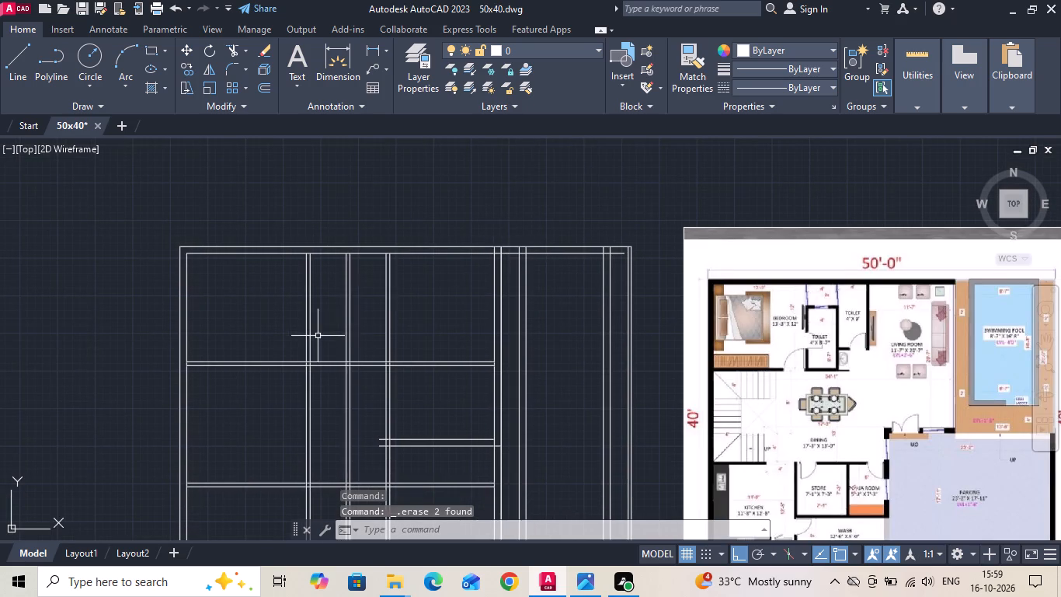
pyautogui.moveTo(310, 330); pyautogui.dragTo(328, 224, button='middle')
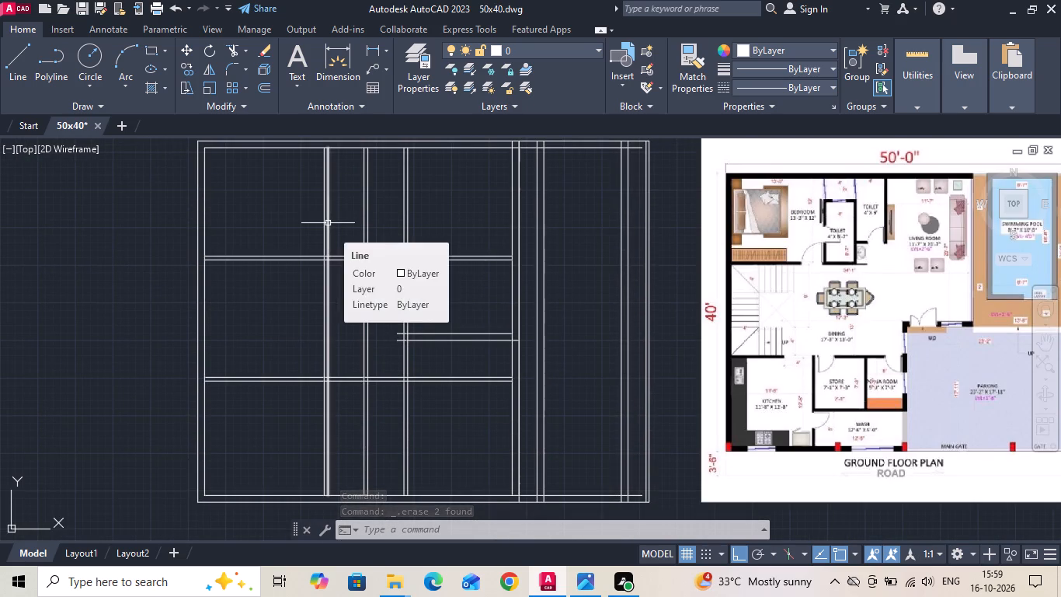
pyautogui.scroll(2, 865, 198)
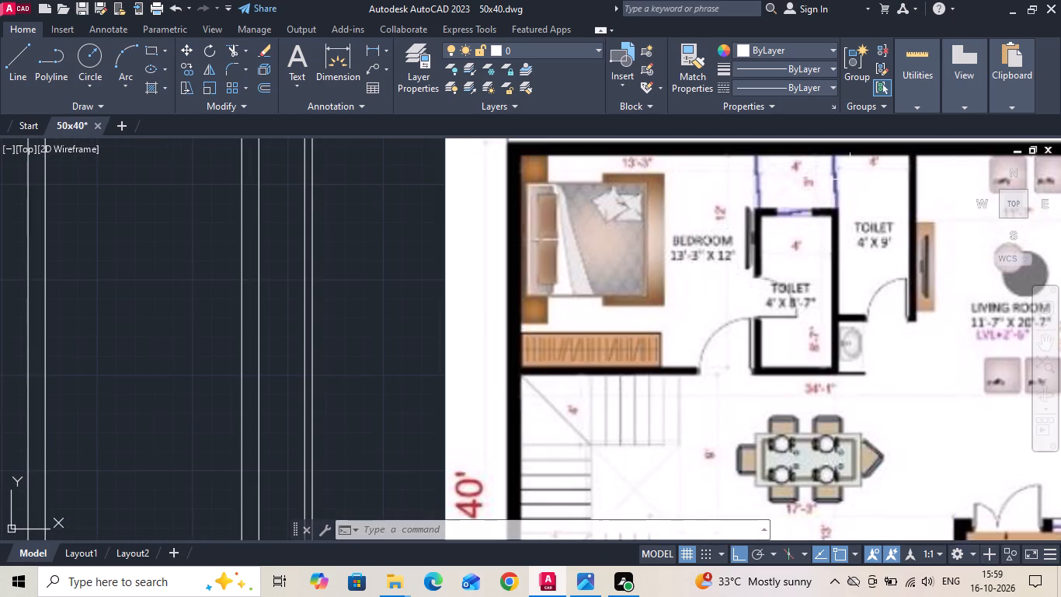
pyautogui.scroll(-2, 823, 302)
pyautogui.write('o')
pyautogui.press('space')
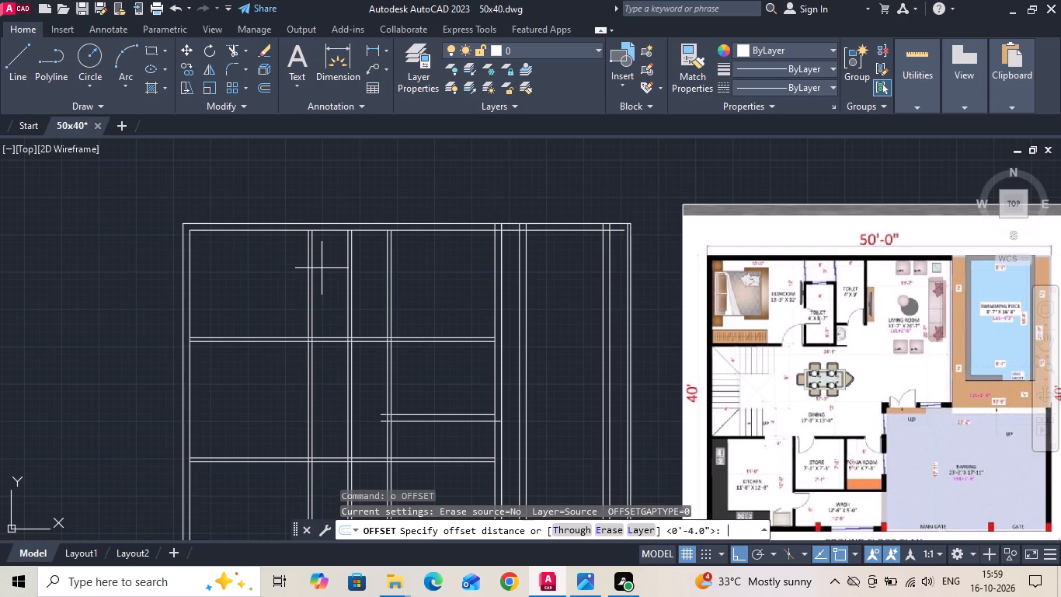
pyautogui.write("2'")
pyautogui.press('Return')
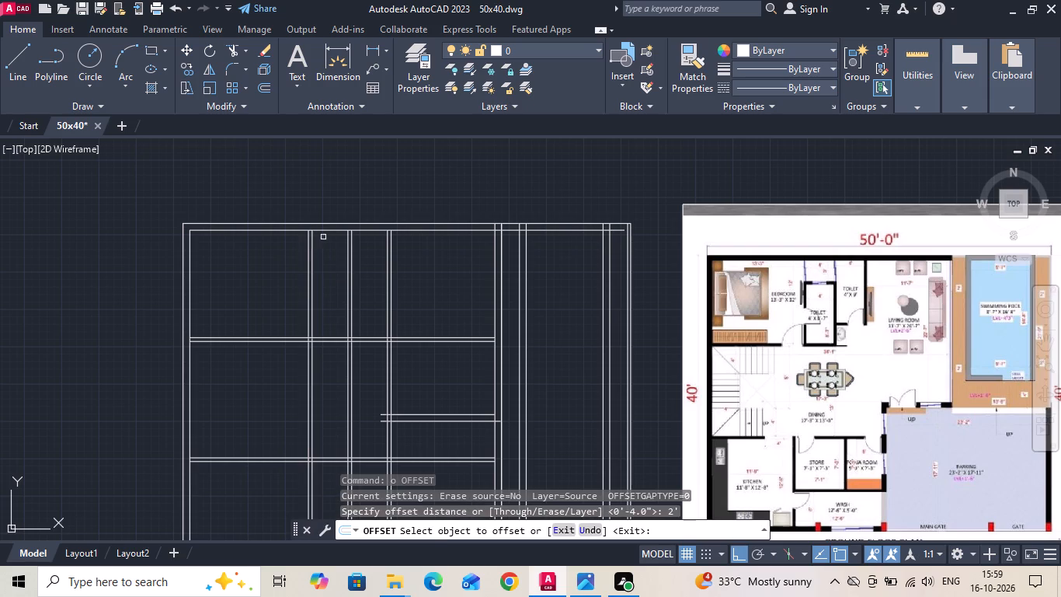
pyautogui.click(328, 229)
pyautogui.click(320, 271)
pyautogui.press('Escape')
pyautogui.write('o 5')
pyautogui.press('space')
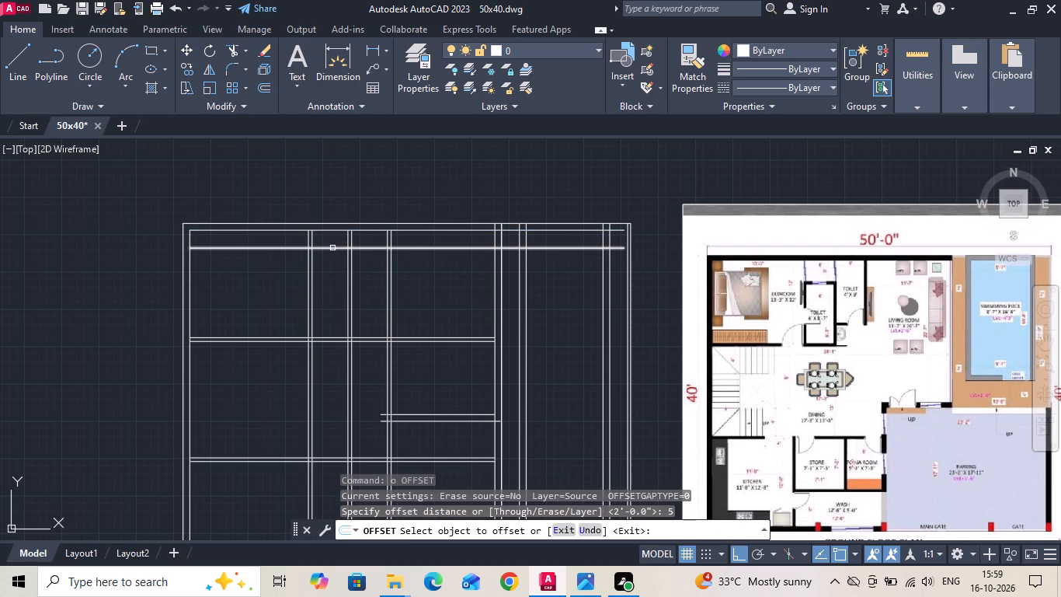
pyautogui.click(332, 248)
pyautogui.click(325, 283)
pyautogui.press('Escape')
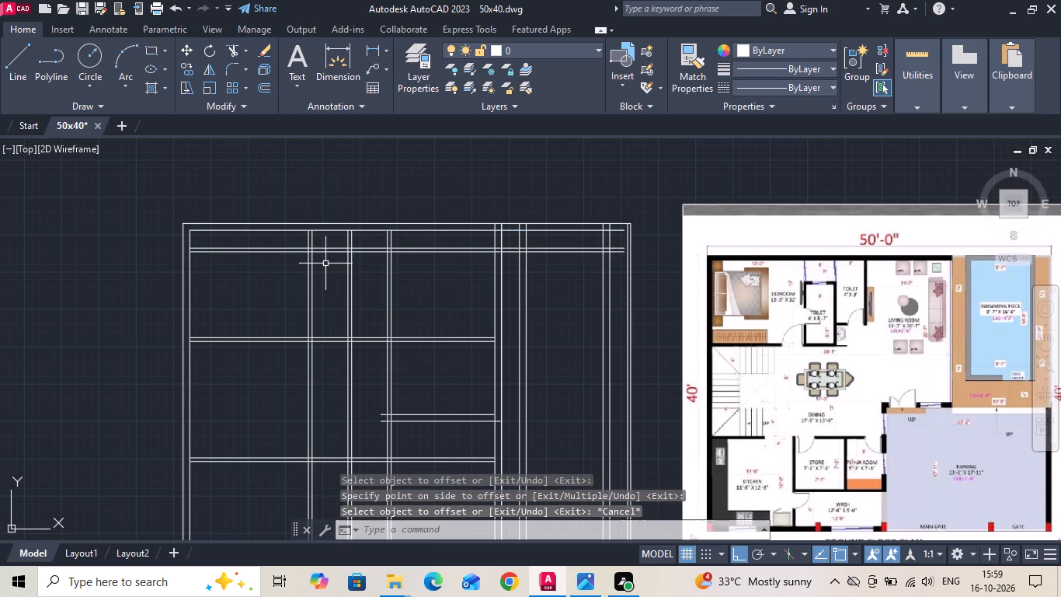
# Trim the new wall pair to the bay above the first toilet and delete its leftover lines across the living room and pool.
pyautogui.write('tr')
pyautogui.press('space')
pyautogui.press('space')
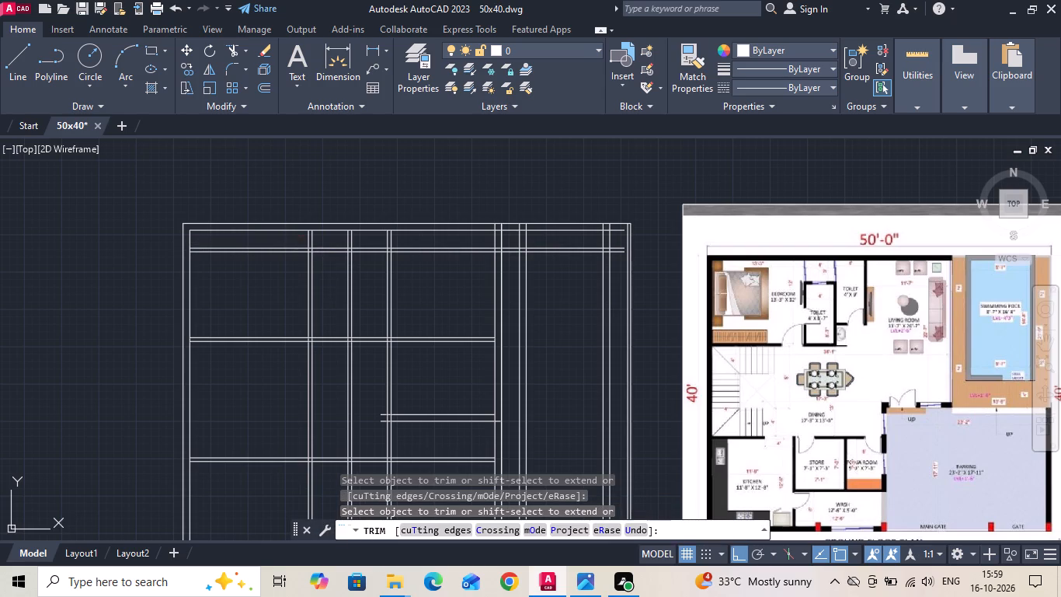
pyautogui.click(294, 244)
pyautogui.click(284, 271)
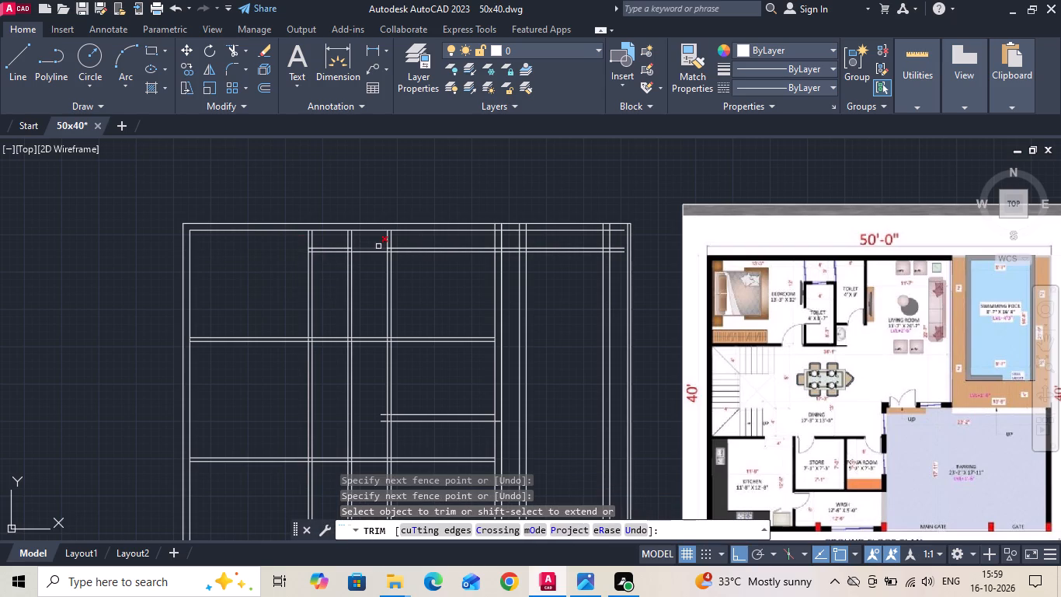
pyautogui.moveTo(380, 246); pyautogui.dragTo(380, 255)
pyautogui.click(374, 253)
pyautogui.press('Escape')
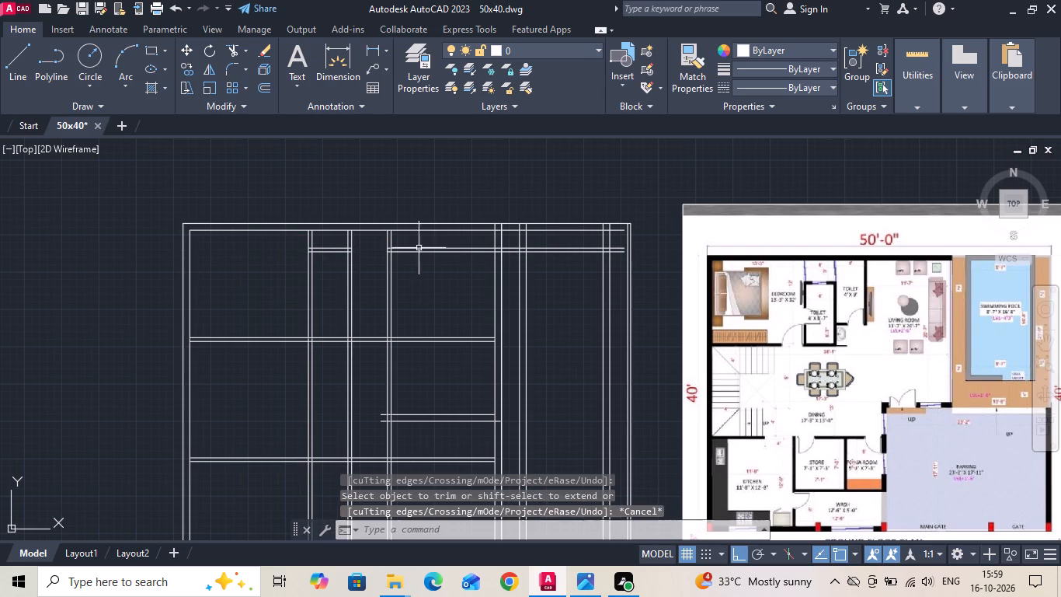
pyautogui.moveTo(459, 243); pyautogui.dragTo(458, 251)
pyautogui.click(449, 275)
pyautogui.press('Delete')
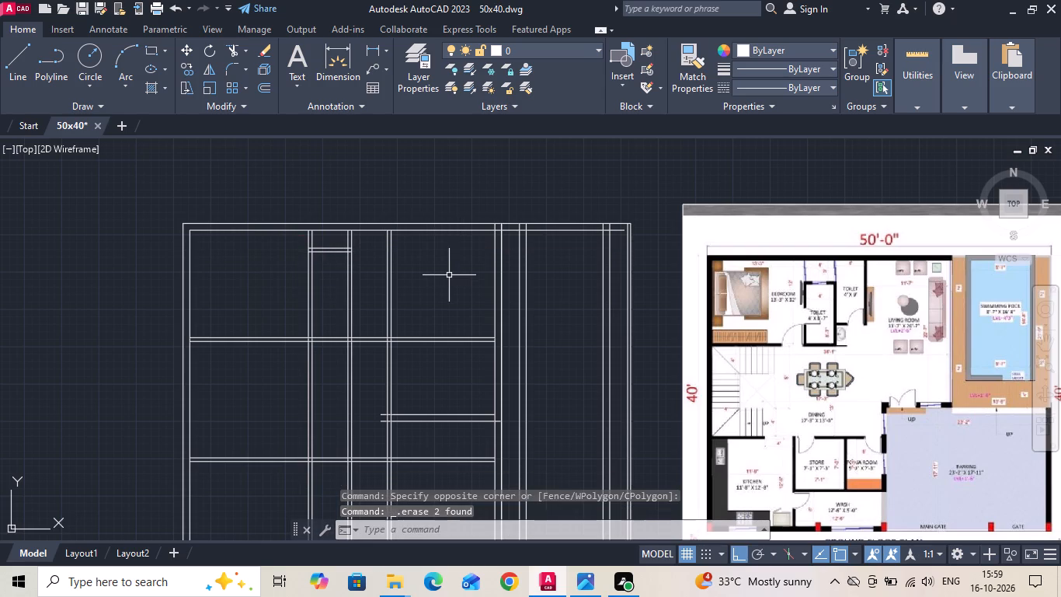
# Trim the top wall's inner line to the pool's inner width and remove the pool's inner wall stubs above it, forming clean corners.
pyautogui.write('tr')
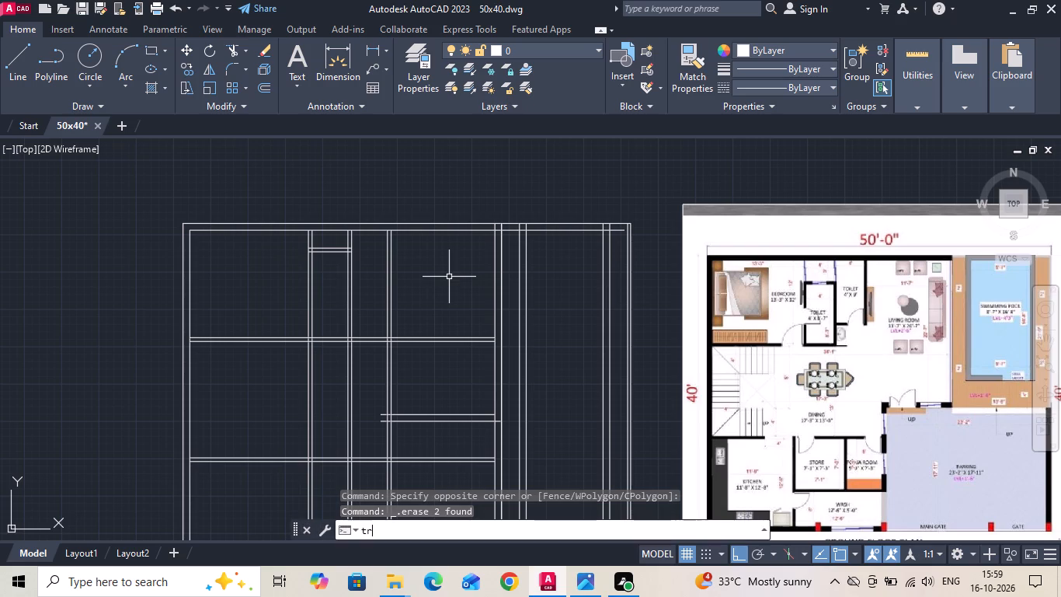
pyautogui.press('space')
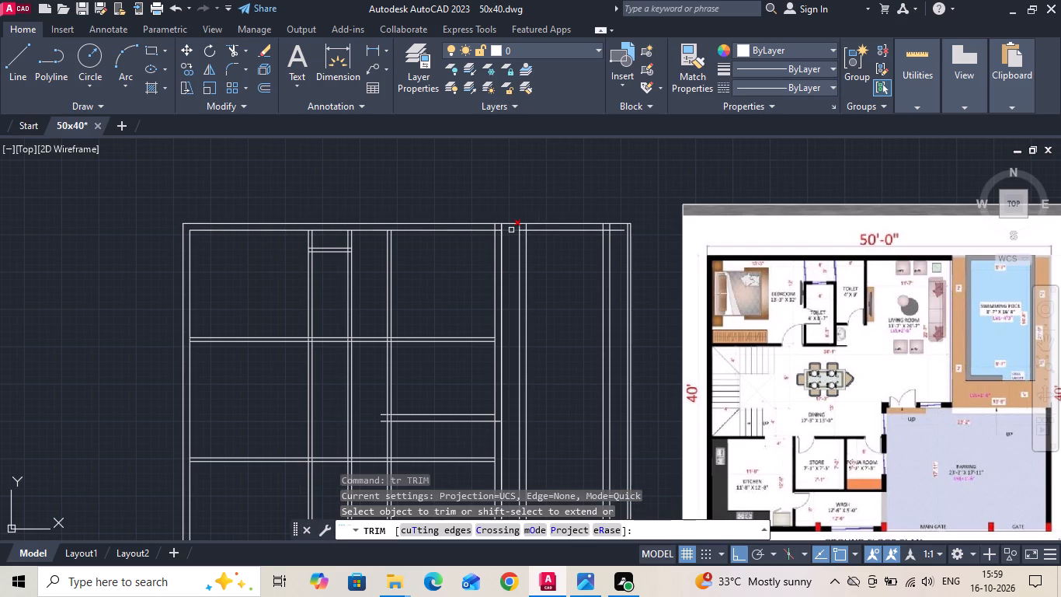
pyautogui.click(511, 230)
pyautogui.scroll(3, 511, 230)
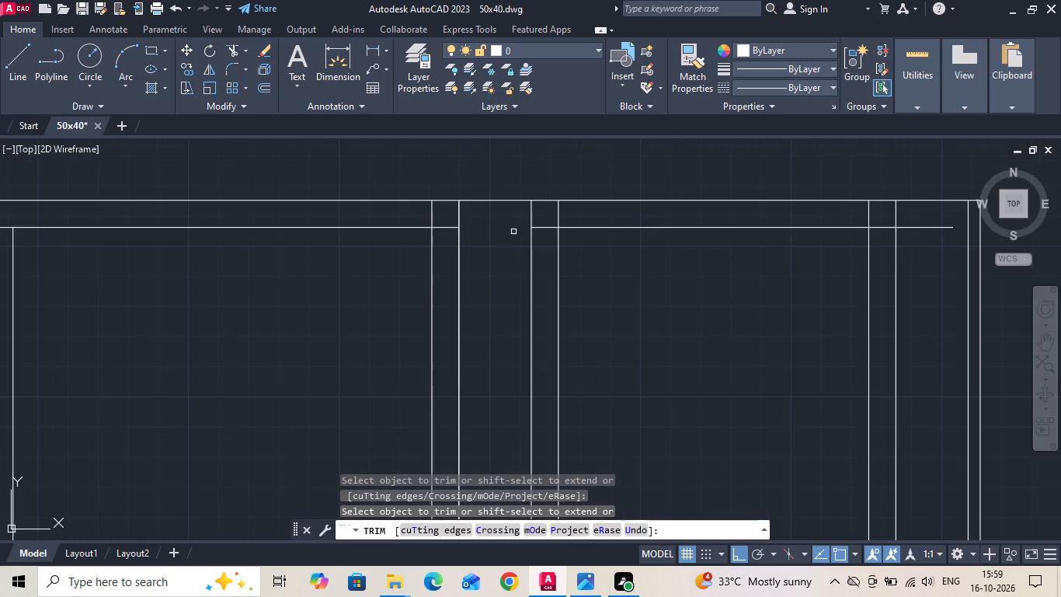
pyautogui.click(537, 228)
pyautogui.click(546, 218)
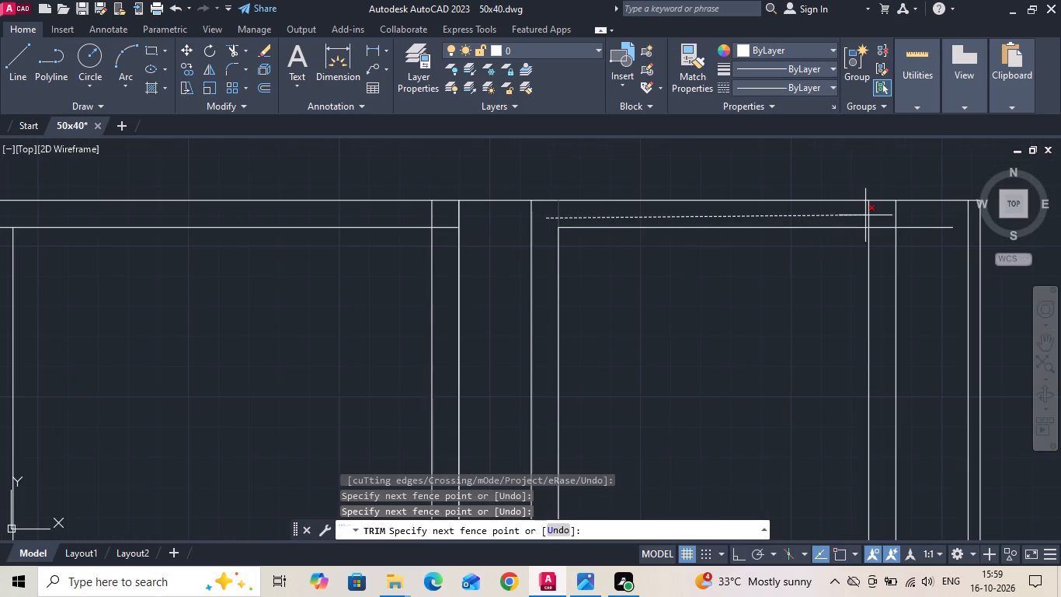
pyautogui.click(872, 216)
pyautogui.click(877, 226)
pyautogui.click(929, 228)
pyautogui.scroll(-3, 365, 324)
pyautogui.press('Escape')
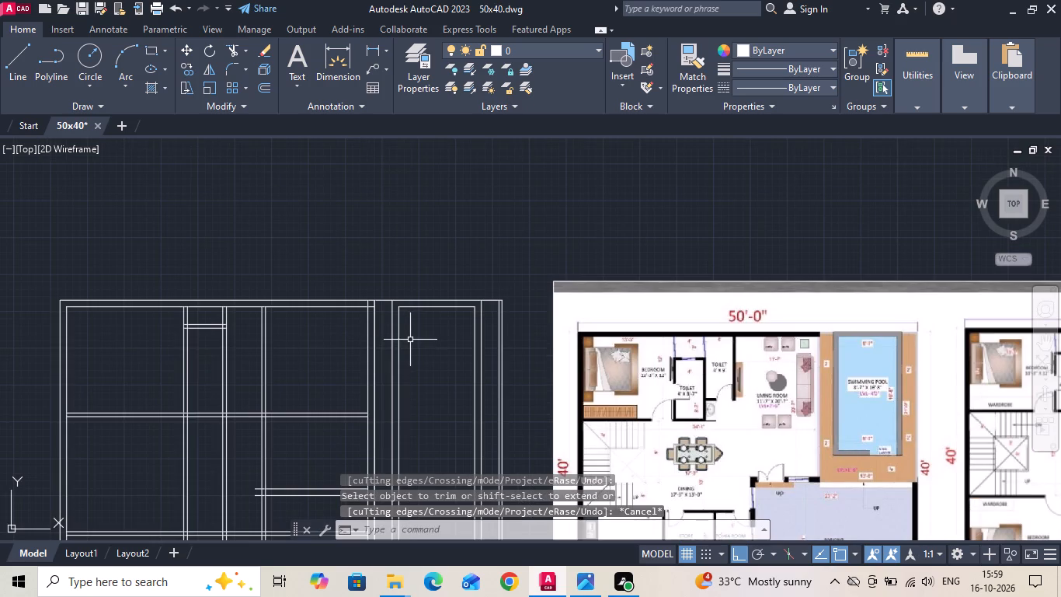
# Offset the outer top wall line 4" downward.
pyautogui.write('o 4')
pyautogui.press('space')
pyautogui.scroll(2, 412, 323)
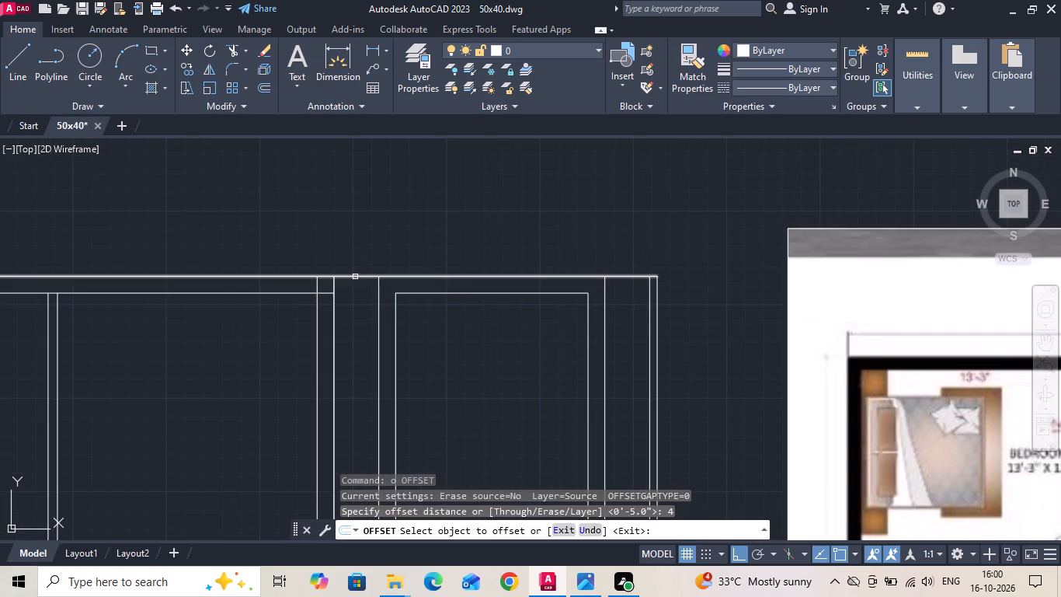
pyautogui.click(355, 276)
pyautogui.click(351, 298)
pyautogui.press('Escape')
# Trim the 4" top offset line to the strips on either side of the pool and delete its leftover piece above the rooms.
pyautogui.write('tr')
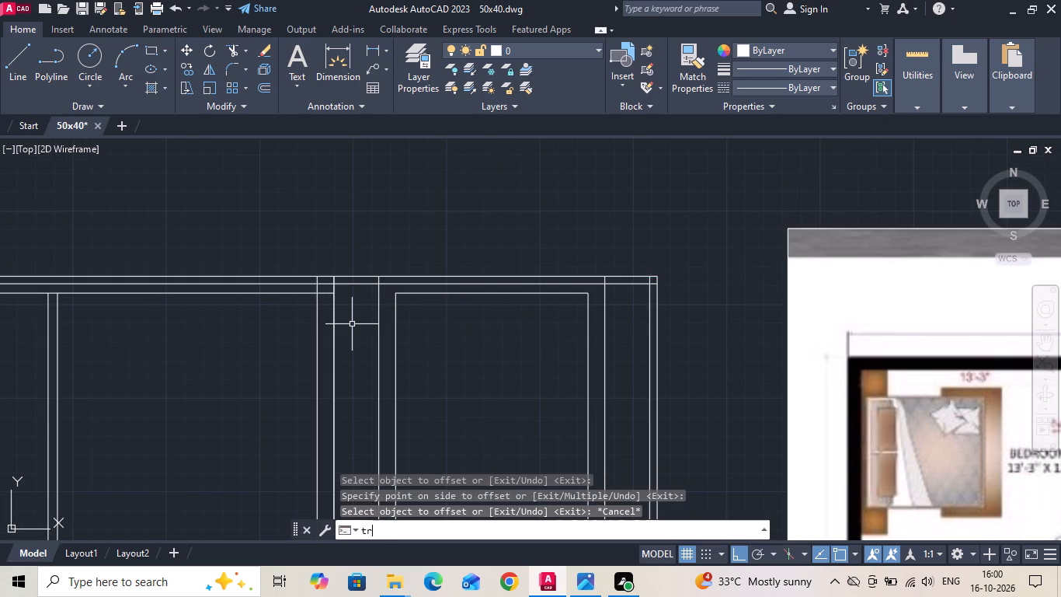
pyautogui.press('space')
pyautogui.press('space')
pyautogui.click(322, 285)
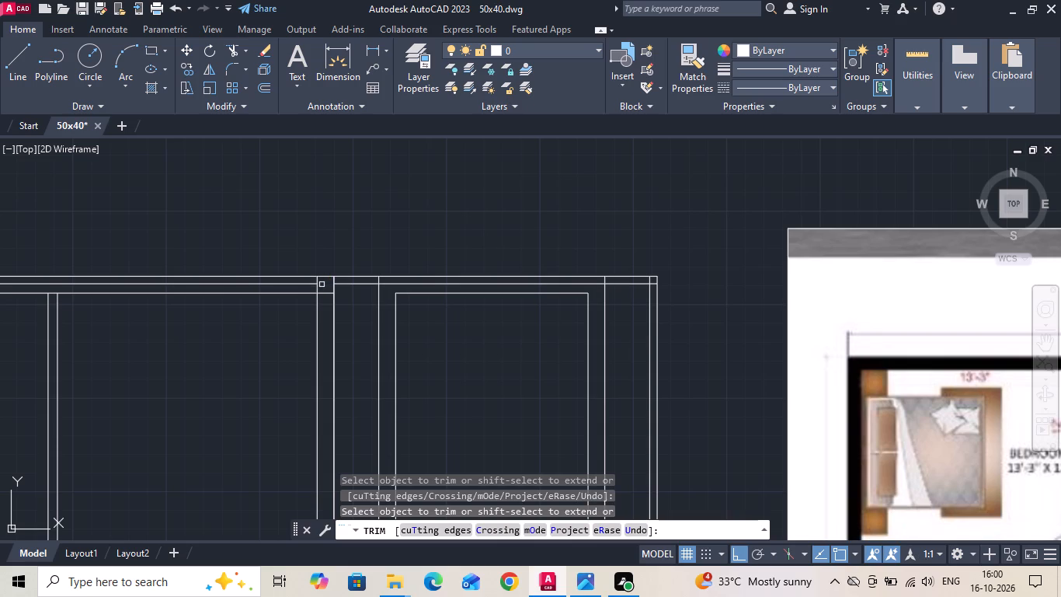
pyautogui.scroll(1, 651, 285)
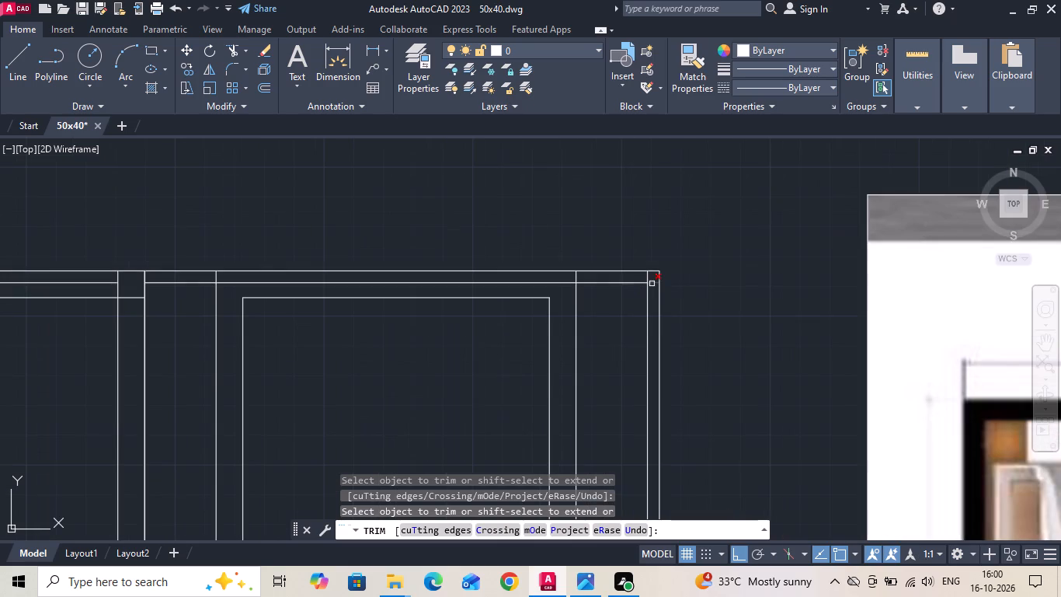
pyautogui.click(653, 284)
pyautogui.click(649, 277)
pyautogui.click(564, 285)
pyautogui.press('Escape')
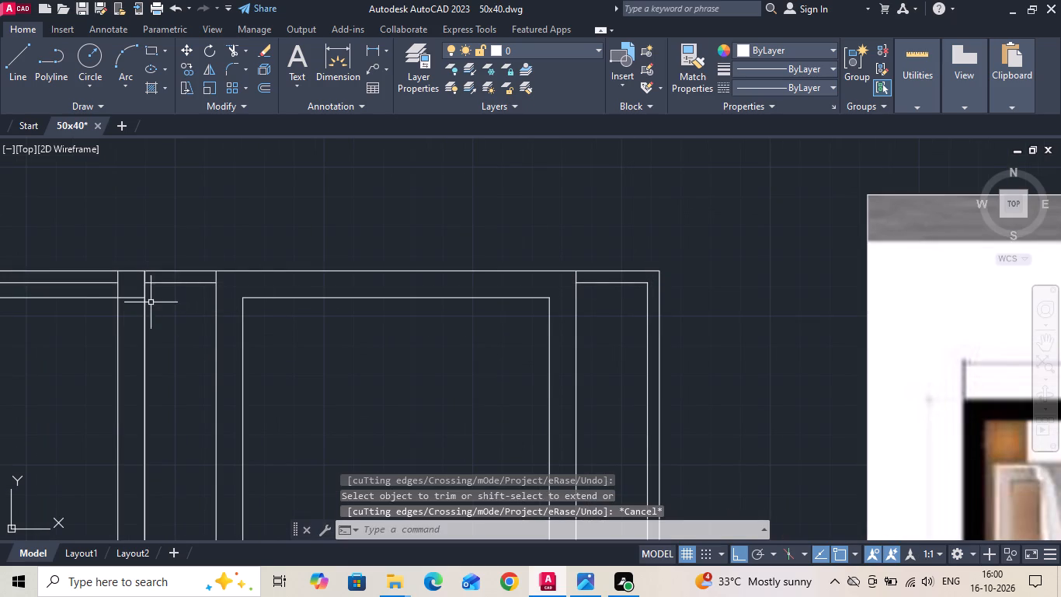
pyautogui.scroll(-2, 489, 323)
pyautogui.scroll(1, 334, 325)
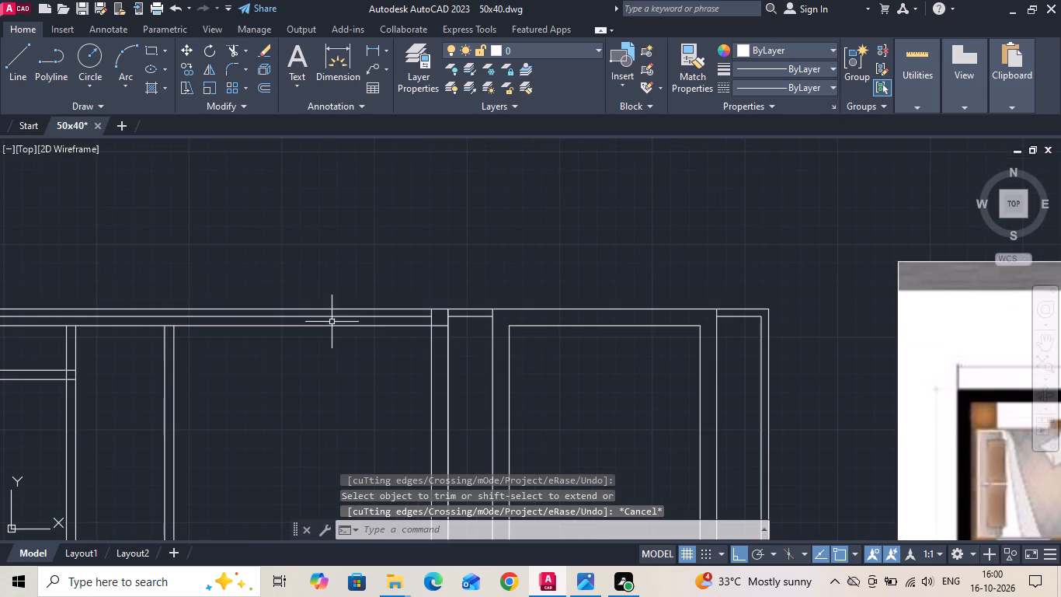
pyautogui.click(331, 317)
pyautogui.press('Delete')
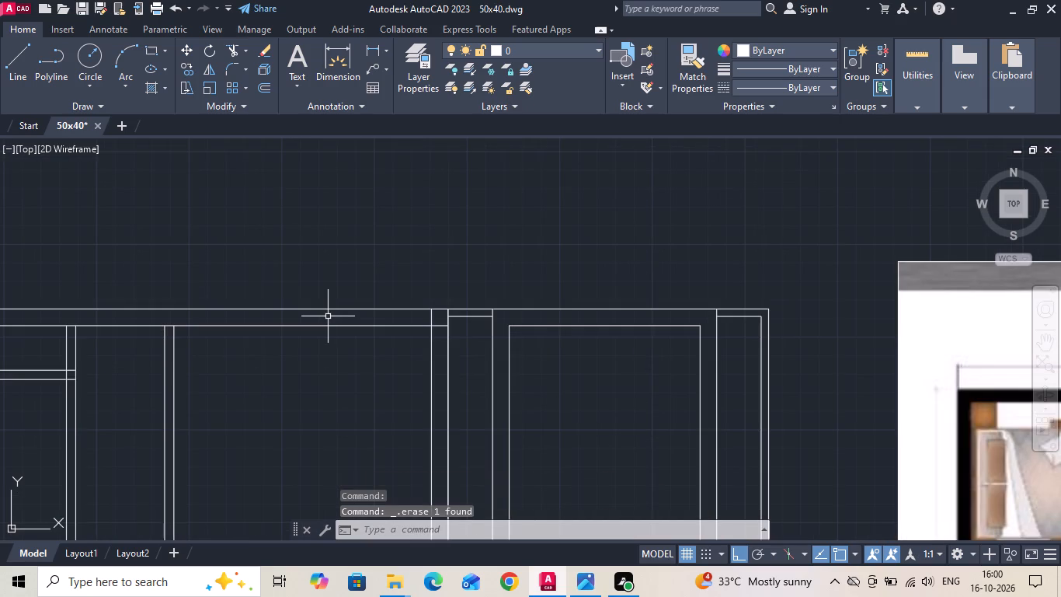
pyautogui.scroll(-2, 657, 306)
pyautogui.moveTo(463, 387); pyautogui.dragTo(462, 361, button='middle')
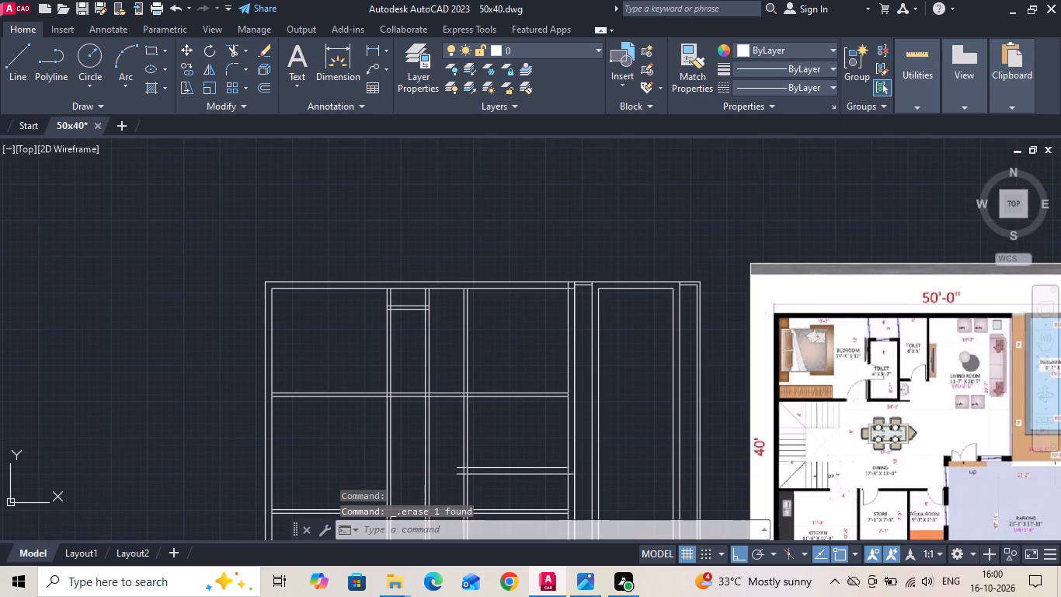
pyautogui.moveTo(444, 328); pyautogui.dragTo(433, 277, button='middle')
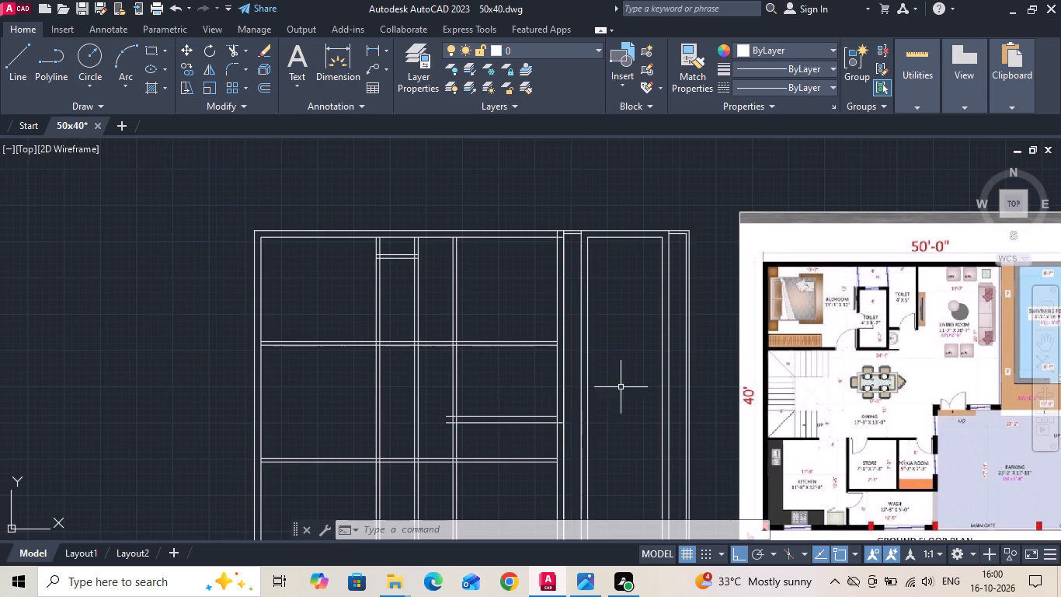
# Measure the first toilet's clear length from the wall pair above it down to the bedroom's lower wall.
pyautogui.scroll(2, 842, 328)
pyautogui.scroll(-2, 831, 345)
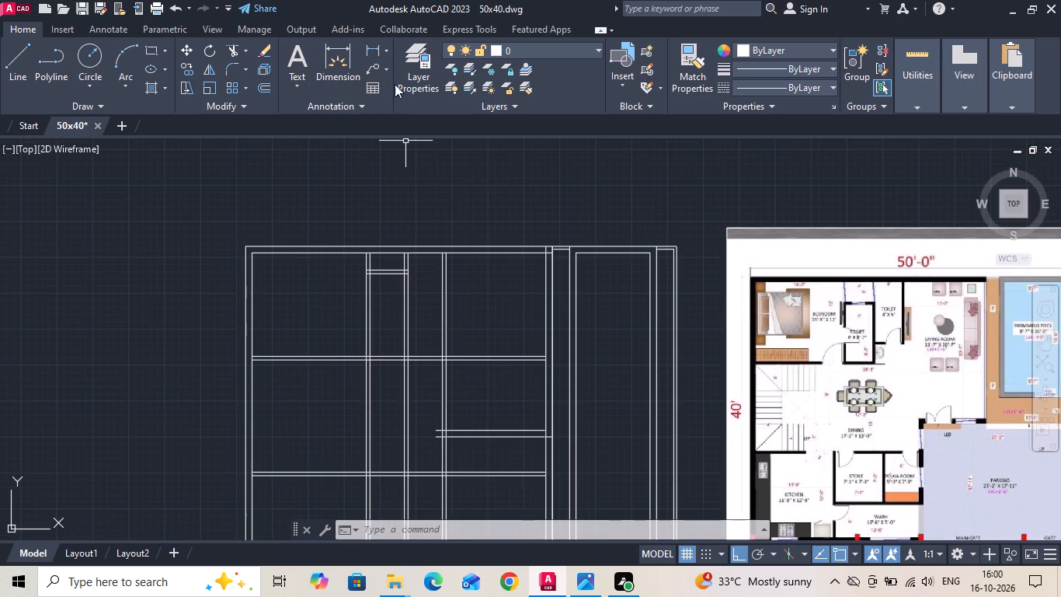
pyautogui.click(370, 53)
pyautogui.scroll(1, 372, 306)
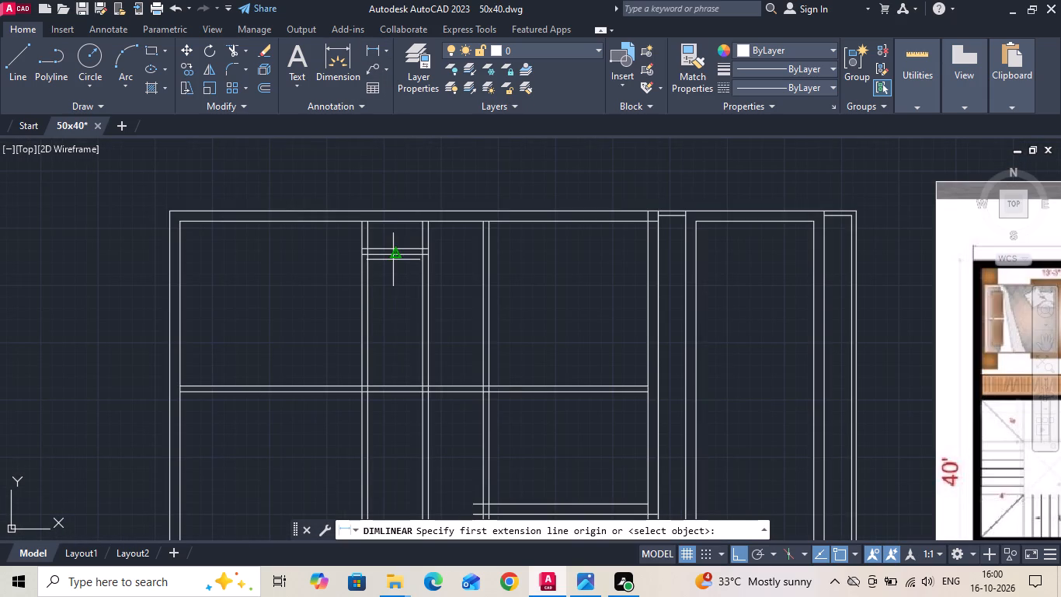
pyautogui.click(393, 260)
pyautogui.click(395, 386)
pyautogui.press('Escape')
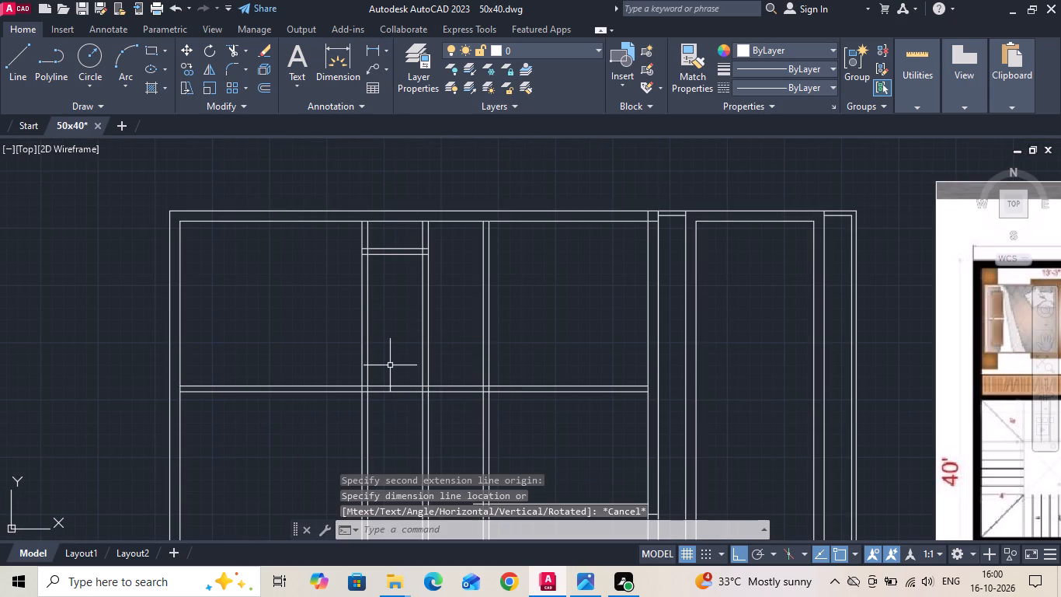
pyautogui.press('space')
pyautogui.click(388, 260)
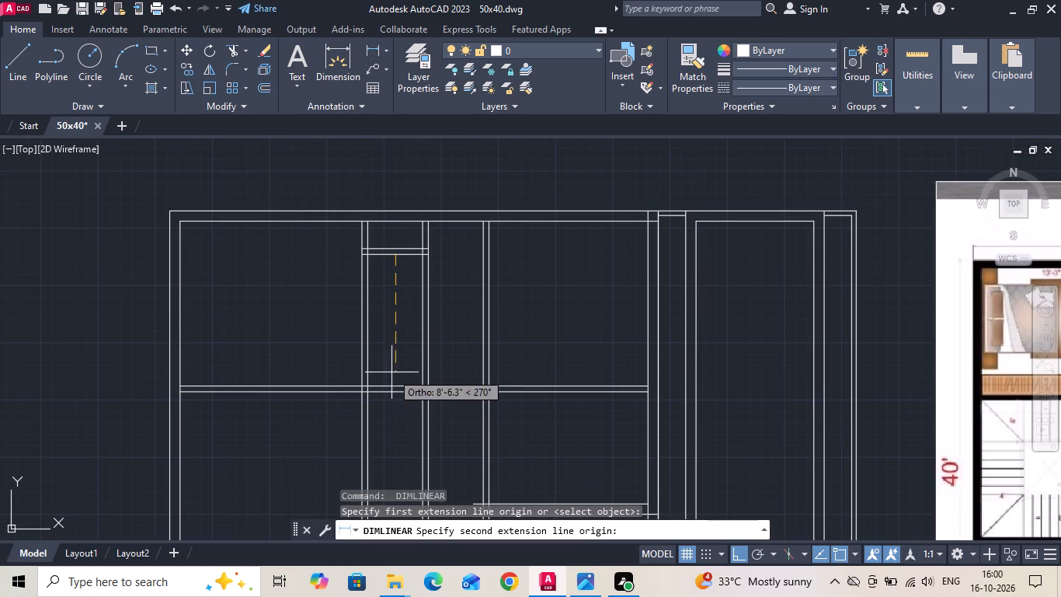
pyautogui.click(391, 385)
pyautogui.scroll(2, 393, 347)
pyautogui.press('Escape')
pyautogui.scroll(-2, 393, 347)
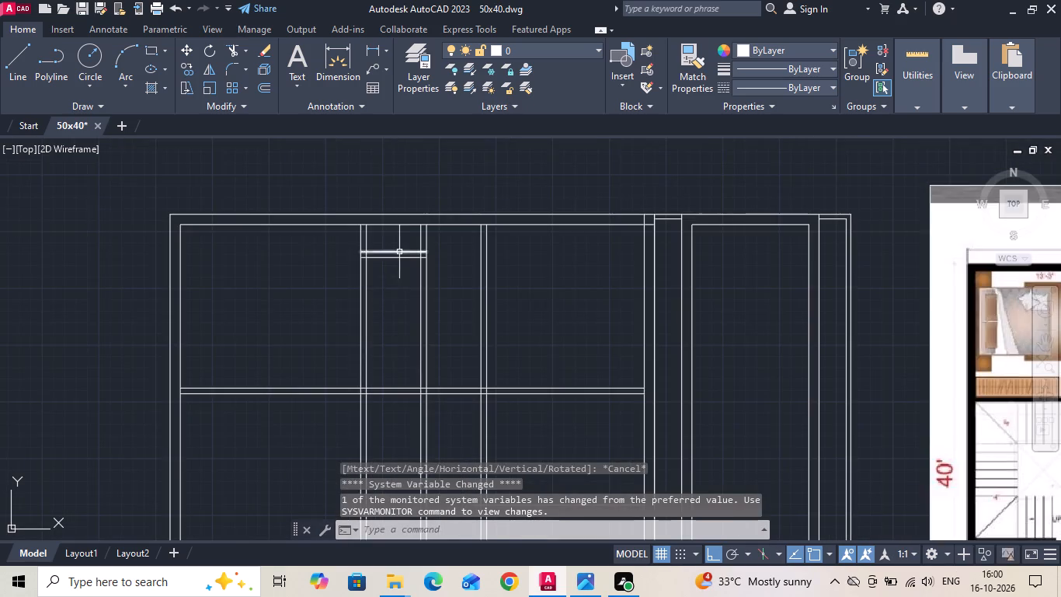
# Move the short wall pair above the first toilet 12" downward.
pyautogui.scroll(1, 400, 246)
pyautogui.moveTo(402, 236); pyautogui.dragTo(393, 278)
pyautogui.click(389, 287)
pyautogui.rightClick(389, 288)
pyautogui.click(393, 305)
pyautogui.moveTo(391, 340); pyautogui.dragTo(388, 362)
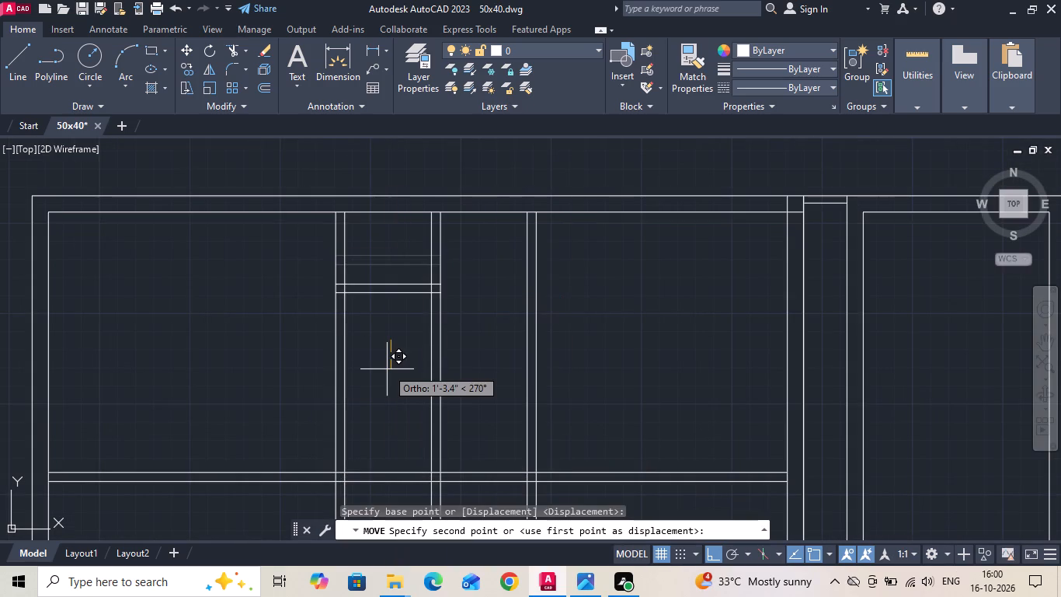
pyautogui.write('12')
pyautogui.press('space')
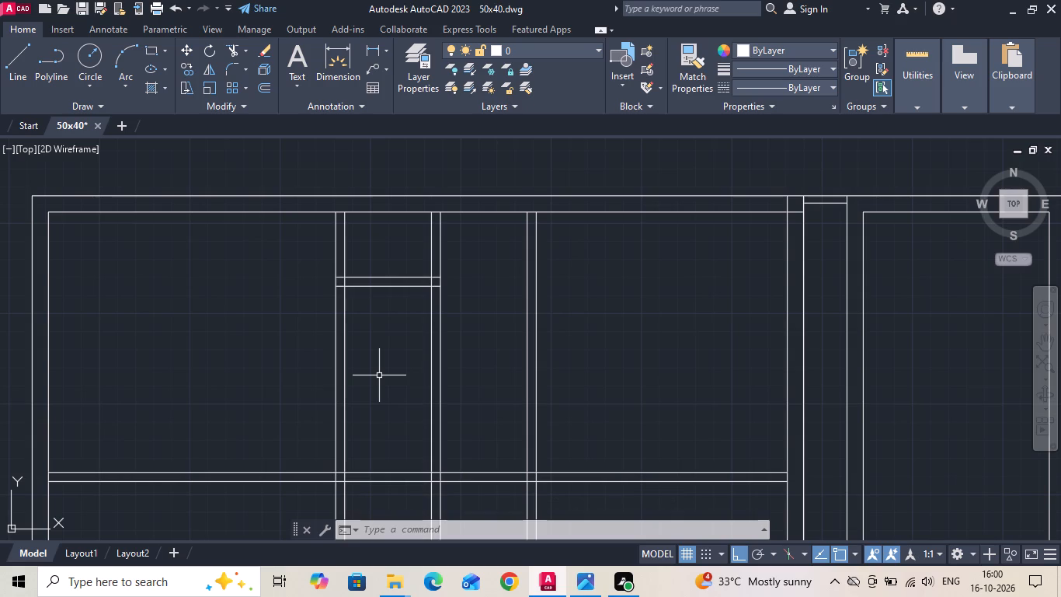
pyautogui.scroll(-2, 358, 370)
pyautogui.press('Escape')
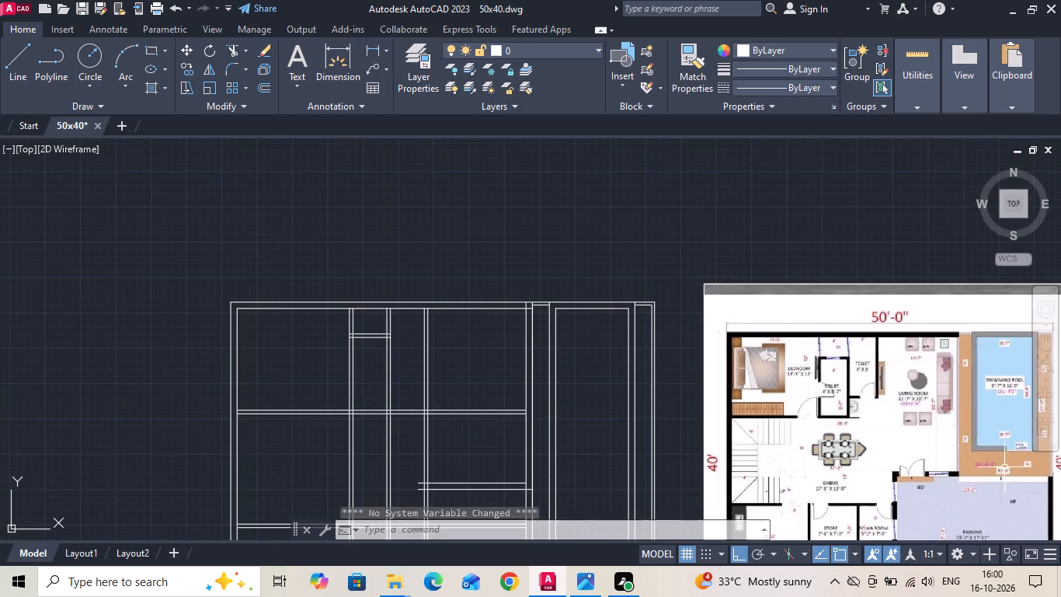
# Offset the top wall's inner line 9' downward to set the second toilet's length.
pyautogui.scroll(2, 880, 369)
pyautogui.write('o 9')
pyautogui.press("'")
pyautogui.press('space')
pyautogui.scroll(-1, 769, 396)
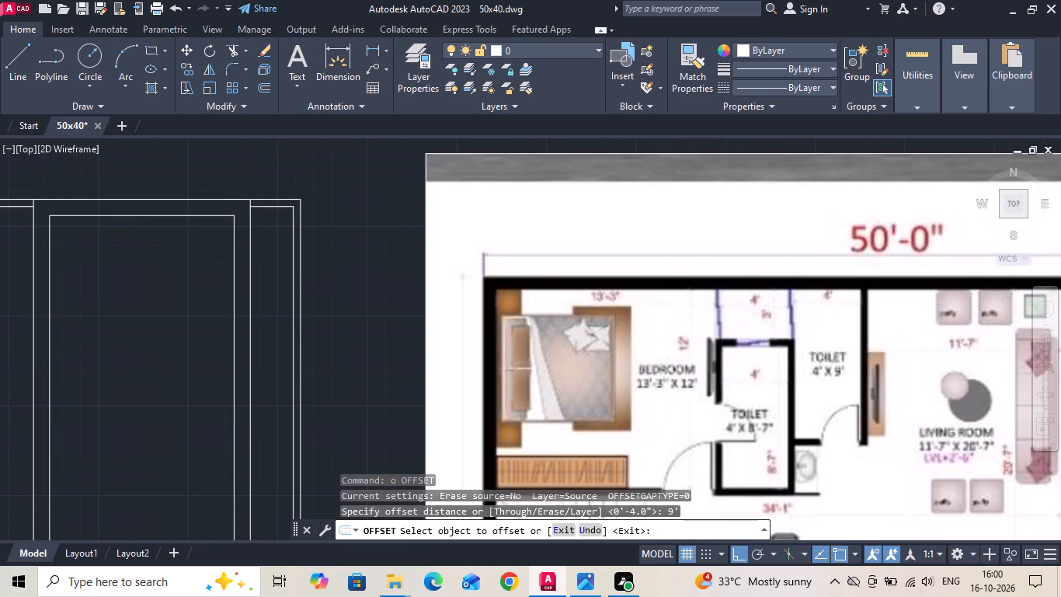
pyautogui.scroll(-1, 590, 418)
pyautogui.moveTo(544, 431); pyautogui.dragTo(649, 397, button='middle')
pyautogui.scroll(1, 419, 365)
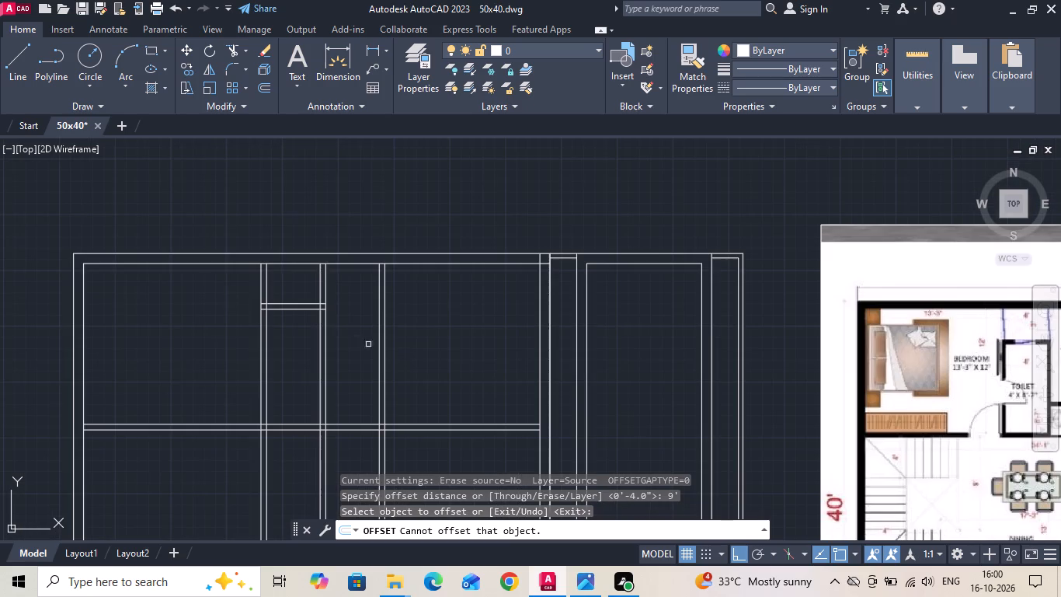
pyautogui.click(353, 264)
pyautogui.click(343, 340)
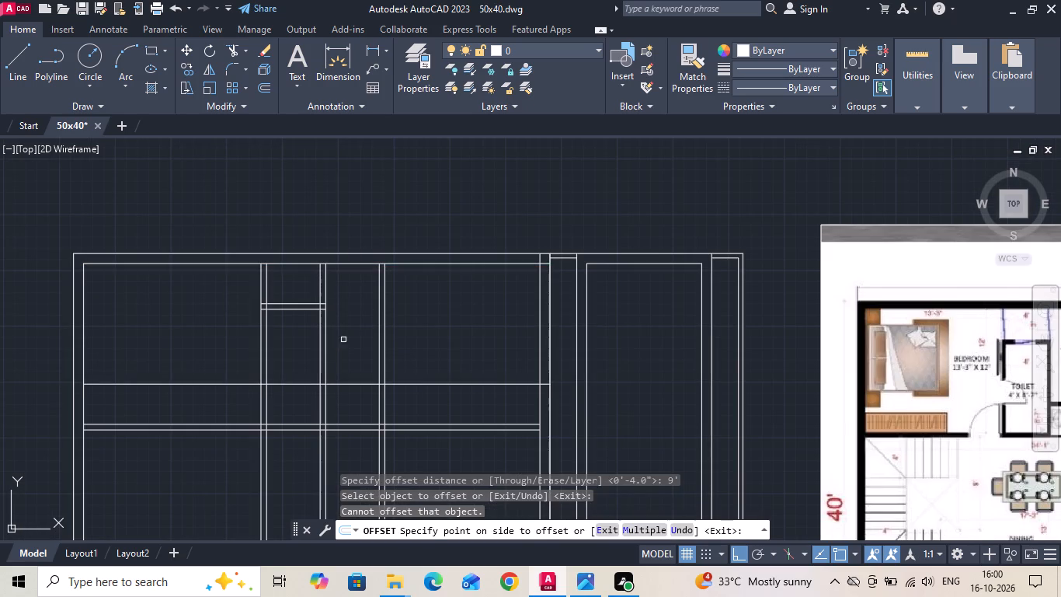
pyautogui.scroll(-1, 331, 382)
pyautogui.press('Escape')
# Offset the new 9' line 5" downward to give the second toilet's lower wall its thickness.
pyautogui.write('o 5')
pyautogui.press('space')
pyautogui.scroll(1, 329, 392)
pyautogui.click(342, 379)
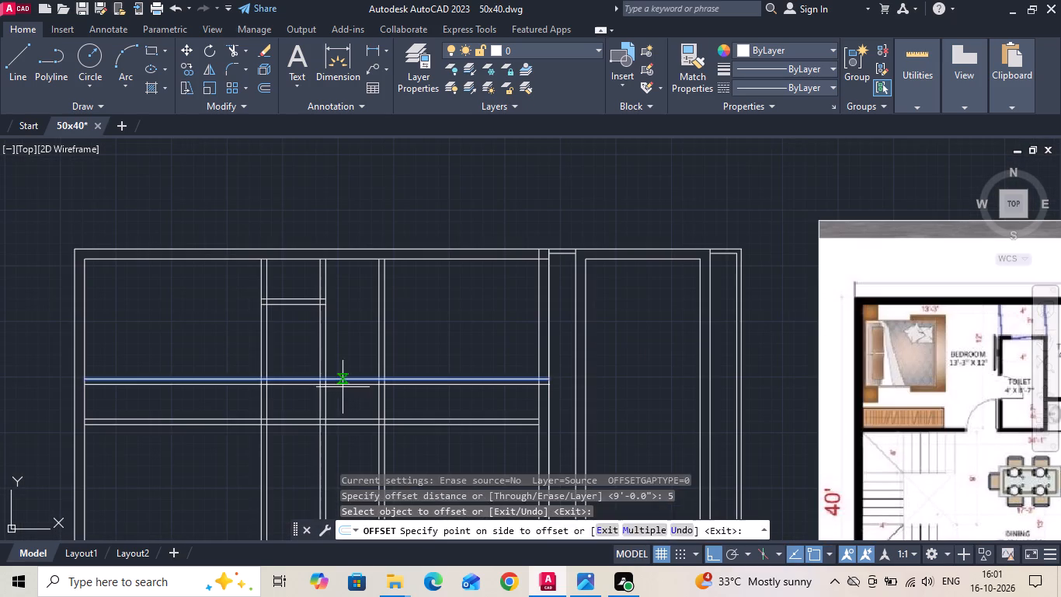
pyautogui.click(339, 400)
pyautogui.press('Escape')
# Trim the new wall pair out of the living room and first toilet, and delete its leftover lines across the bedroom.
pyautogui.press('t')
pyautogui.press('r')
pyautogui.press('space')
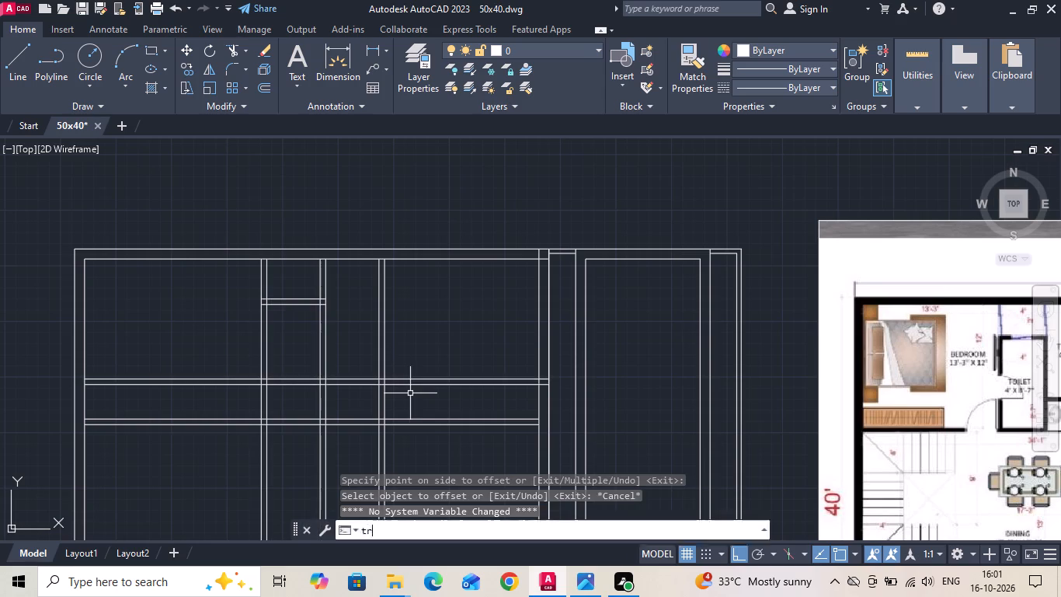
pyautogui.press('space')
pyautogui.moveTo(413, 400); pyautogui.dragTo(414, 387)
pyautogui.click(416, 367)
pyautogui.moveTo(289, 401); pyautogui.dragTo(290, 389)
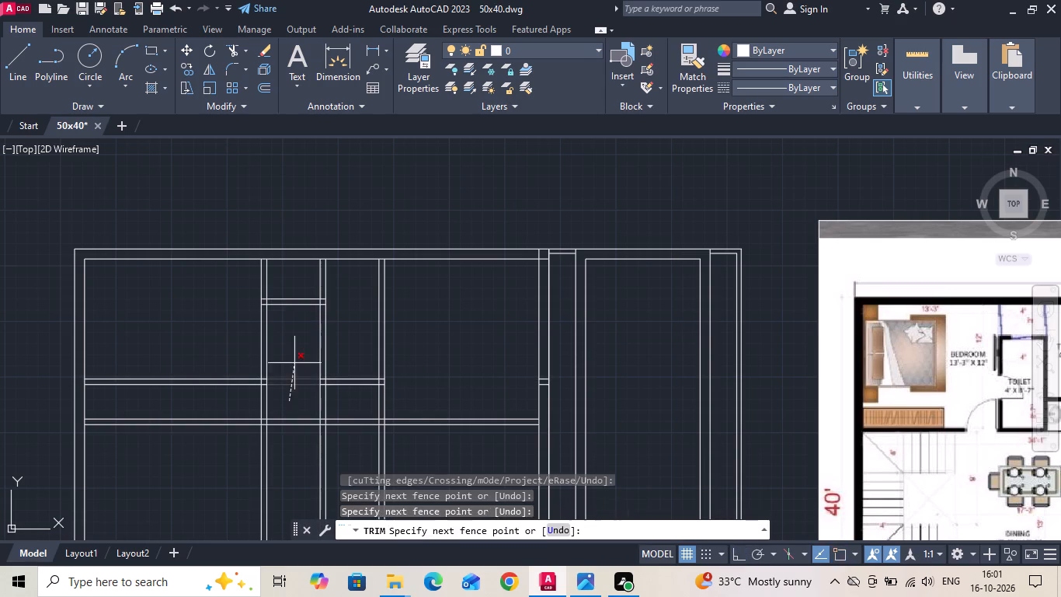
pyautogui.click(294, 361)
pyautogui.press('Escape')
pyautogui.moveTo(235, 399); pyautogui.dragTo(231, 392)
pyautogui.click(227, 360)
pyautogui.press('Delete')
pyautogui.scroll(-1, 227, 359)
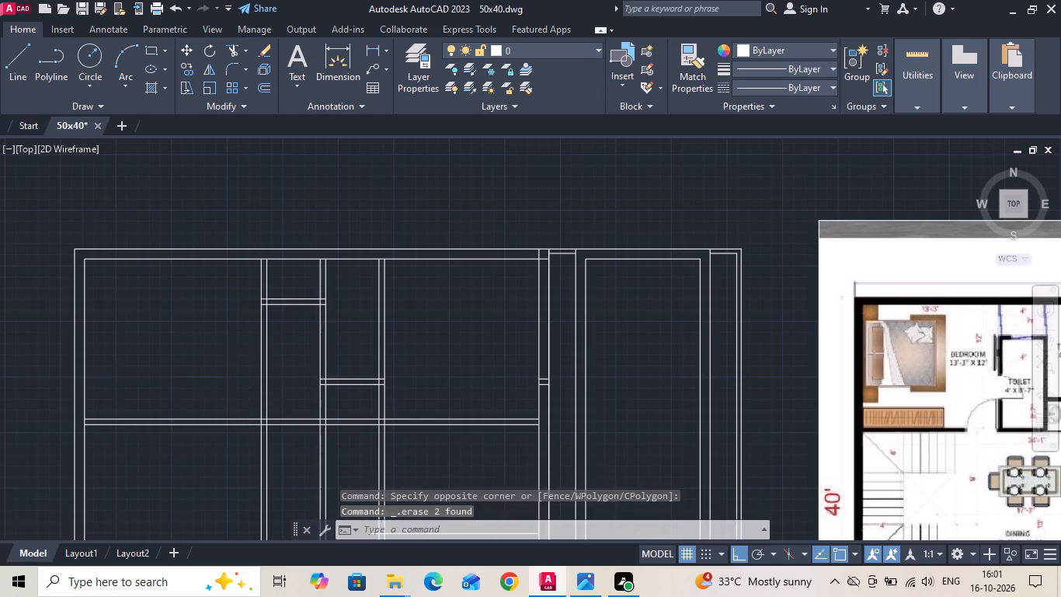
# Examine the reference plan's staircase, dining, kitchen, store and parking layout against the drawn walls.
pyautogui.moveTo(227, 392); pyautogui.dragTo(254, 370, button='middle')
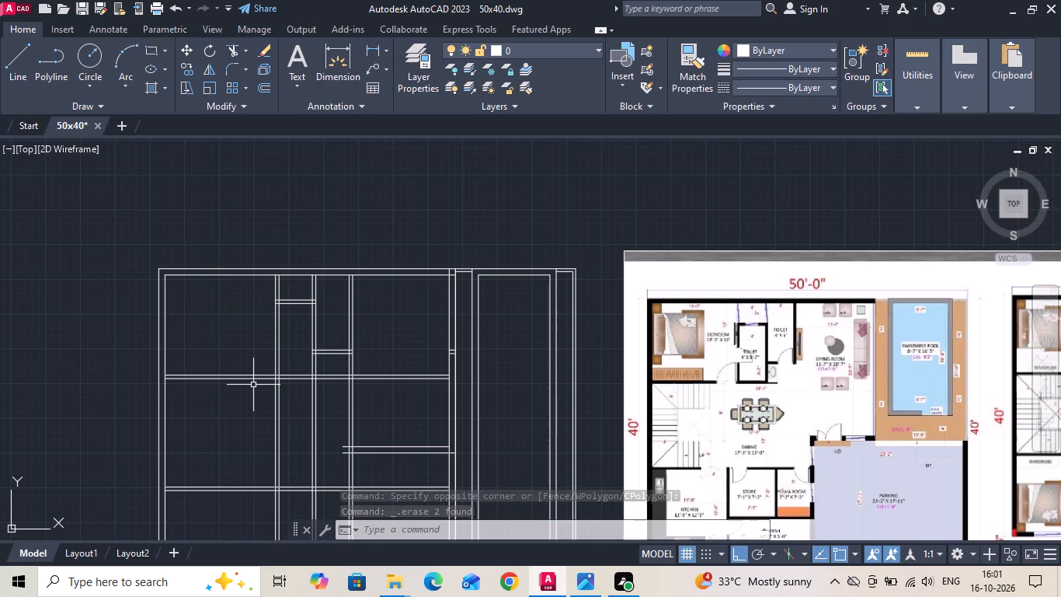
pyautogui.moveTo(235, 410); pyautogui.dragTo(273, 336, button='middle')
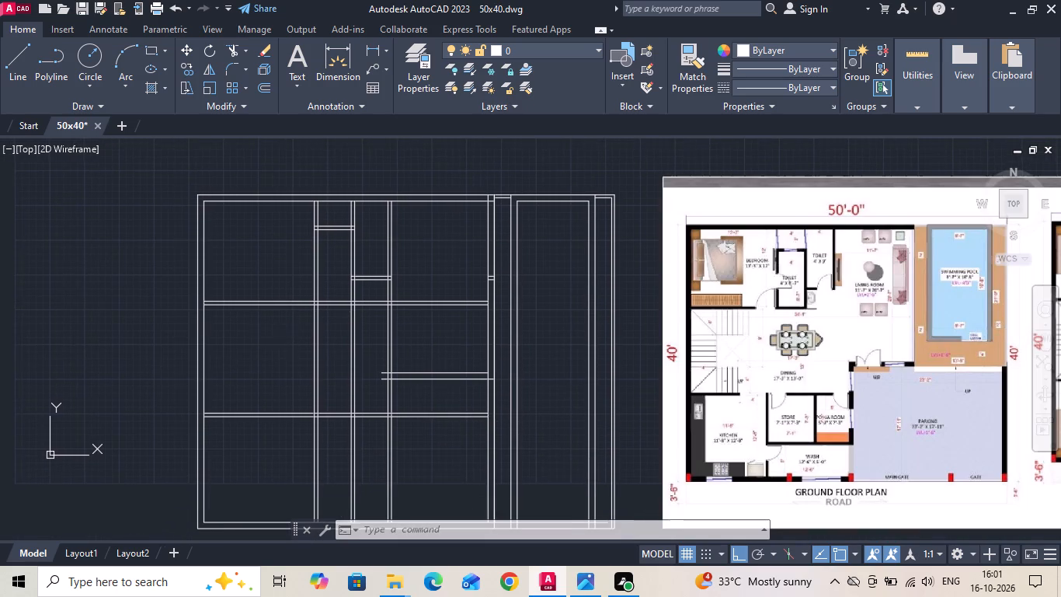
pyautogui.press('Escape')
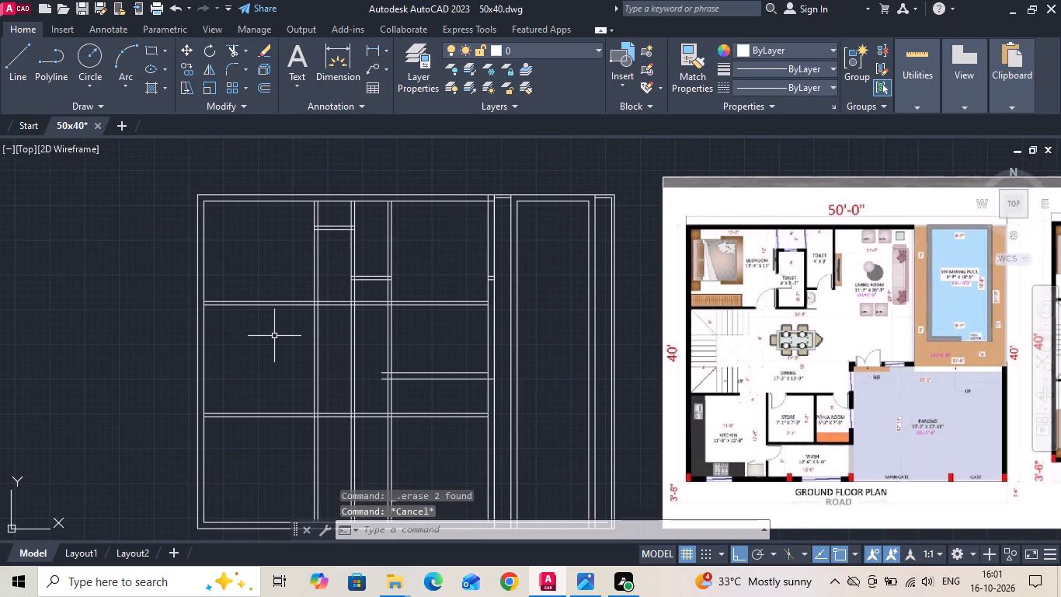
pyautogui.scroll(2, 795, 463)
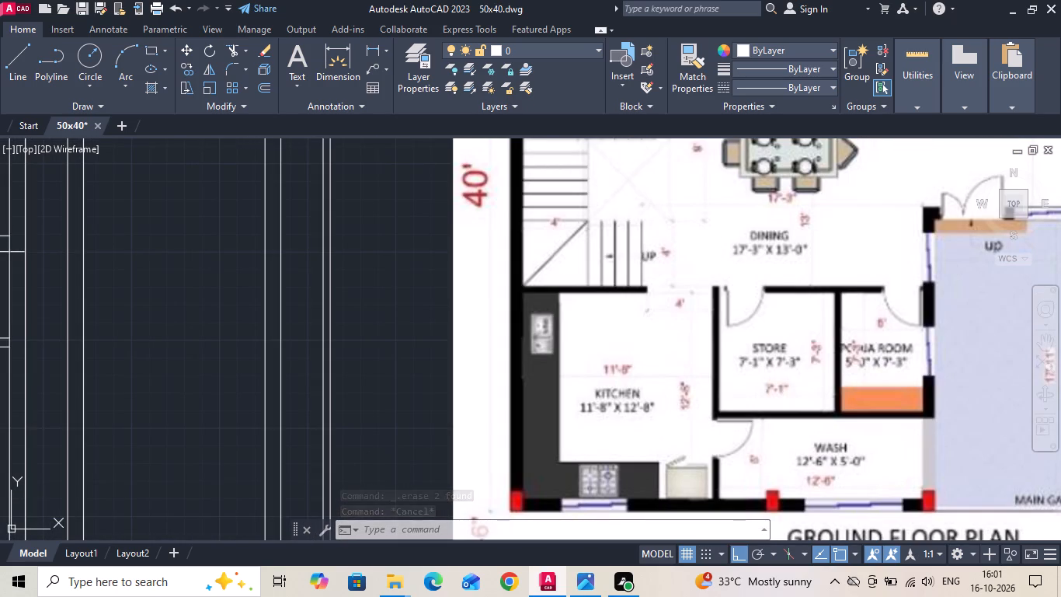
pyautogui.moveTo(673, 240); pyautogui.dragTo(658, 347, button='middle')
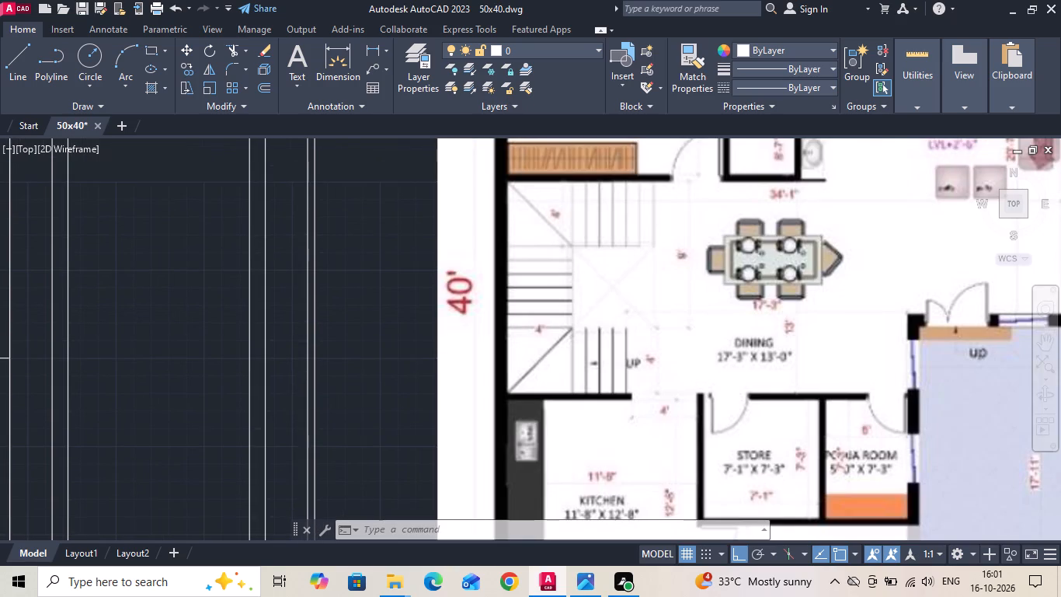
pyautogui.scroll(-1, 518, 352)
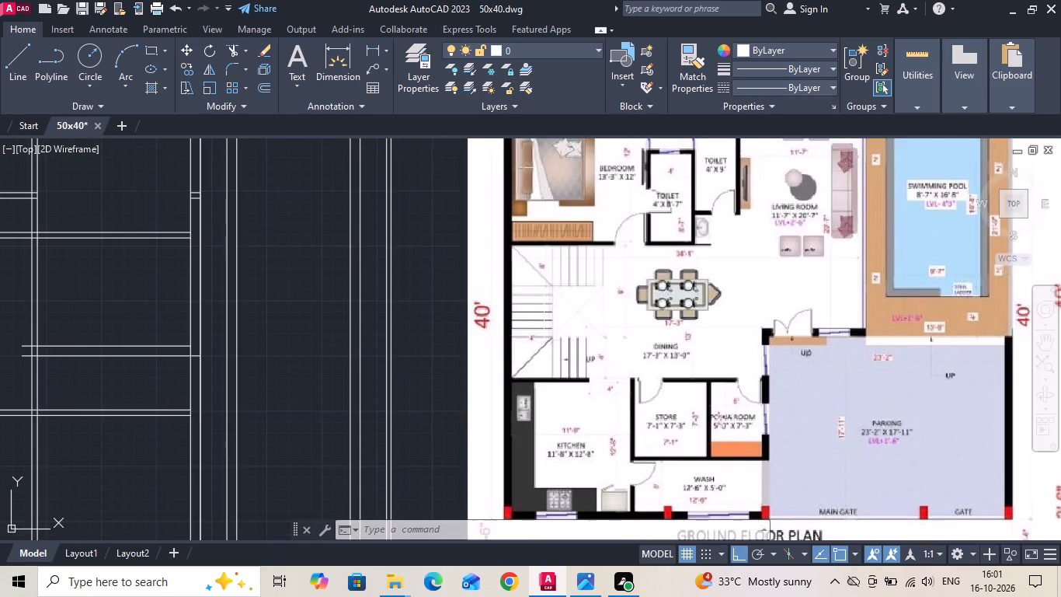
pyautogui.moveTo(544, 332); pyautogui.dragTo(544, 387, button='middle')
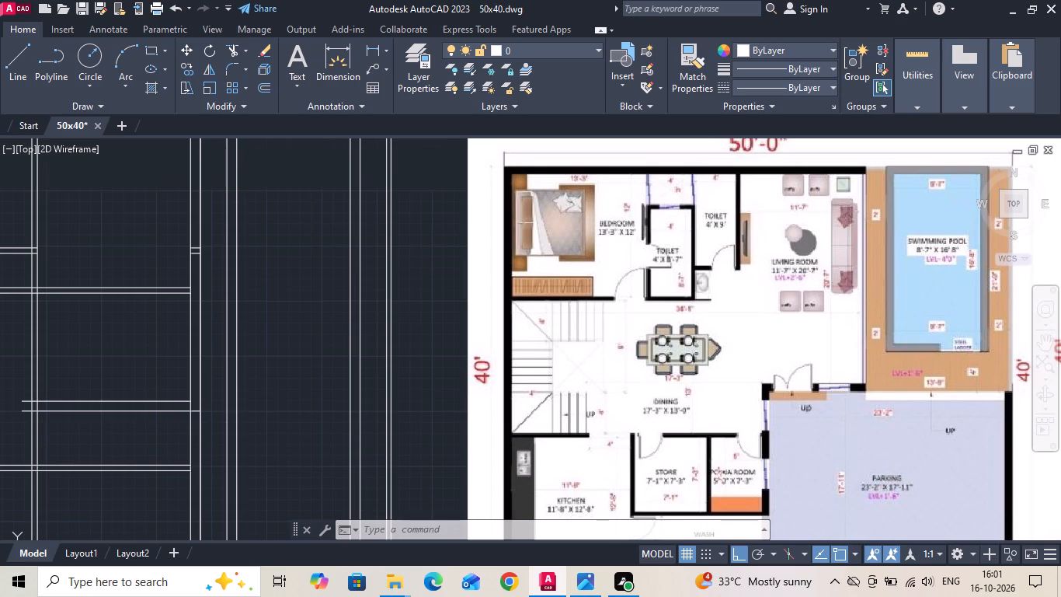
pyautogui.moveTo(563, 424); pyautogui.dragTo(599, 326, button='middle')
pyautogui.scroll(-1, 729, 340)
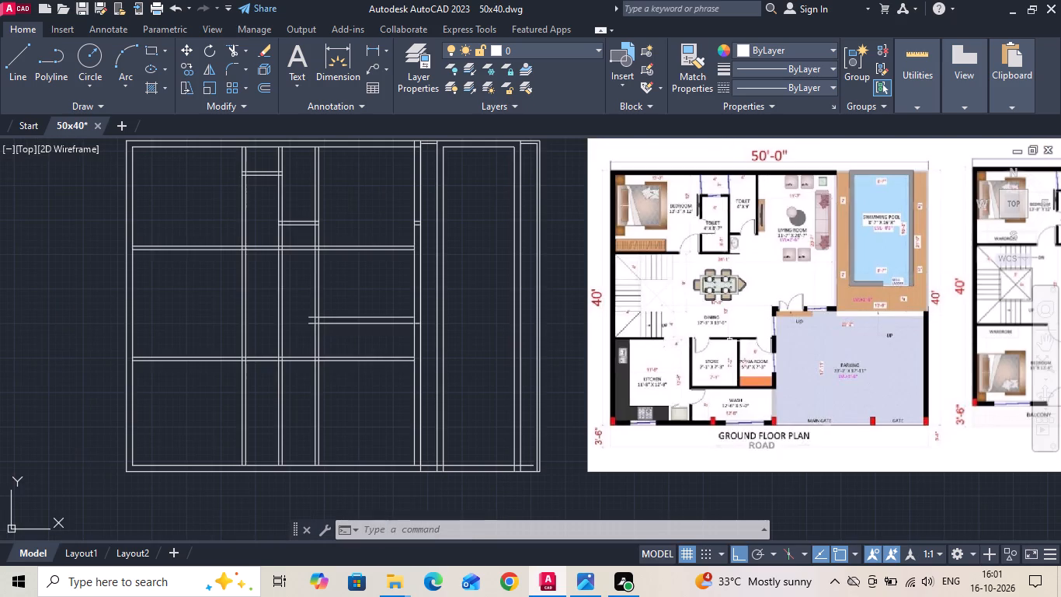
pyautogui.moveTo(374, 335); pyautogui.dragTo(447, 339, button='middle')
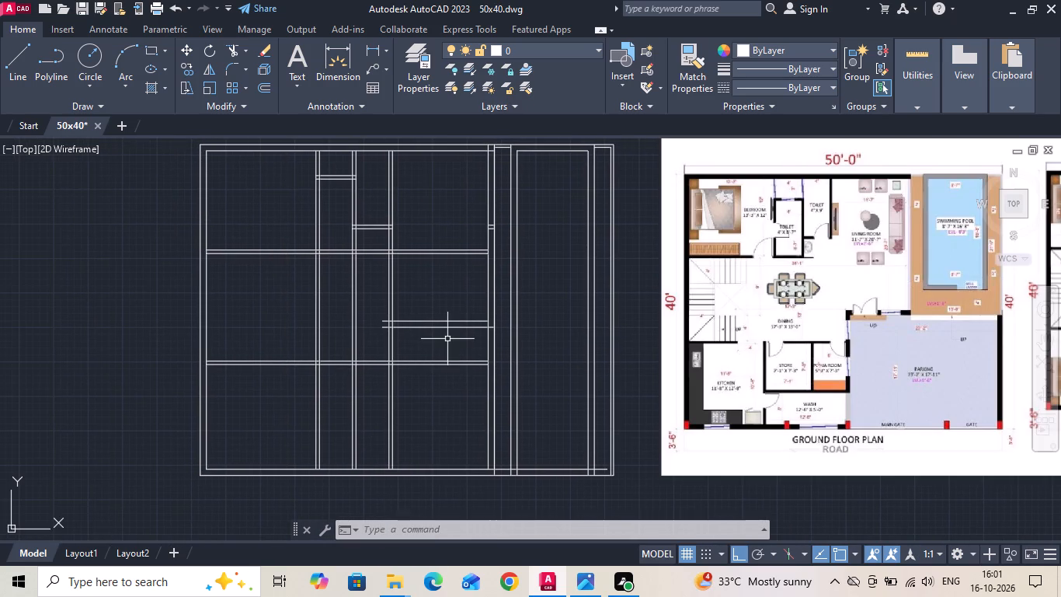
# Trim the vertical partitions out of the dining area and cut off the overhanging ends of the living room's lower wall.
pyautogui.write('tr')
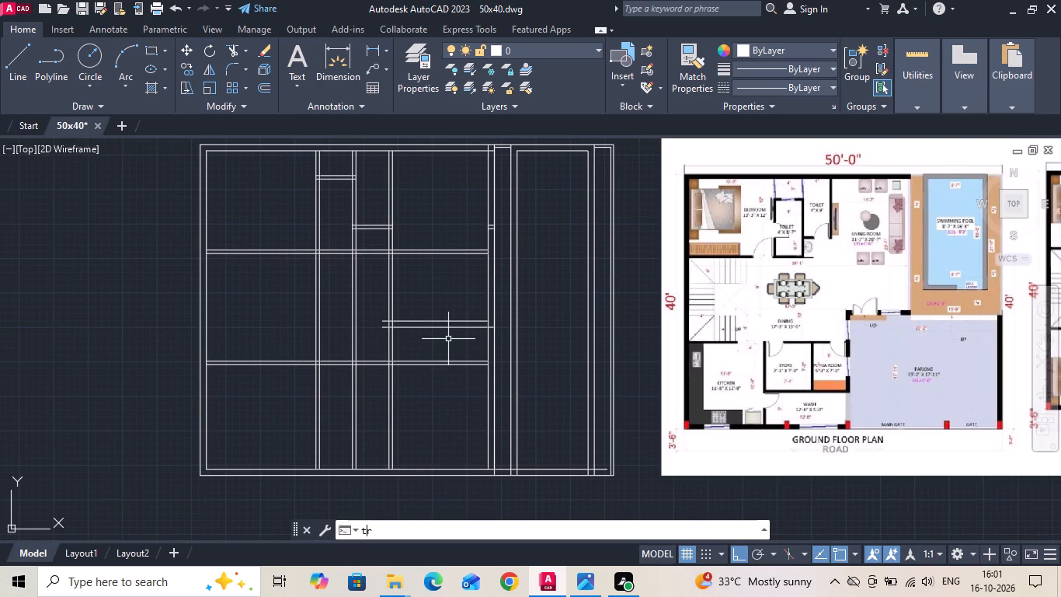
pyautogui.press('space')
pyautogui.click(423, 291)
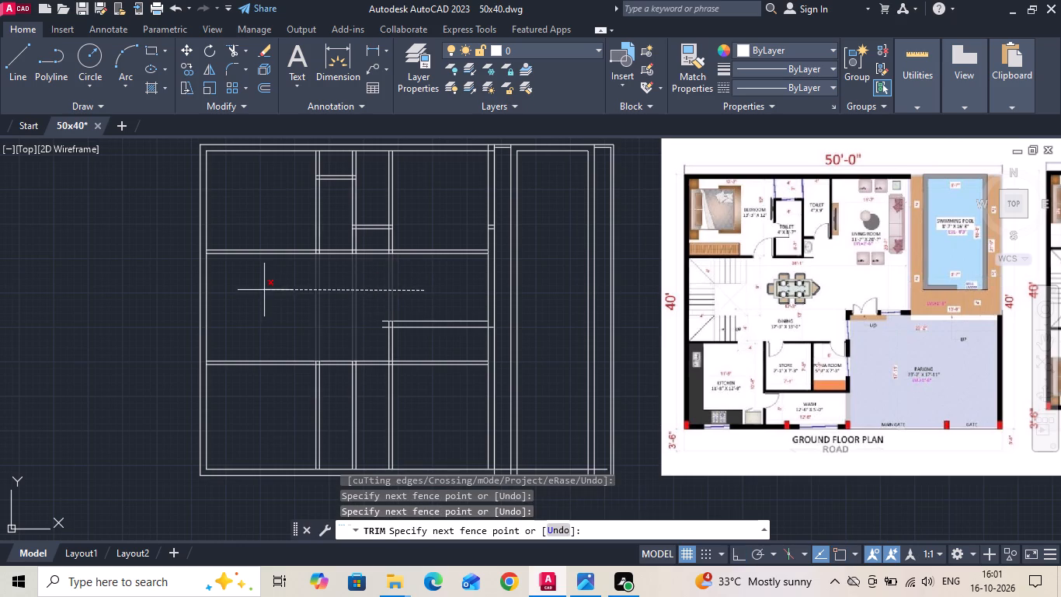
pyautogui.click(264, 290)
pyautogui.click(382, 328)
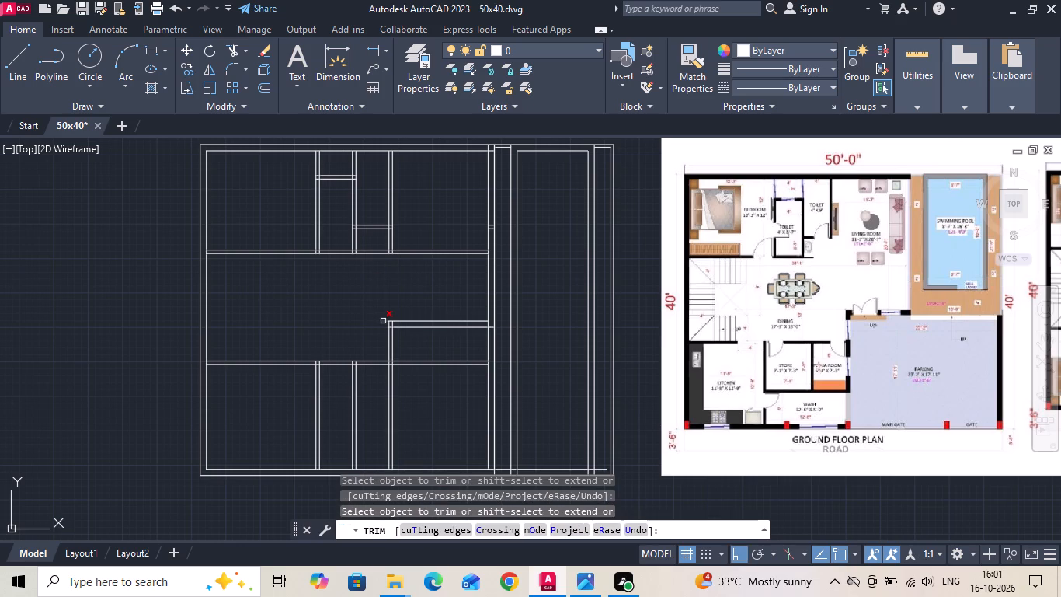
pyautogui.click(383, 321)
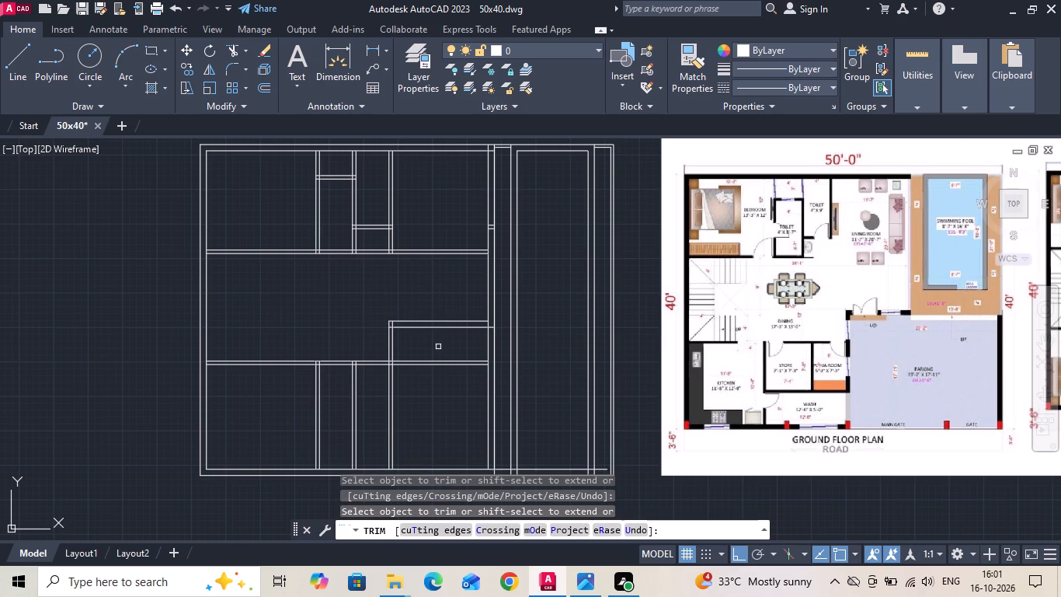
# Trim the dining area's lower wall pair out of the parking area and remove the vertical wall pair below the living room wall.
pyautogui.moveTo(438, 347); pyautogui.dragTo(440, 382)
pyautogui.click(434, 383)
pyautogui.click(425, 353)
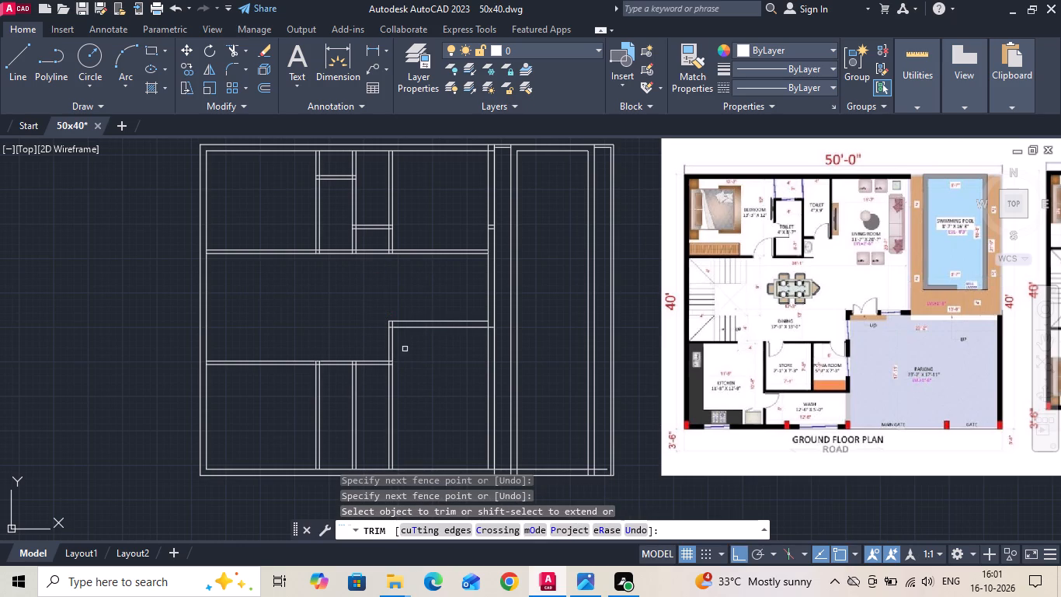
pyautogui.click(395, 345)
pyautogui.moveTo(368, 340); pyautogui.dragTo(377, 342)
pyautogui.click(393, 345)
pyautogui.press('Escape')
# Offset the bottom wall's inner line 5' upward to set the wash area's depth.
pyautogui.moveTo(348, 378); pyautogui.dragTo(381, 365, button='middle')
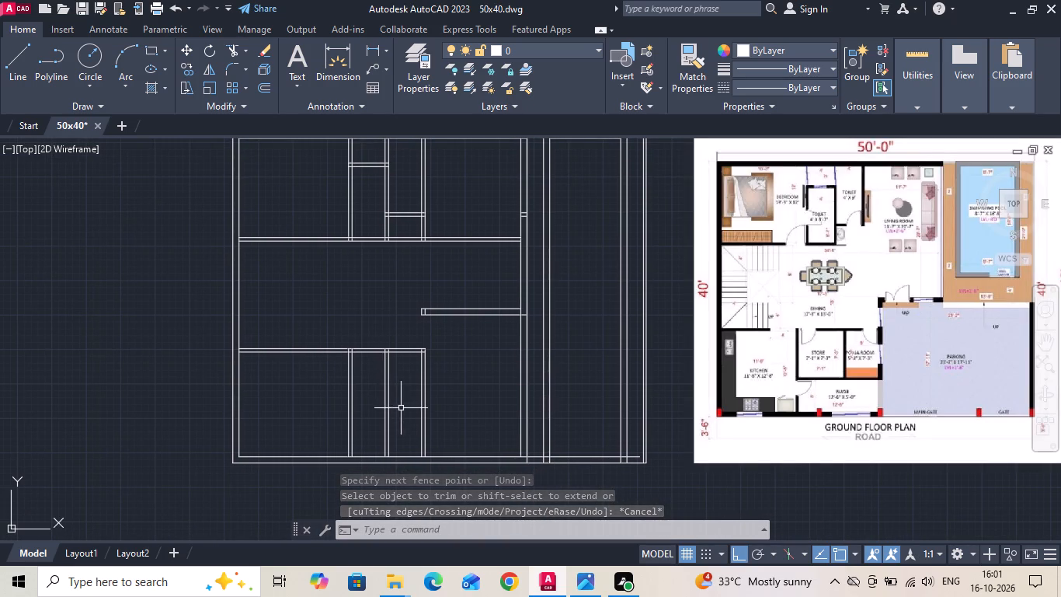
pyautogui.scroll(2, 887, 416)
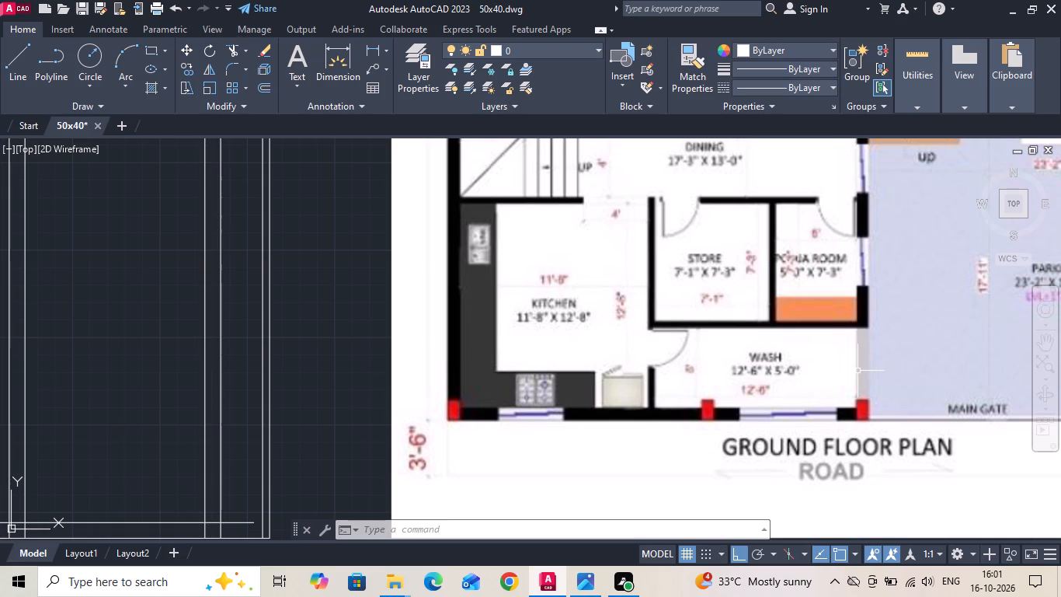
pyautogui.write("o 5'")
pyautogui.press('Return')
pyautogui.scroll(-2, 774, 327)
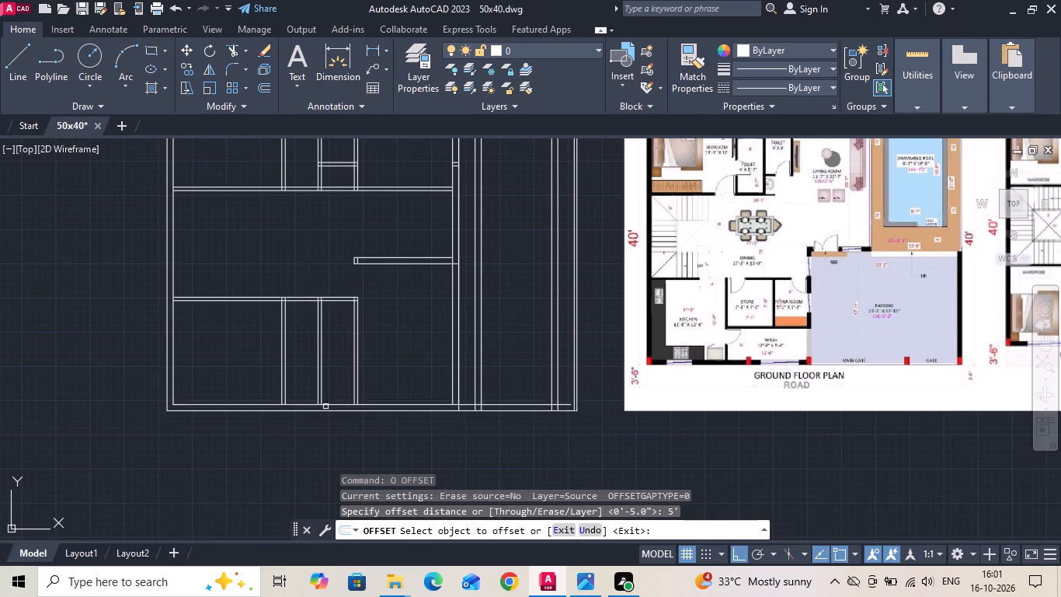
pyautogui.scroll(1, 325, 407)
pyautogui.click(332, 403)
pyautogui.click(348, 359)
pyautogui.press('Escape')
# Offset the new wash area line 5" upward to form the wall's thickness.
pyautogui.write('o 5')
pyautogui.press('space')
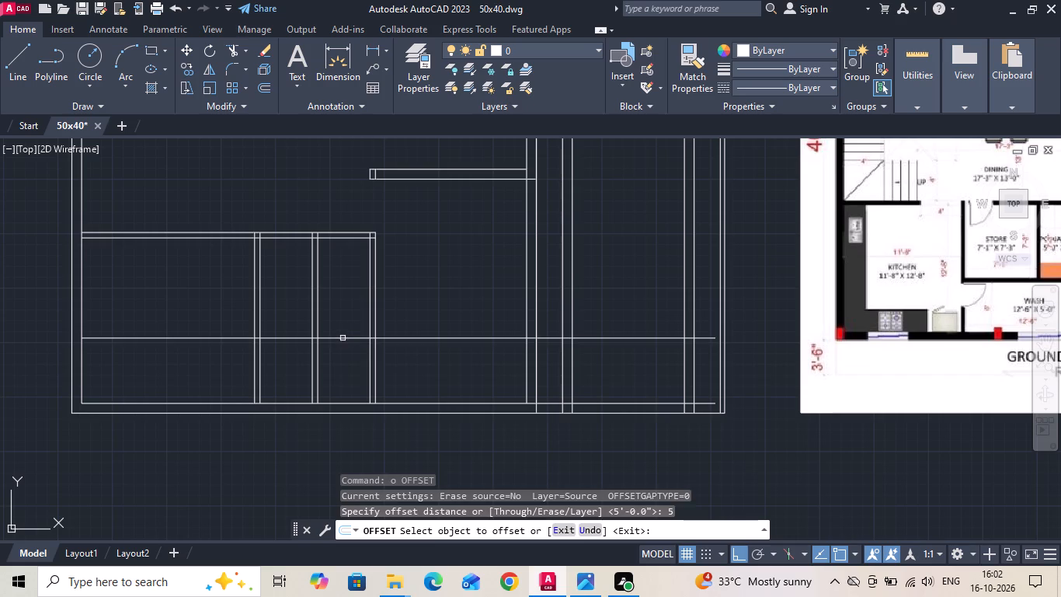
pyautogui.click(343, 338)
pyautogui.click(343, 299)
pyautogui.scroll(-1, 285, 366)
pyautogui.scroll(2, 787, 266)
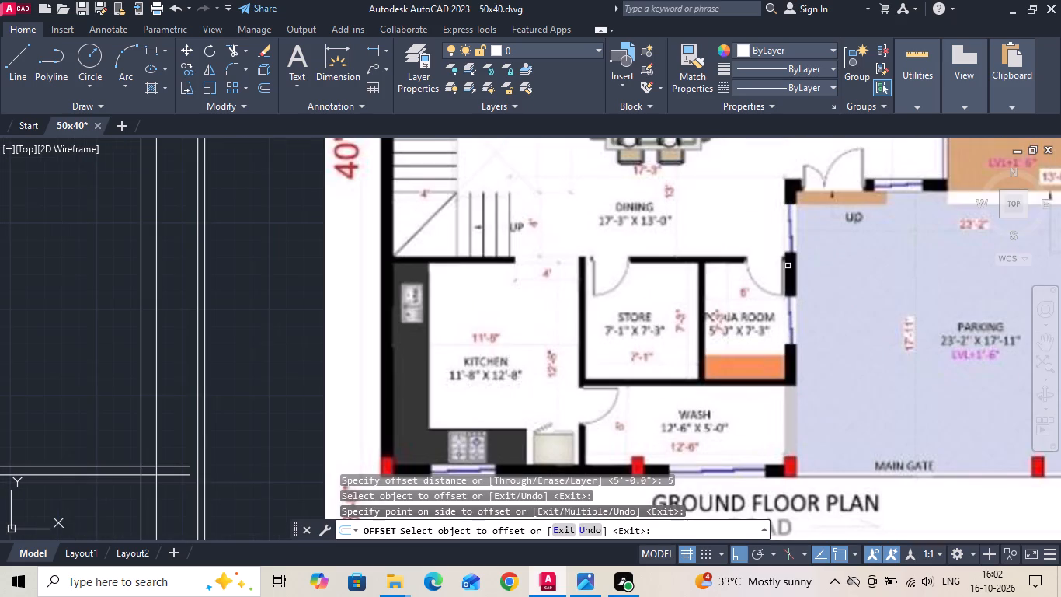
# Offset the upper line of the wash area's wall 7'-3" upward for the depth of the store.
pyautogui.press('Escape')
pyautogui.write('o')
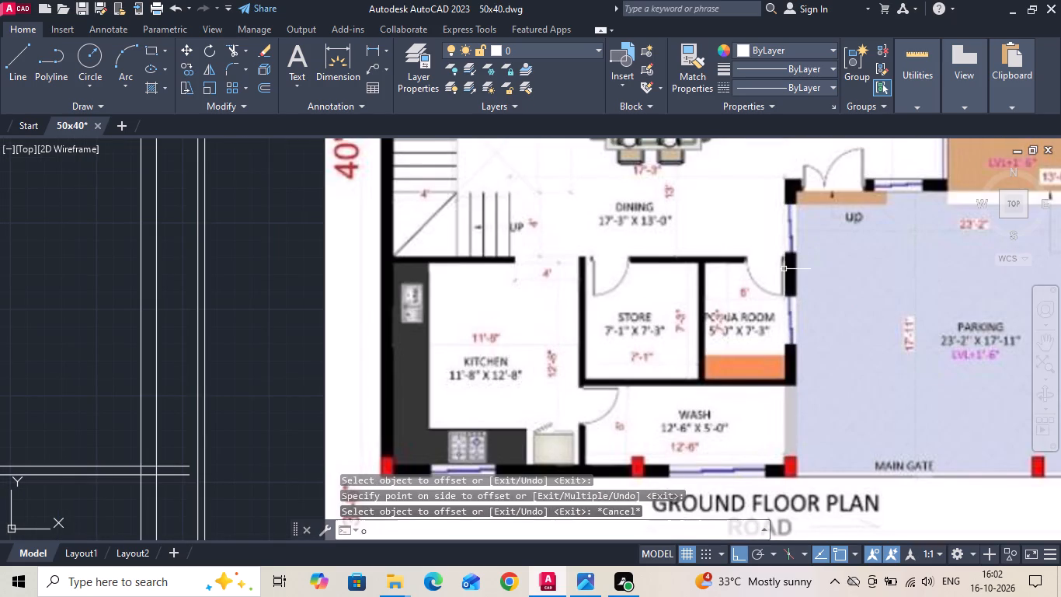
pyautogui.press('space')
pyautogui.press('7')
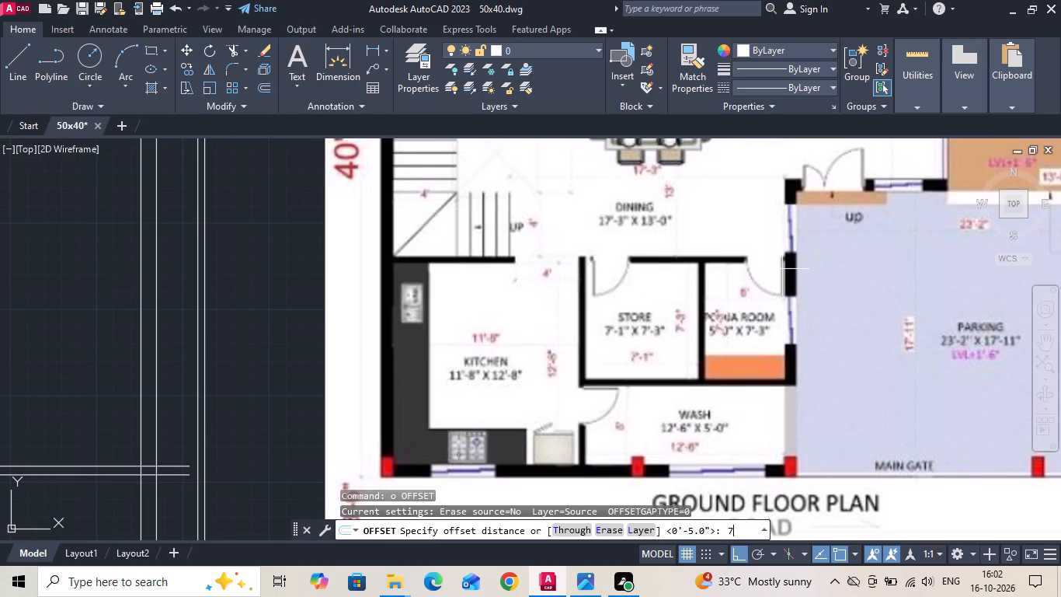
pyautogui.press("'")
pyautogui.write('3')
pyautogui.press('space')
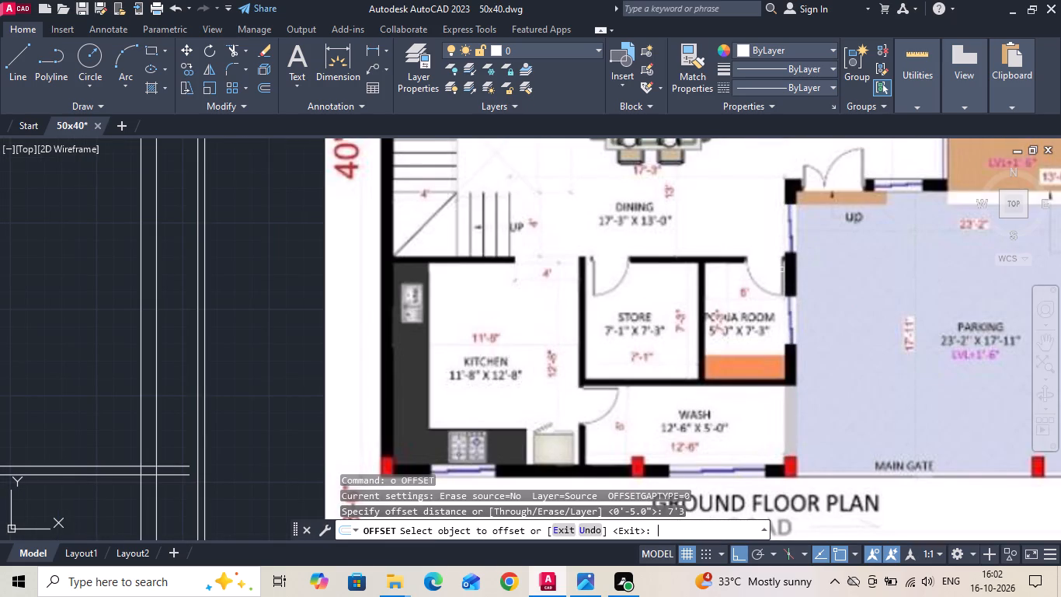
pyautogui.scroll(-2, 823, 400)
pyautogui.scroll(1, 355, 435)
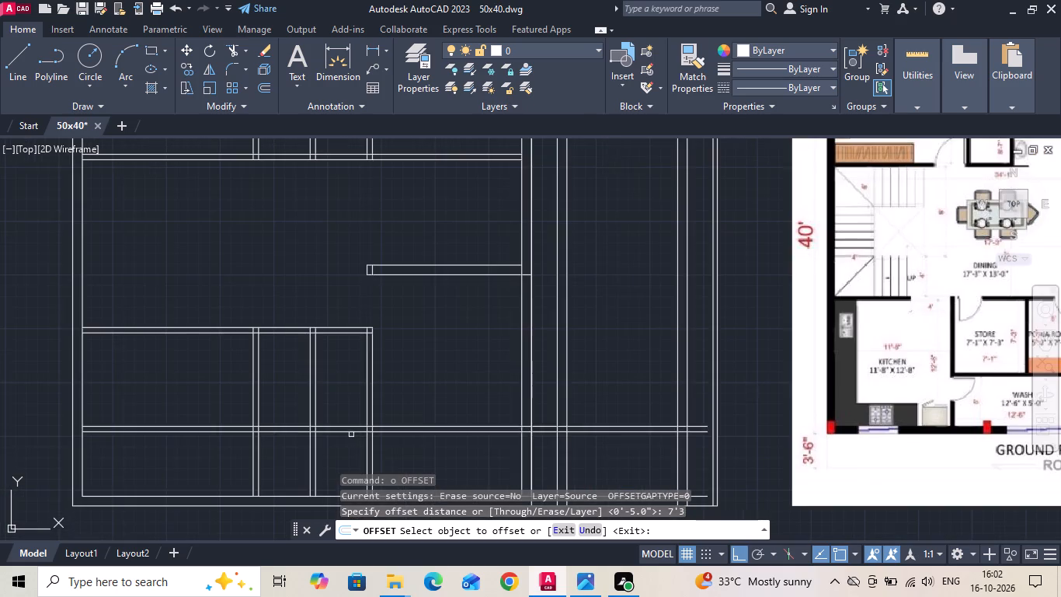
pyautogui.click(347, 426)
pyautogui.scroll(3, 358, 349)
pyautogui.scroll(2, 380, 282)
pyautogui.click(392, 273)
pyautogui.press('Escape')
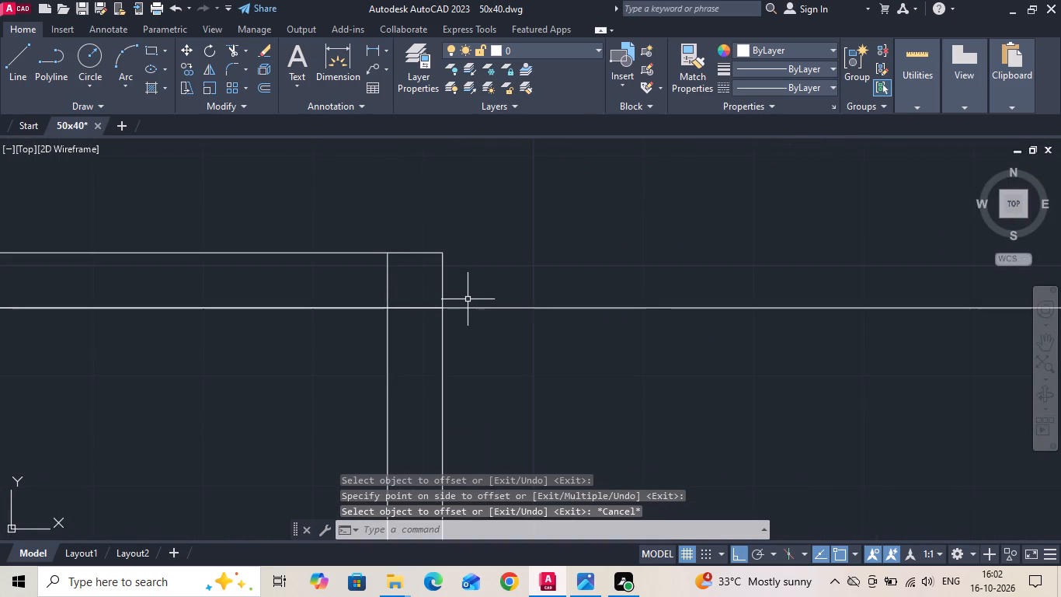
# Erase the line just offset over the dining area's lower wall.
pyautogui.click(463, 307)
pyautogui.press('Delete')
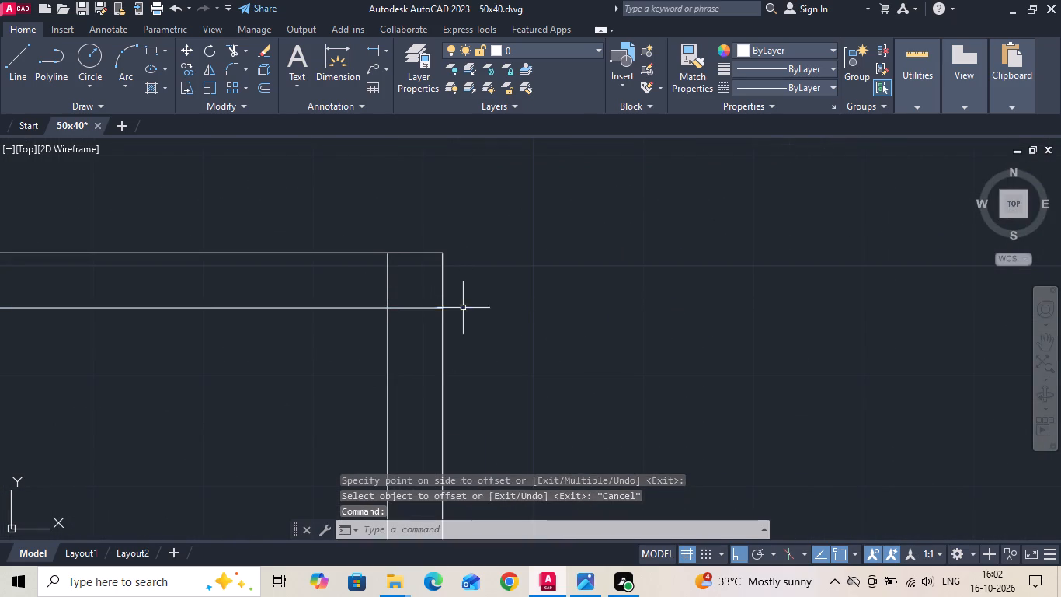
# Trim the wash area's wall lines out of the kitchen and the middle partition pair out of the wash area.
pyautogui.scroll(-6, 454, 347)
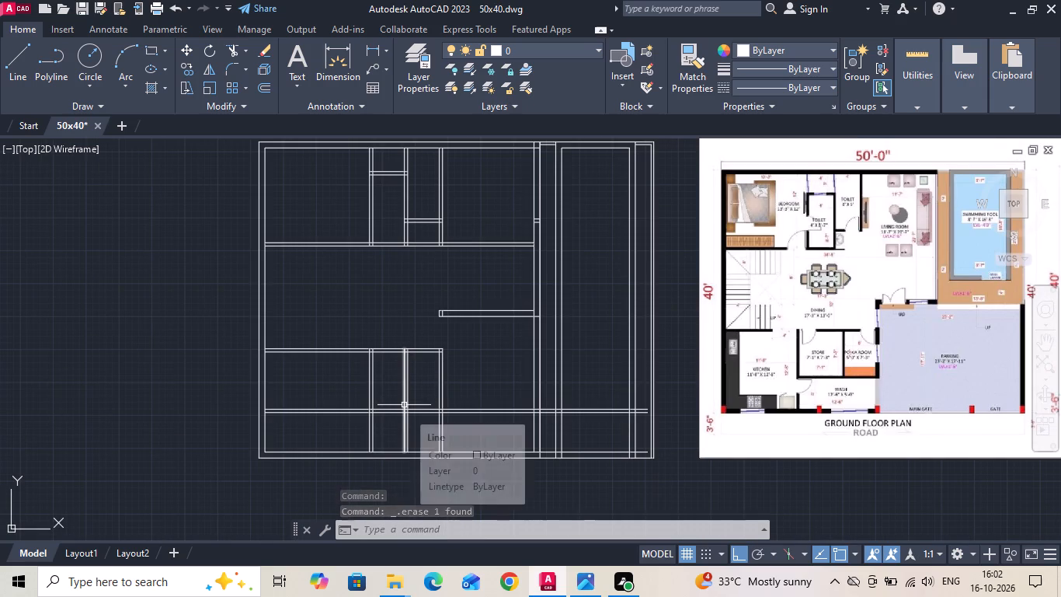
pyautogui.scroll(2, 874, 350)
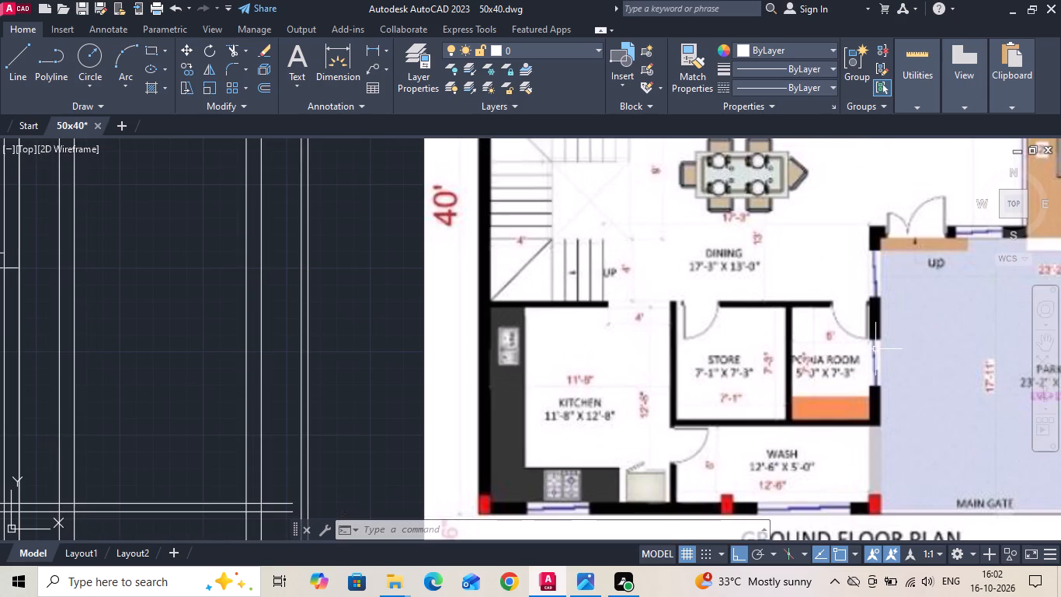
pyautogui.scroll(-2, 874, 350)
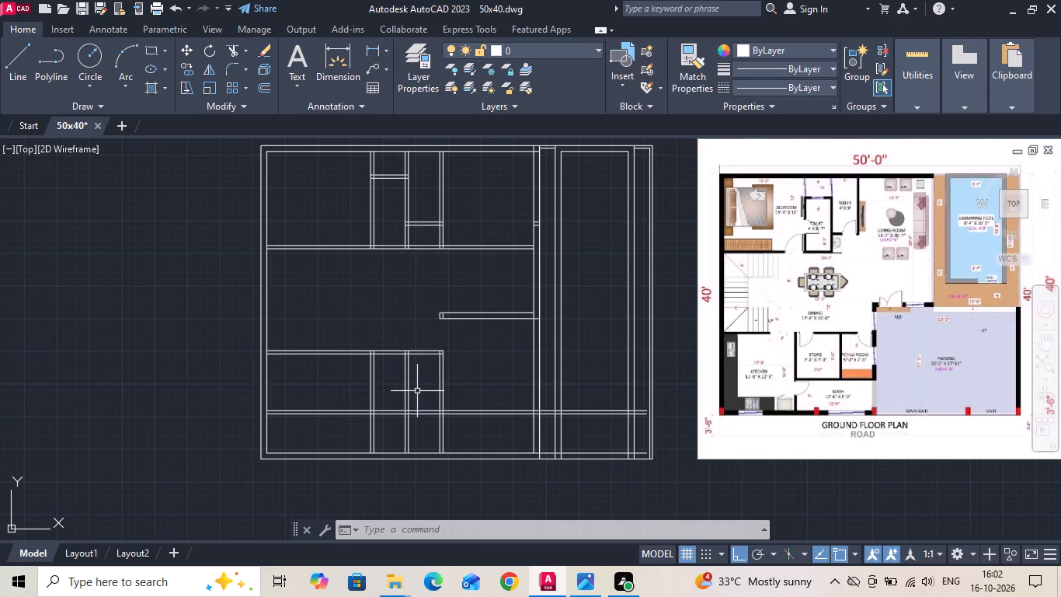
pyautogui.scroll(1, 424, 394)
pyautogui.scroll(-1, 425, 394)
pyautogui.scroll(1, 405, 397)
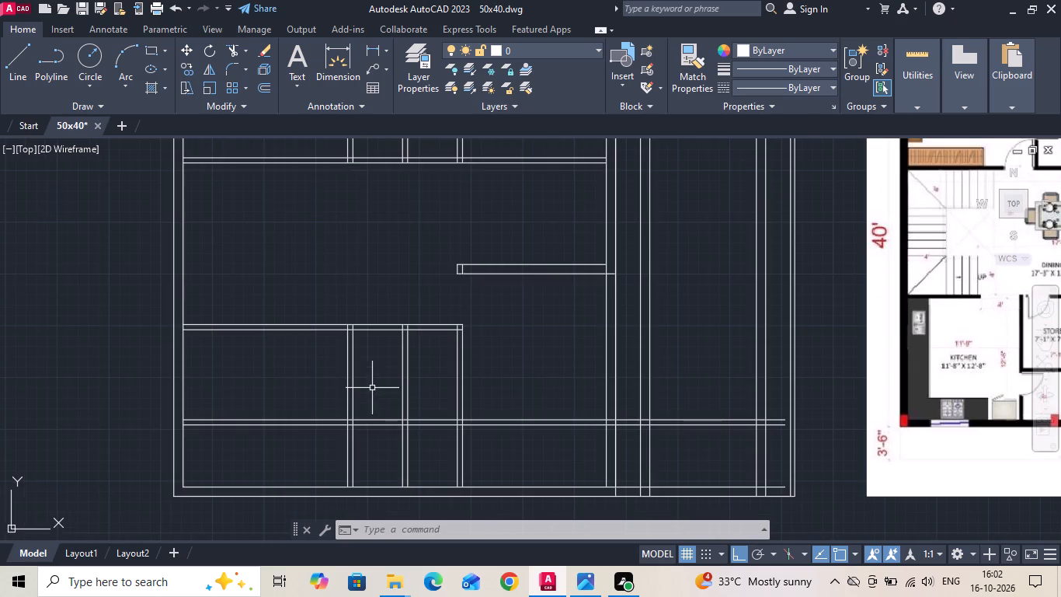
pyautogui.scroll(-1, 368, 386)
pyautogui.write('tr')
pyautogui.press('space')
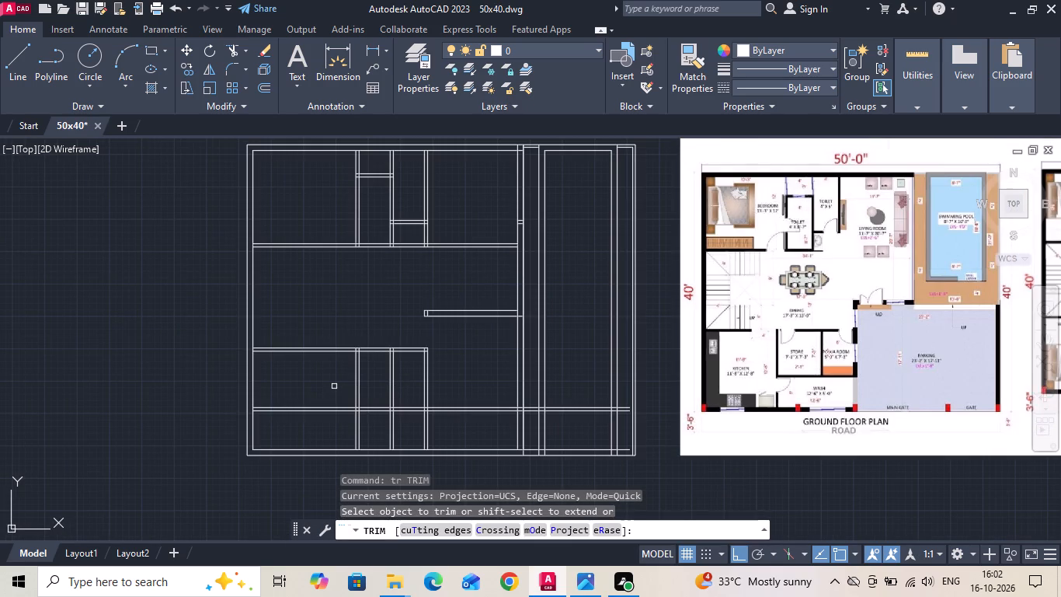
pyautogui.moveTo(331, 387); pyautogui.dragTo(326, 410)
pyautogui.moveTo(324, 420); pyautogui.dragTo(322, 413)
pyautogui.click(322, 400)
pyautogui.click(367, 428)
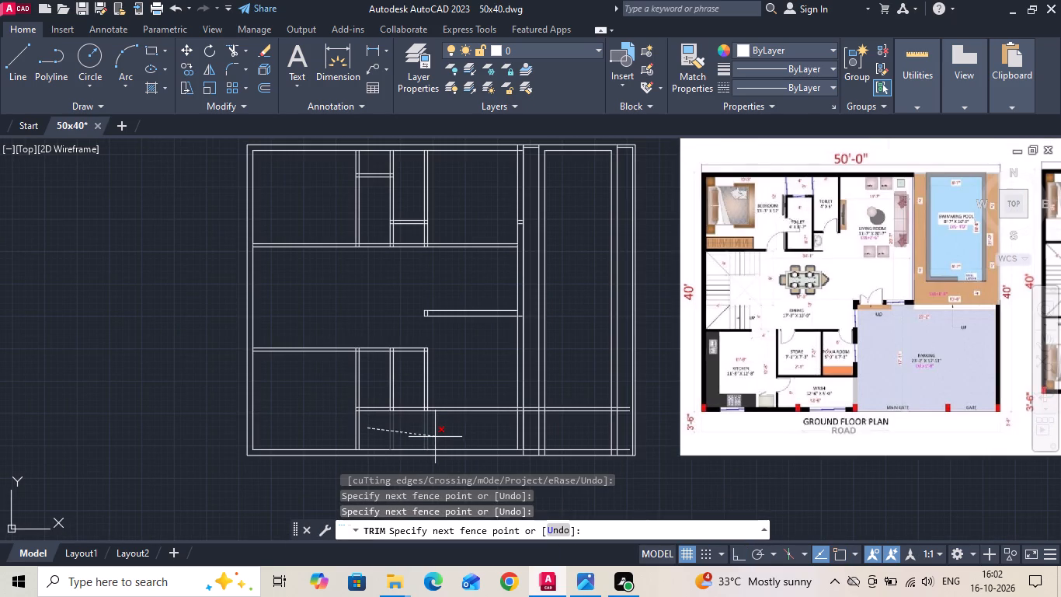
pyautogui.click(408, 432)
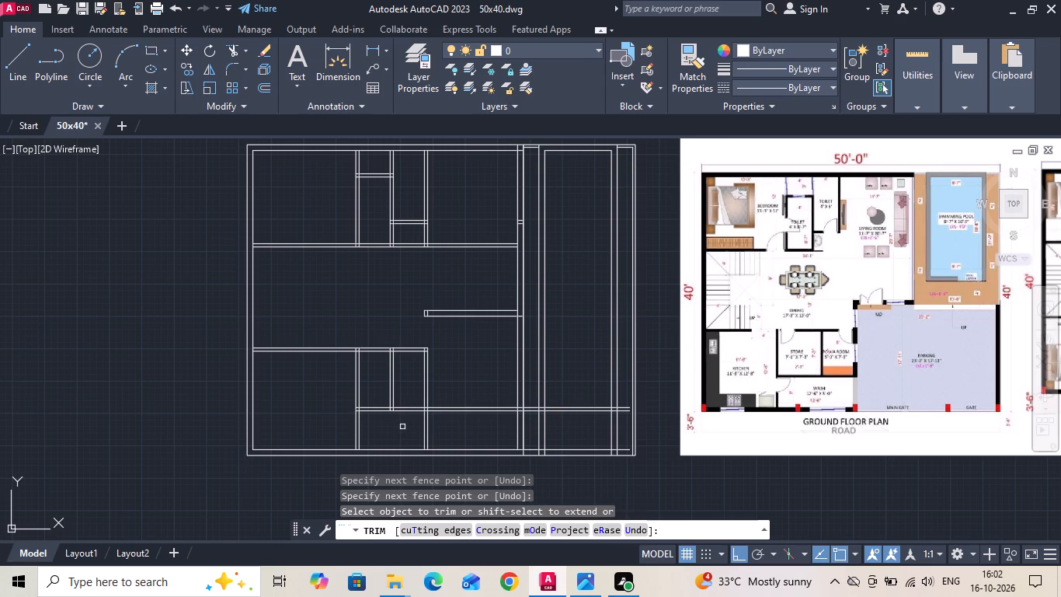
pyautogui.press('Escape')
# Erase the two vertical partition pairs beyond the kitchen's dividing wall, between the dining area's lower wall and the wash area.
pyautogui.scroll(2, 839, 359)
pyautogui.scroll(2, 763, 347)
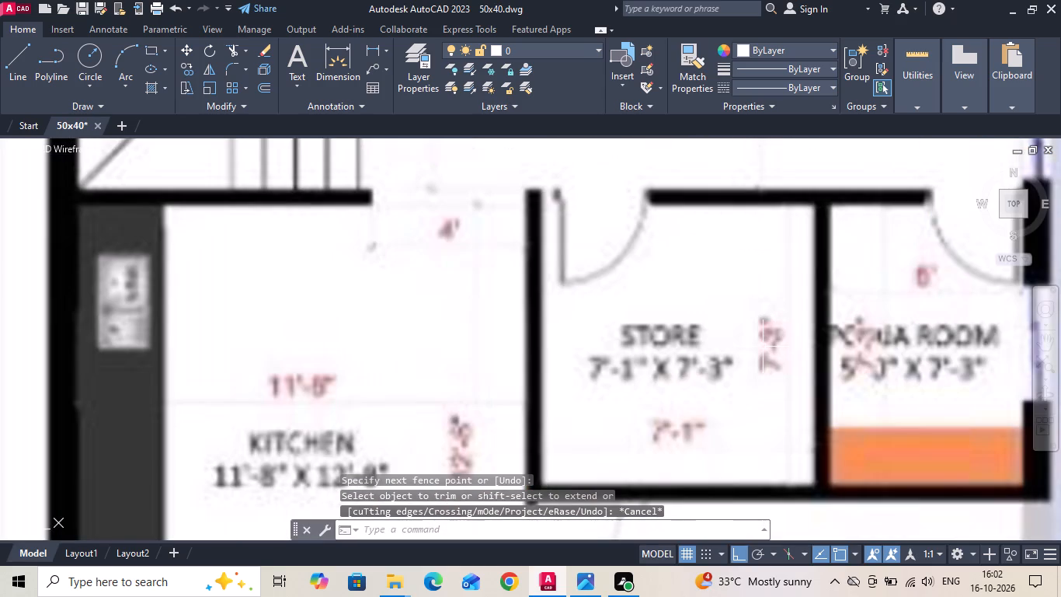
pyautogui.scroll(-1, 762, 360)
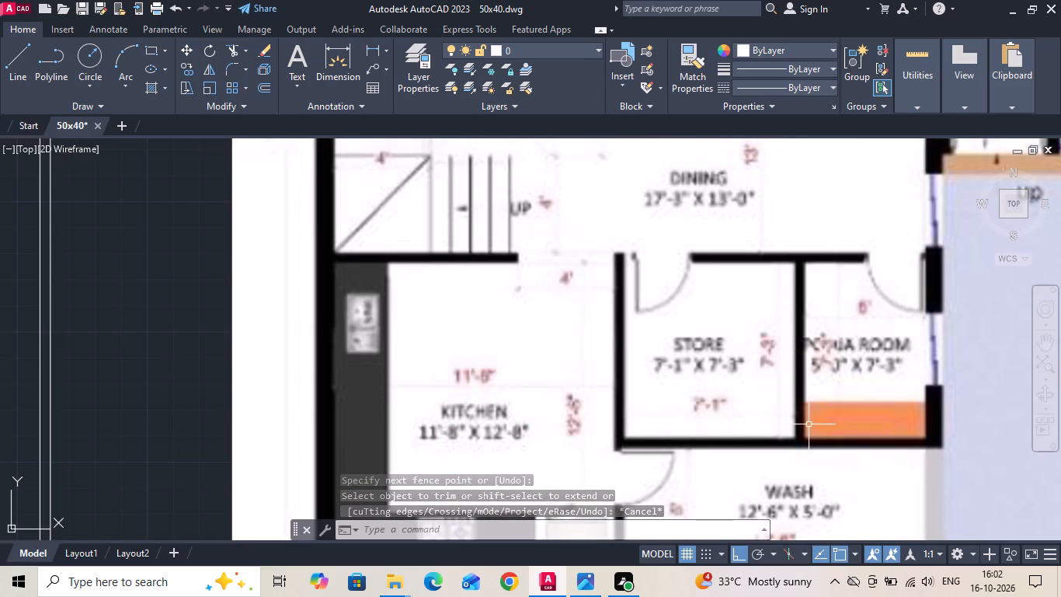
pyautogui.scroll(-2, 844, 351)
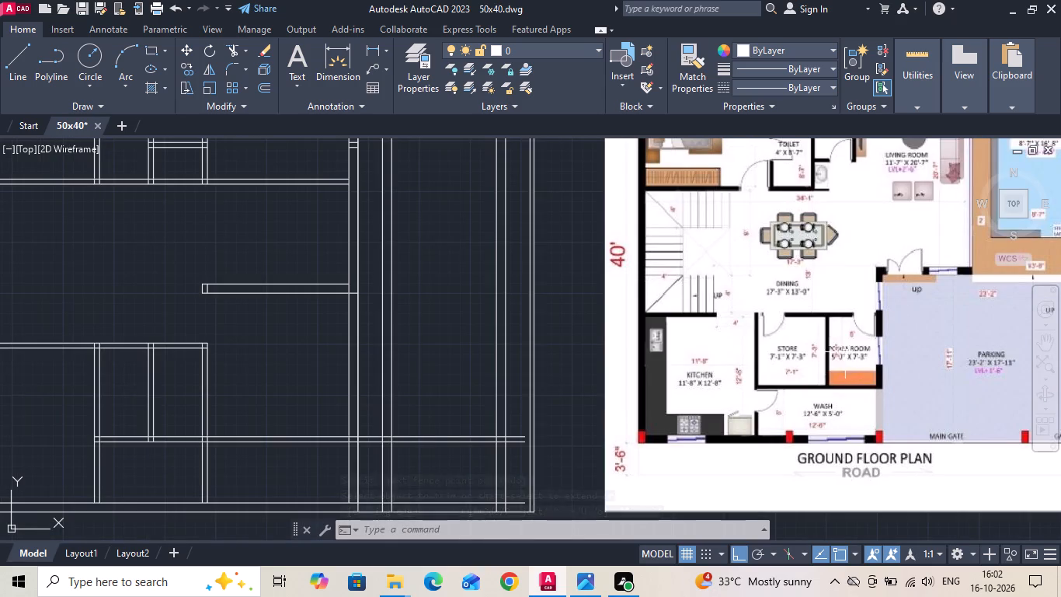
pyautogui.moveTo(424, 379); pyautogui.dragTo(731, 370, button='middle')
pyautogui.scroll(1, 404, 408)
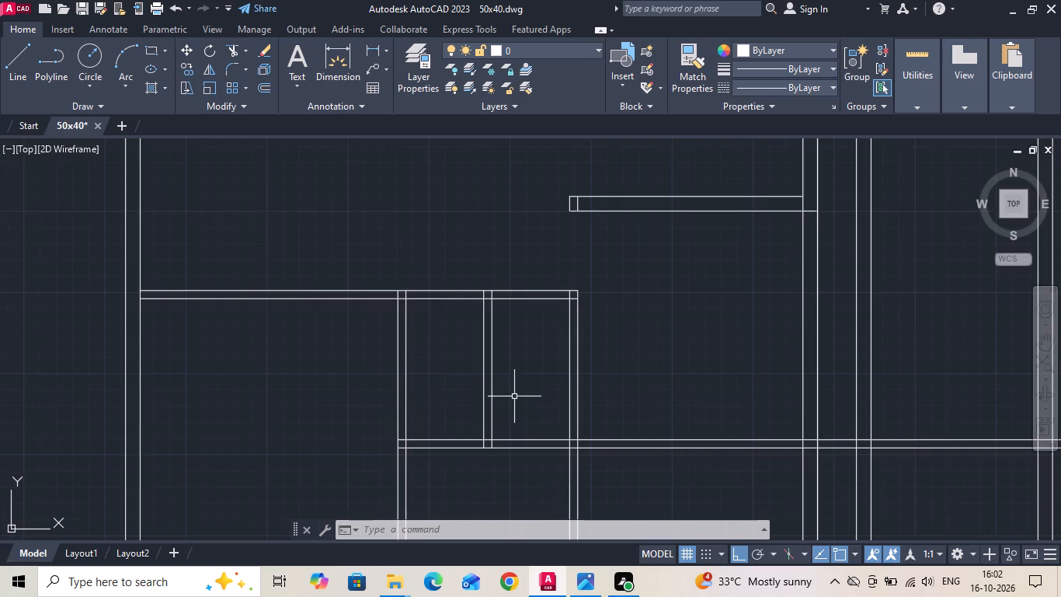
pyautogui.click(515, 394)
pyautogui.click(465, 365)
pyautogui.moveTo(594, 371); pyautogui.dragTo(541, 393)
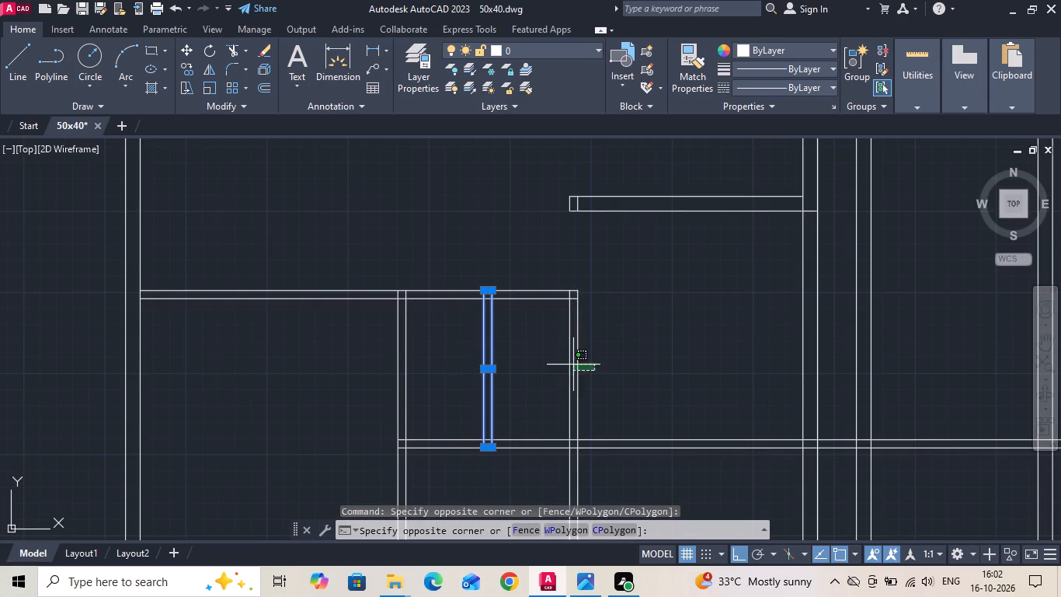
pyautogui.click(564, 368)
pyautogui.press('Delete')
# Examine the kitchen, store, pooja room and wash area dimensions in the reference plan.
pyautogui.write('p')
pyautogui.press('space')
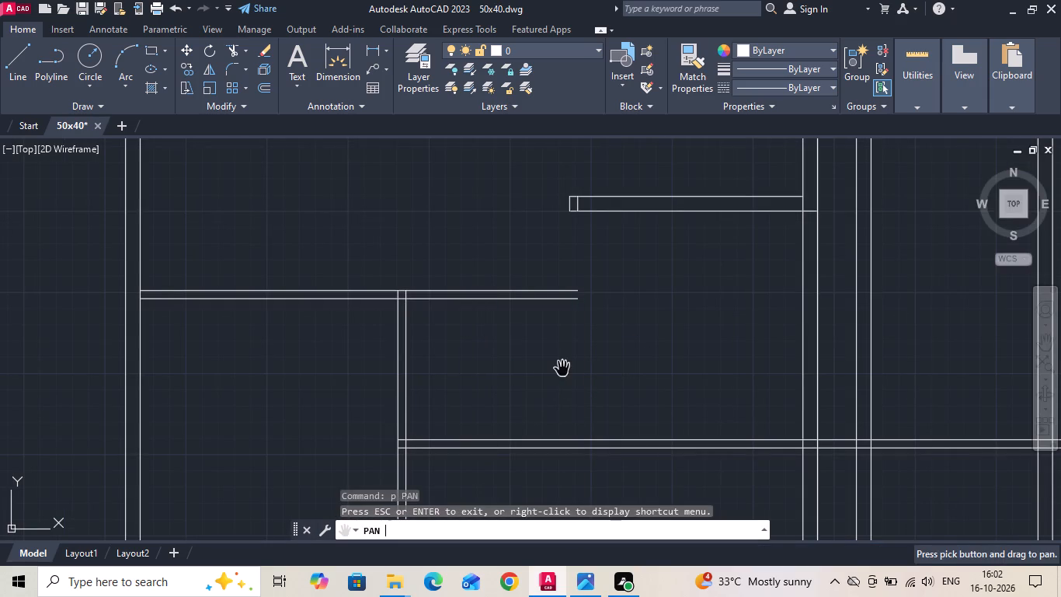
pyautogui.scroll(-2, 475, 368)
pyautogui.press('Escape')
pyautogui.scroll(2, 763, 387)
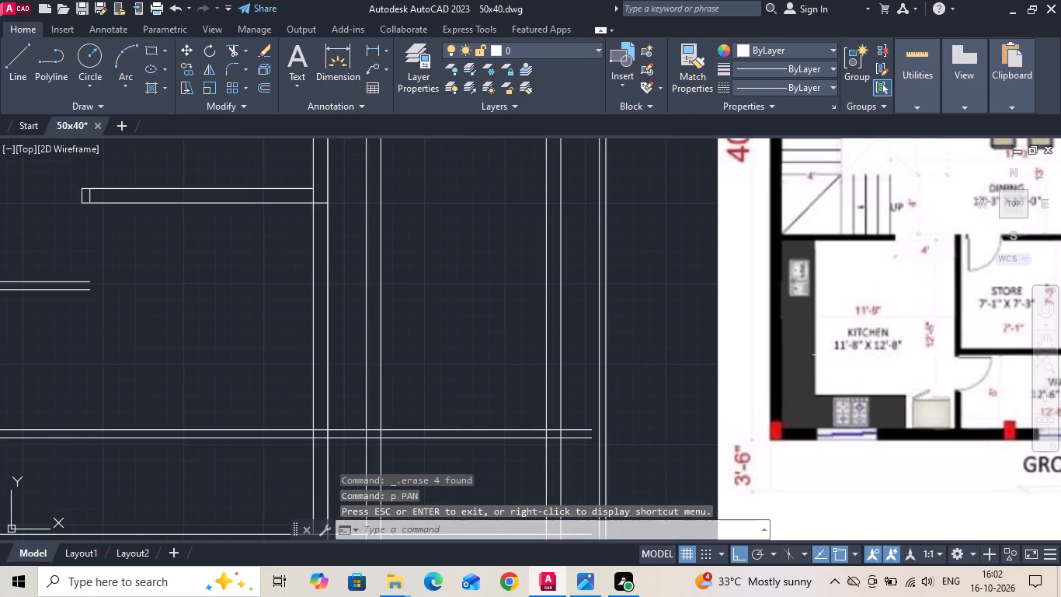
pyautogui.scroll(-2, 857, 401)
pyautogui.scroll(3, 869, 371)
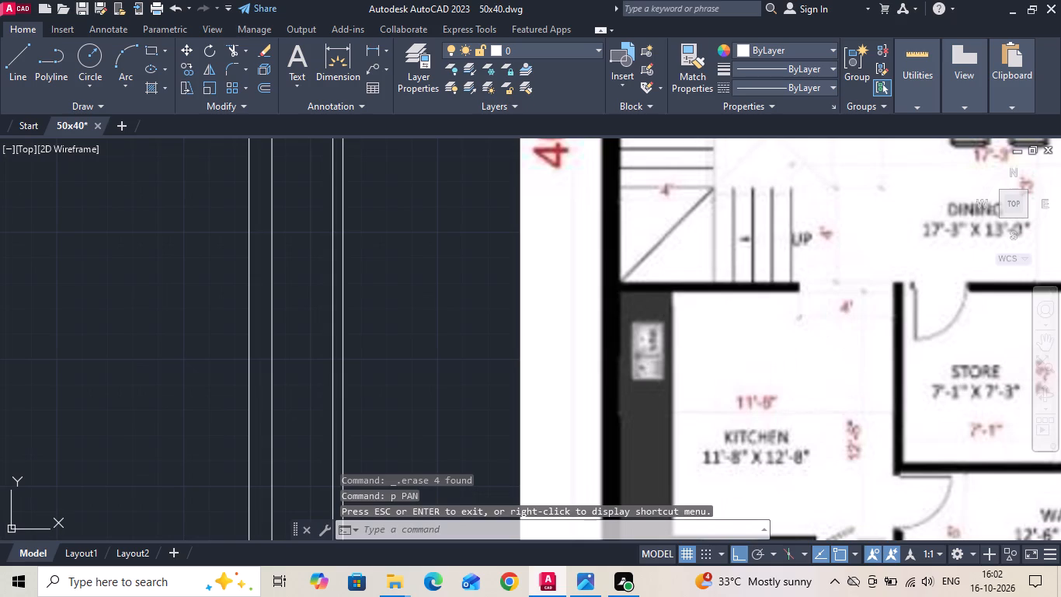
pyautogui.scroll(-1, 689, 344)
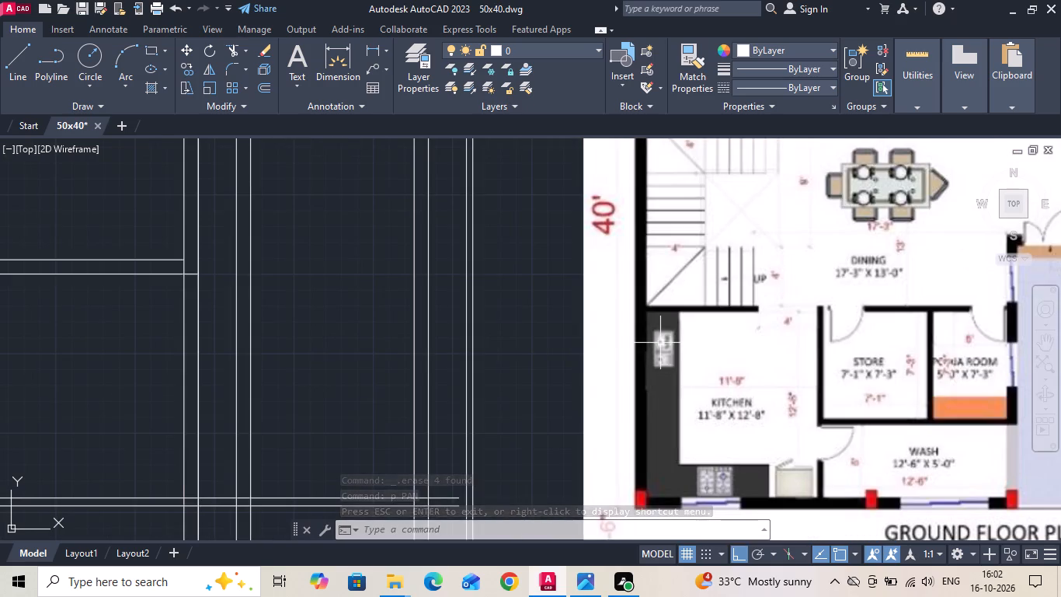
pyautogui.scroll(-1, 804, 354)
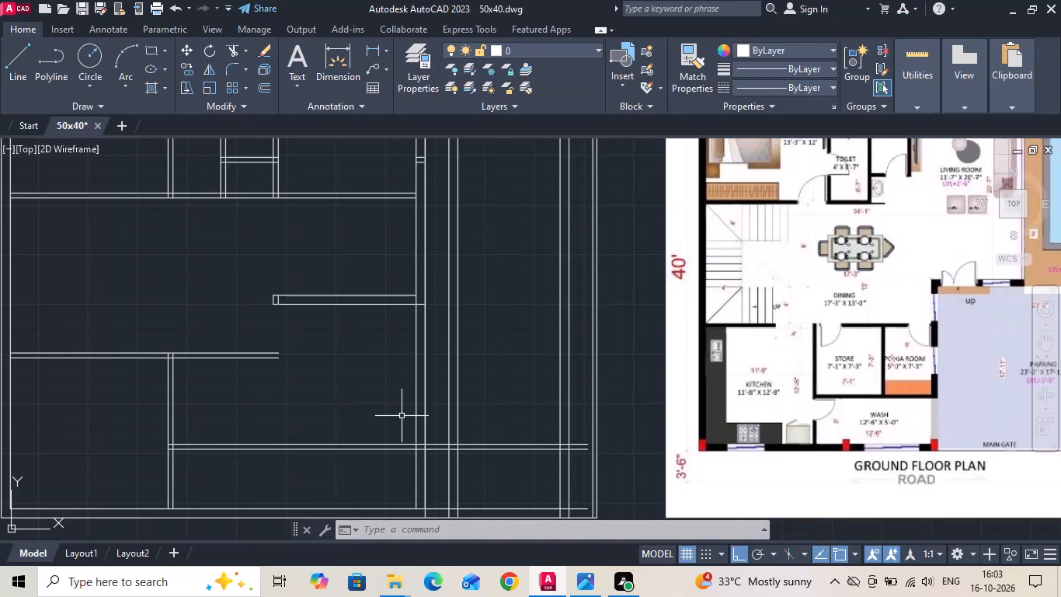
pyautogui.scroll(-1, 370, 422)
pyautogui.scroll(3, 725, 399)
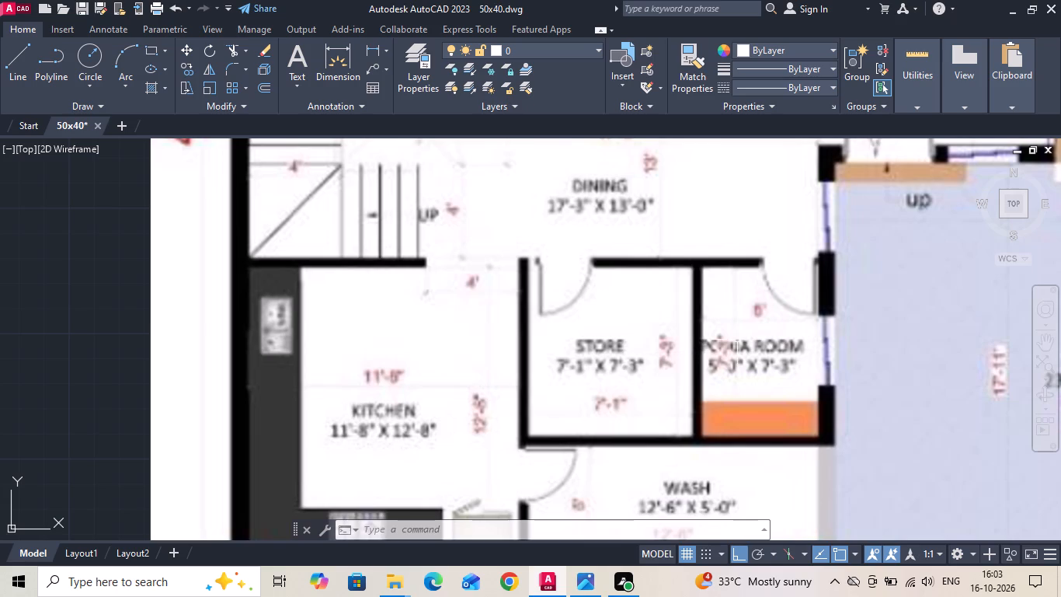
pyautogui.scroll(-2, 821, 319)
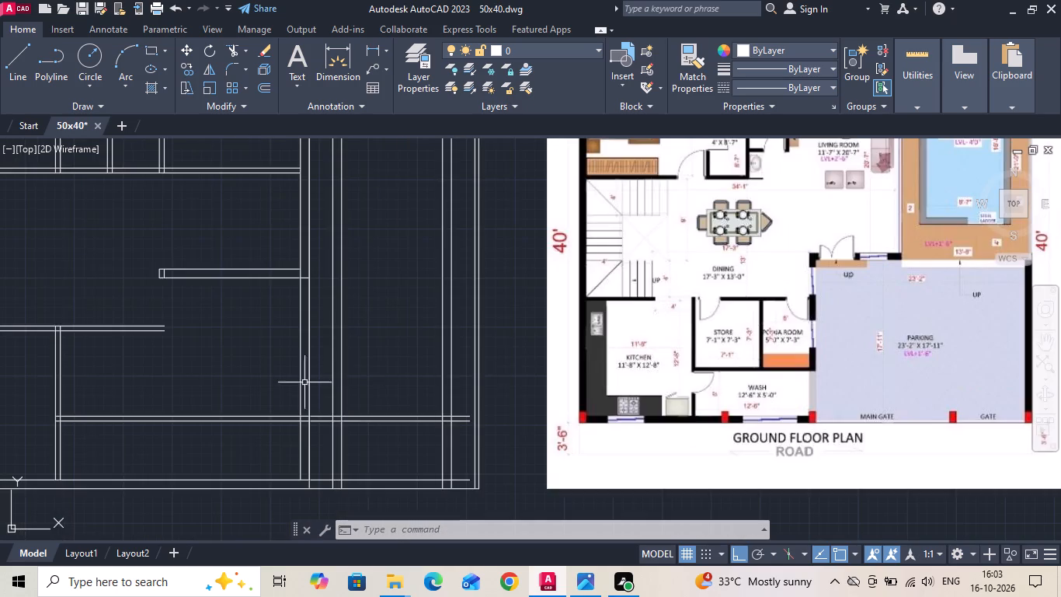
# Measure the kitchen's depth between its upper wall and the bottom wall's inner line with a temporary linear dimension.
pyautogui.moveTo(319, 379); pyautogui.dragTo(762, 313, button='middle')
pyautogui.click(367, 47)
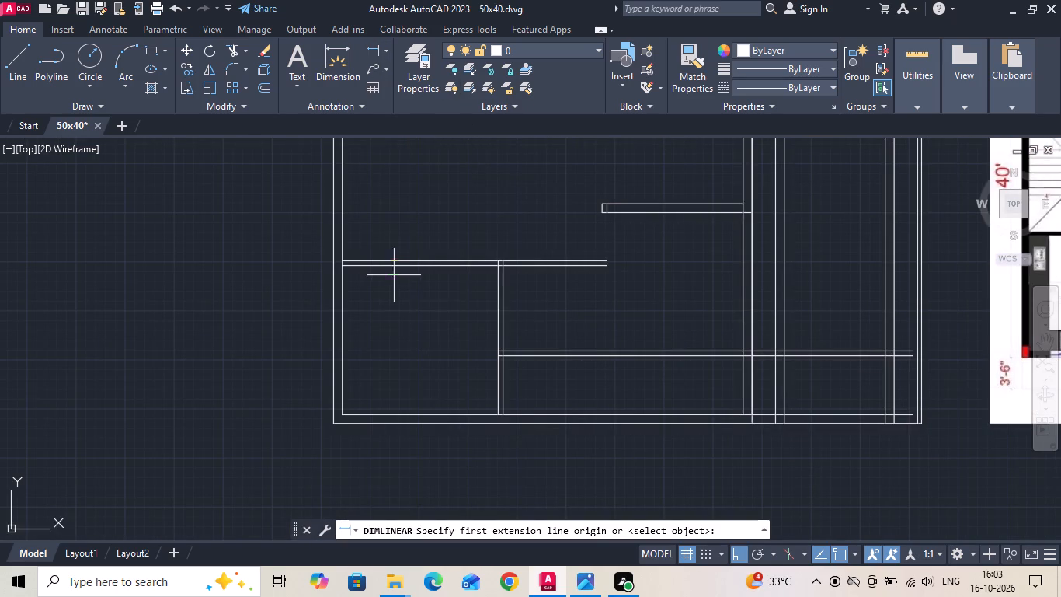
pyautogui.click(392, 271)
pyautogui.click(391, 416)
pyautogui.scroll(2, 389, 346)
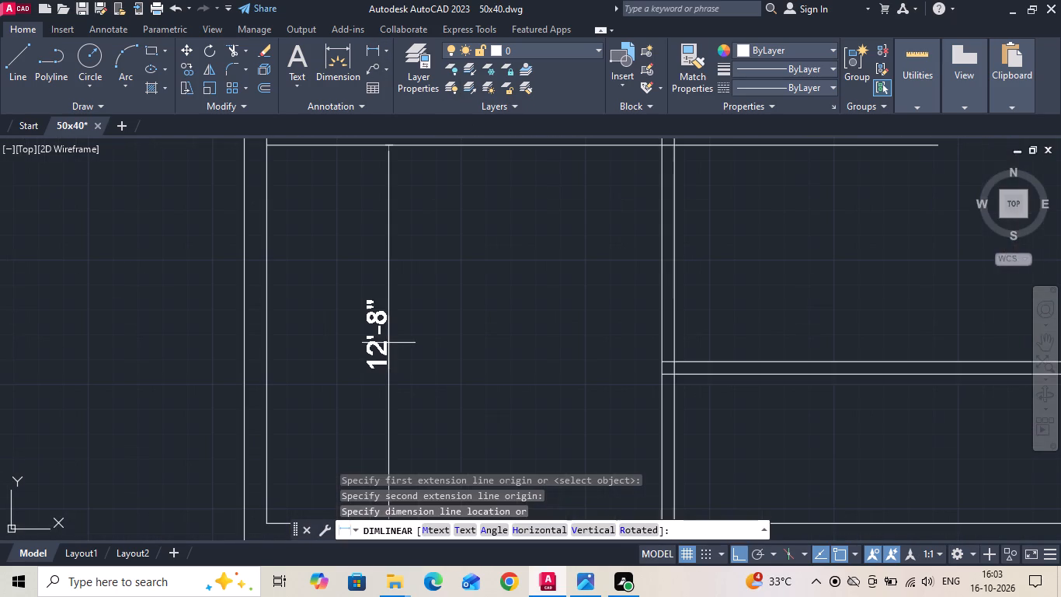
pyautogui.scroll(-3, 388, 343)
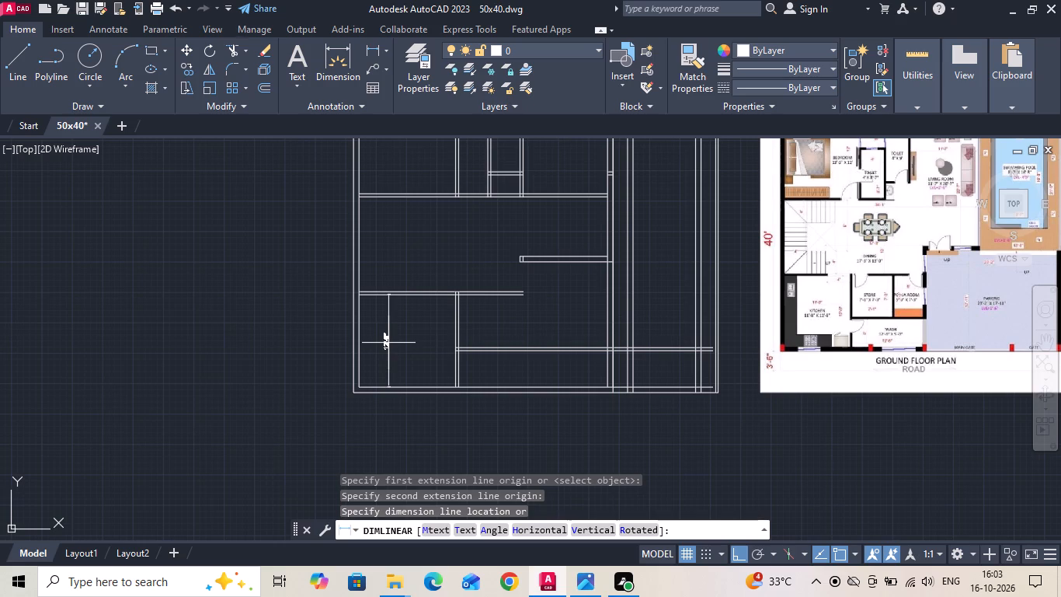
pyautogui.press('Escape')
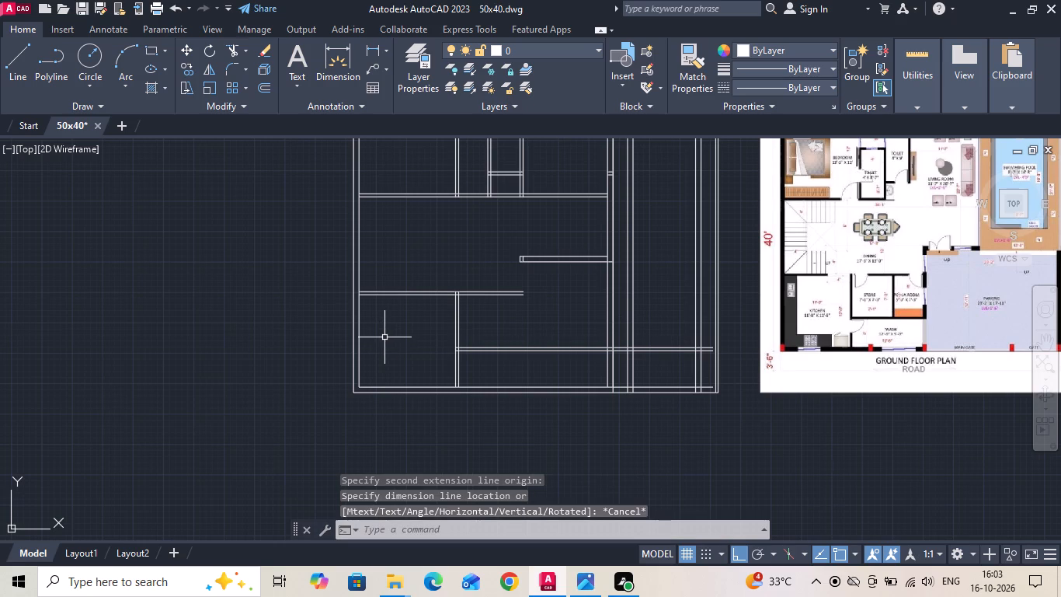
# Offset the left outer wall's inner line 11'-8" inward to mark the kitchen's width.
pyautogui.press('o')
pyautogui.press('space')
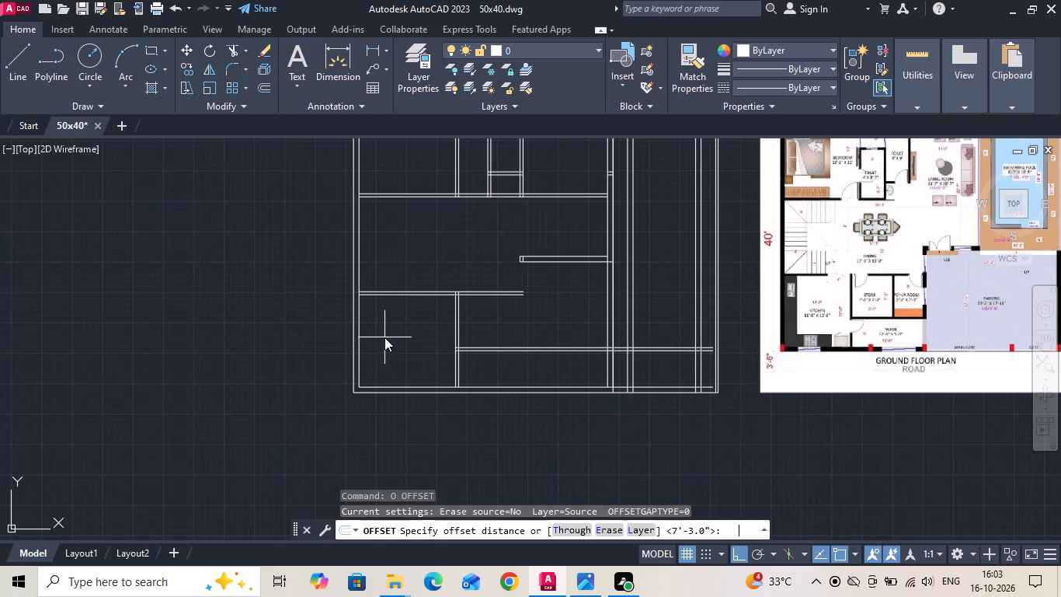
pyautogui.write("11'")
pyautogui.write('8')
pyautogui.press('space')
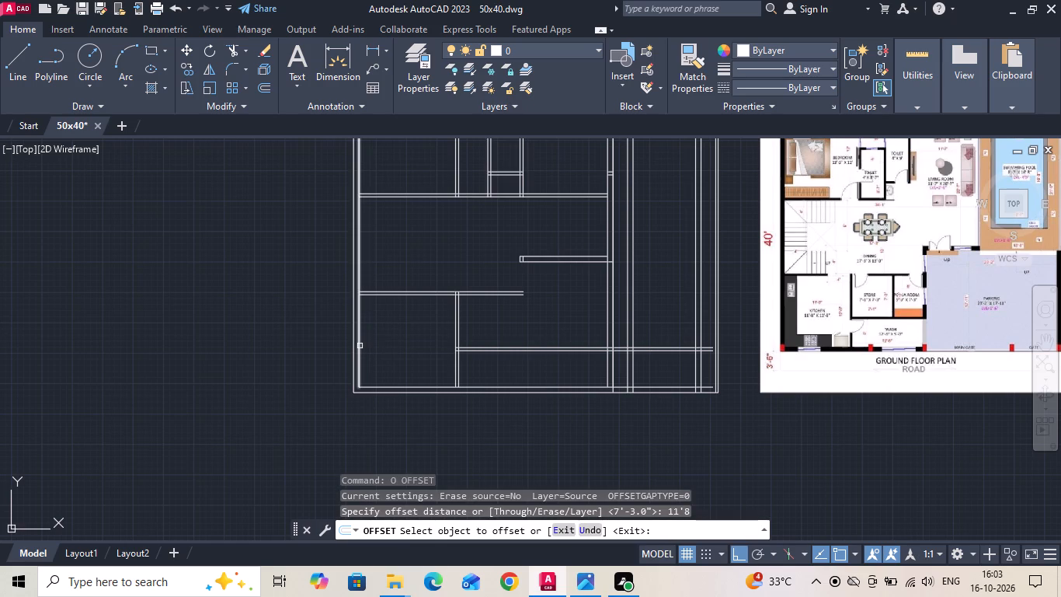
pyautogui.click(360, 346)
pyautogui.click(376, 341)
pyautogui.scroll(2, 472, 317)
pyautogui.press('Escape')
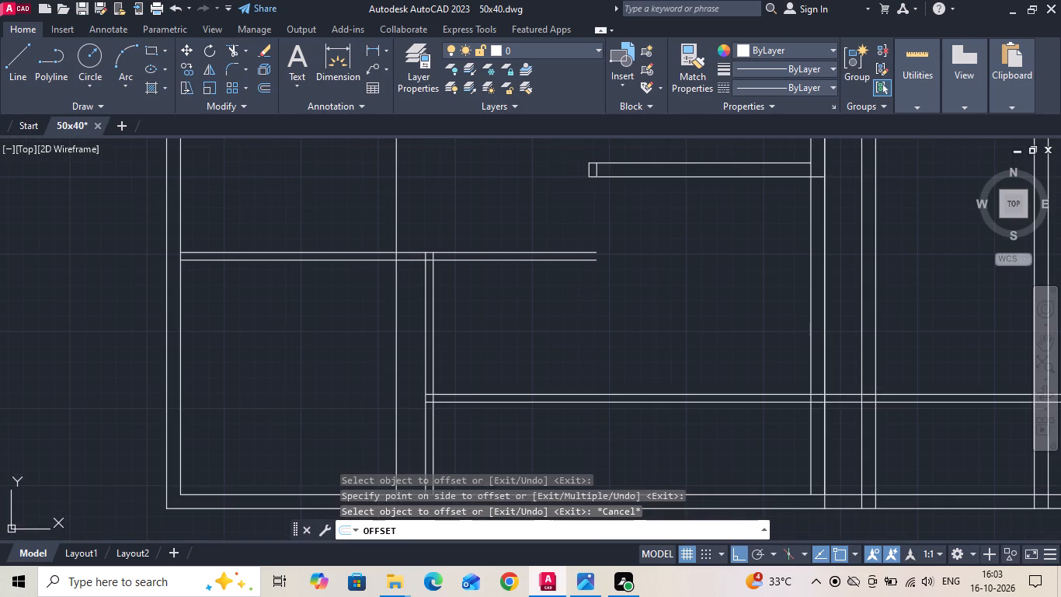
# Trim the new kitchen width line off above the kitchen's upper wall.
pyautogui.write('tr')
pyautogui.press('space')
pyautogui.moveTo(381, 228); pyautogui.dragTo(455, 190)
pyautogui.press('Escape')
# Move the kitchen's double-line right partition wall so its inner line sits on the new kitchen width line.
pyautogui.moveTo(453, 314); pyautogui.dragTo(442, 322)
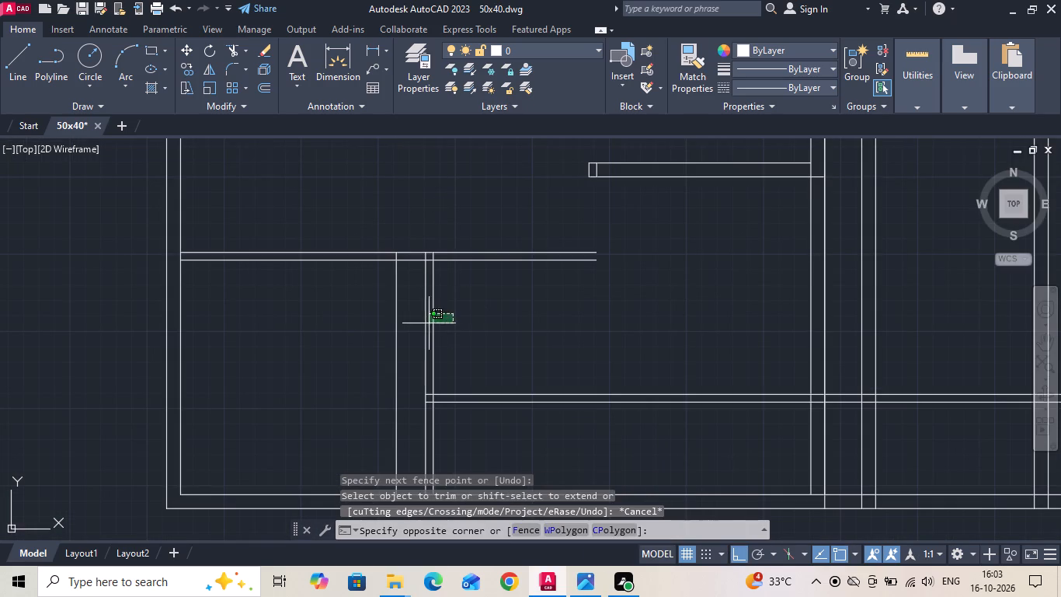
pyautogui.click(416, 323)
pyautogui.rightClick(416, 323)
pyautogui.click(432, 311)
pyautogui.scroll(2, 407, 249)
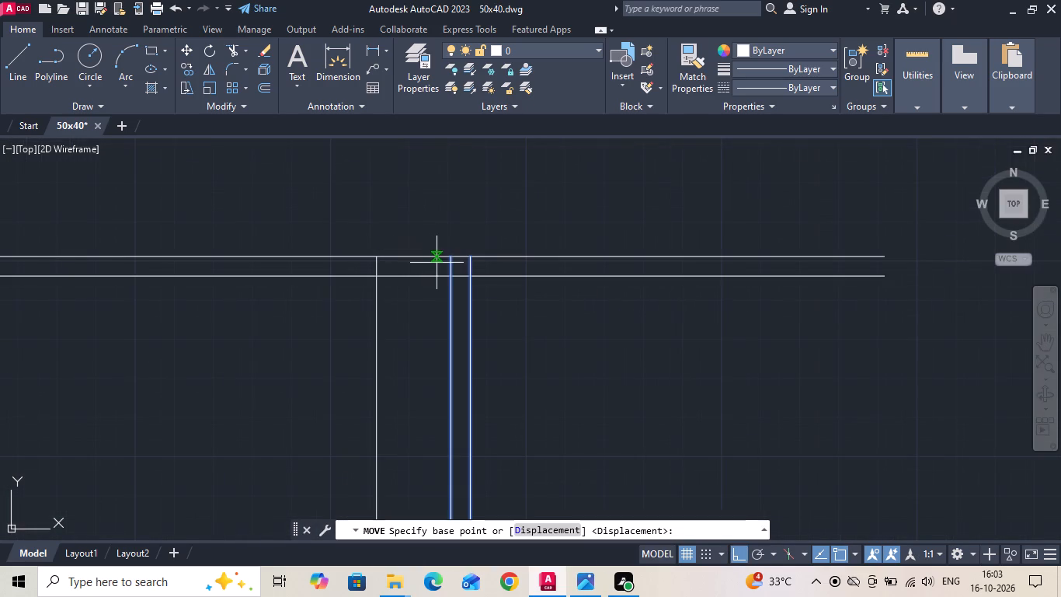
pyautogui.click(448, 259)
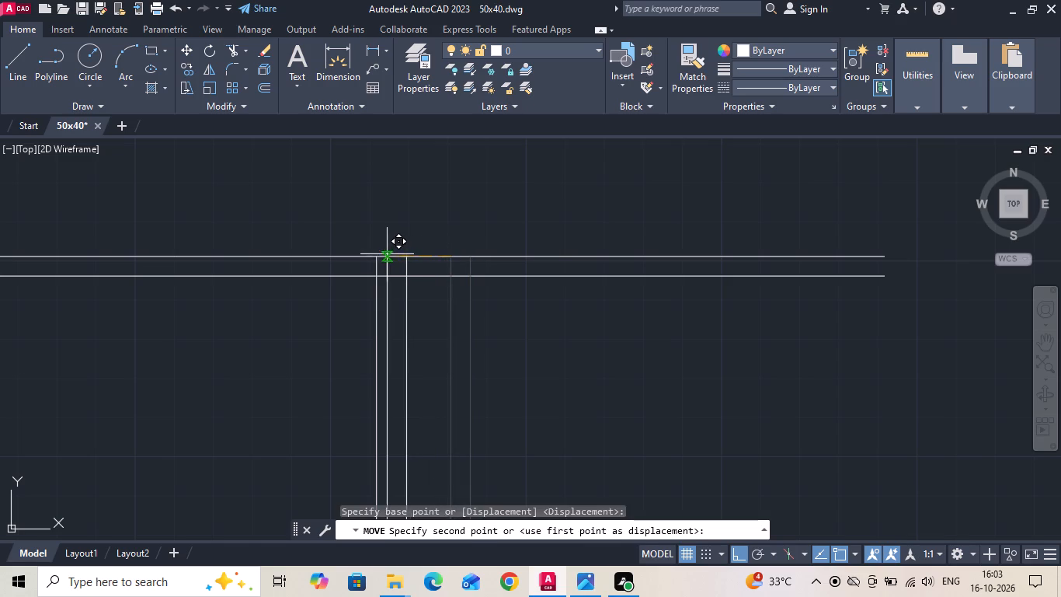
pyautogui.click(377, 253)
# Erase the duplicate line overlapping the kitchen partition's inner face.
pyautogui.click(377, 310)
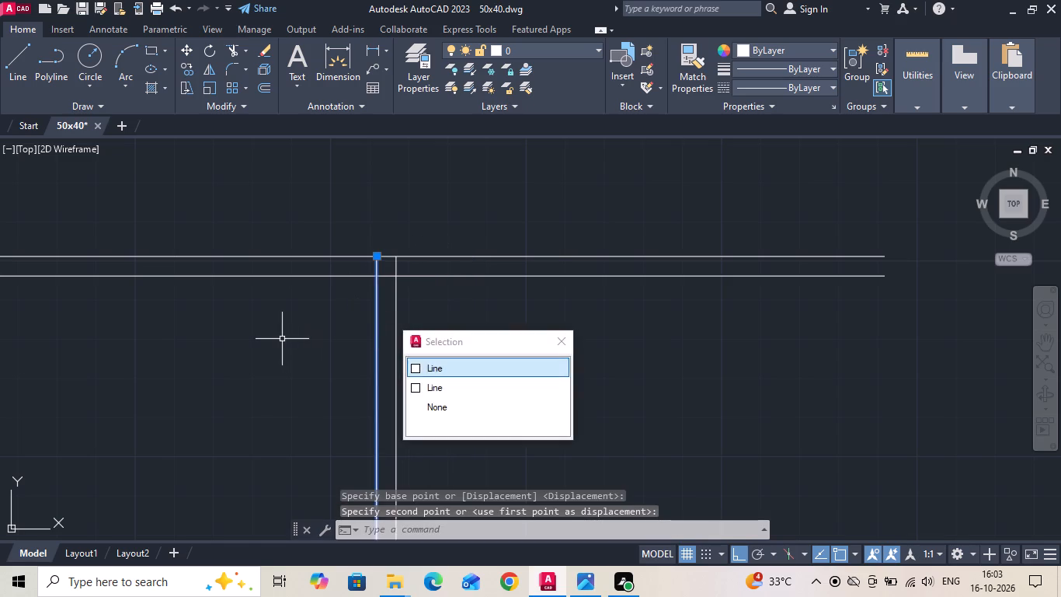
pyautogui.press('Delete')
# Offset the kitchen partition's outer line 7'1" to the right to mark the store's width.
pyautogui.scroll(-3, 418, 274)
pyautogui.write('o')
pyautogui.press('space')
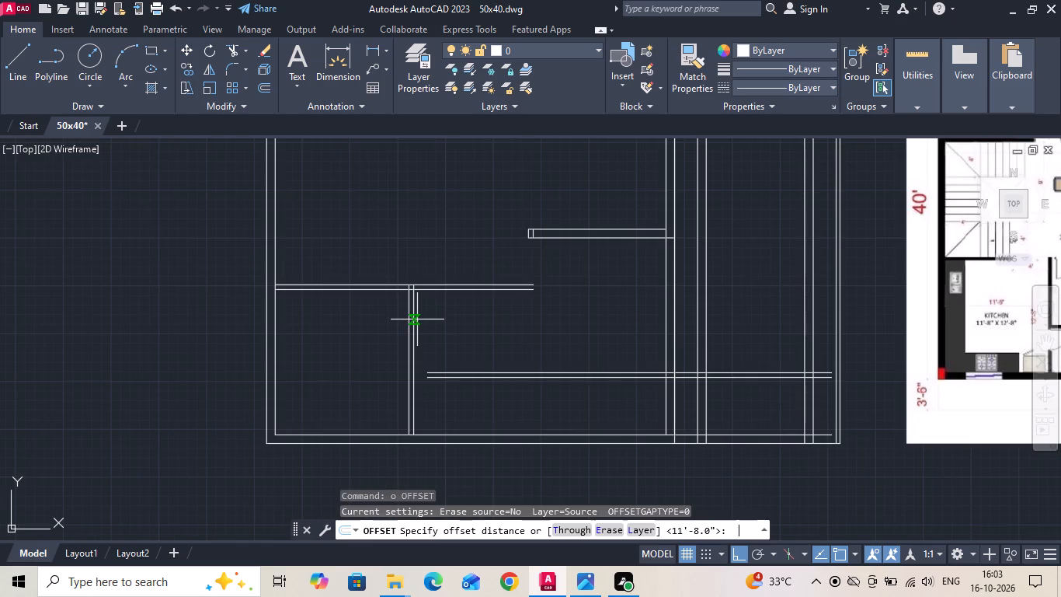
pyautogui.moveTo(551, 354); pyautogui.dragTo(452, 357, button='middle')
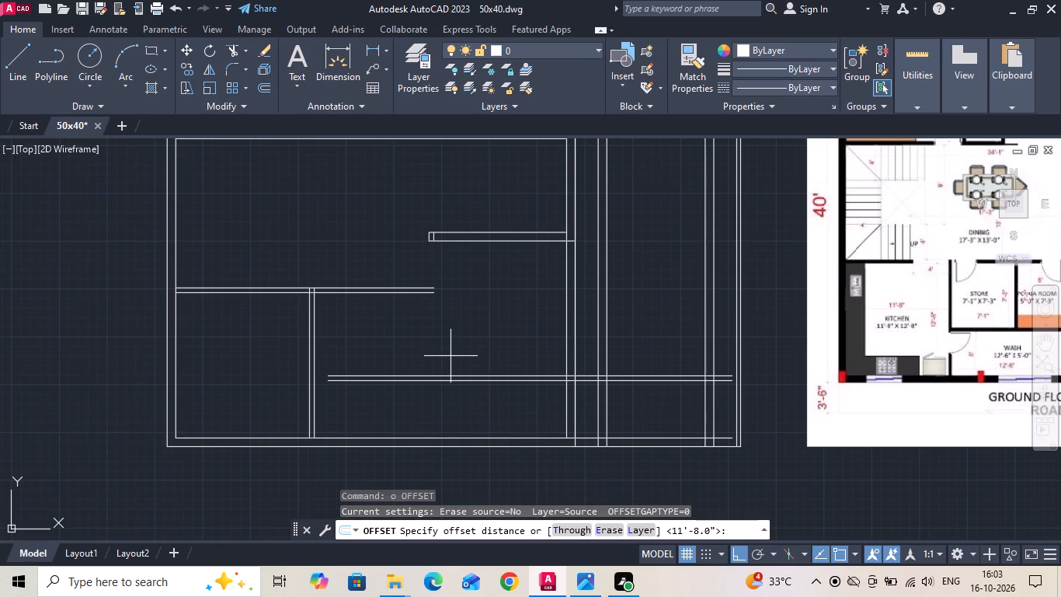
pyautogui.write("7'1")
pyautogui.press('space')
pyautogui.moveTo(314, 339); pyautogui.dragTo(325, 333)
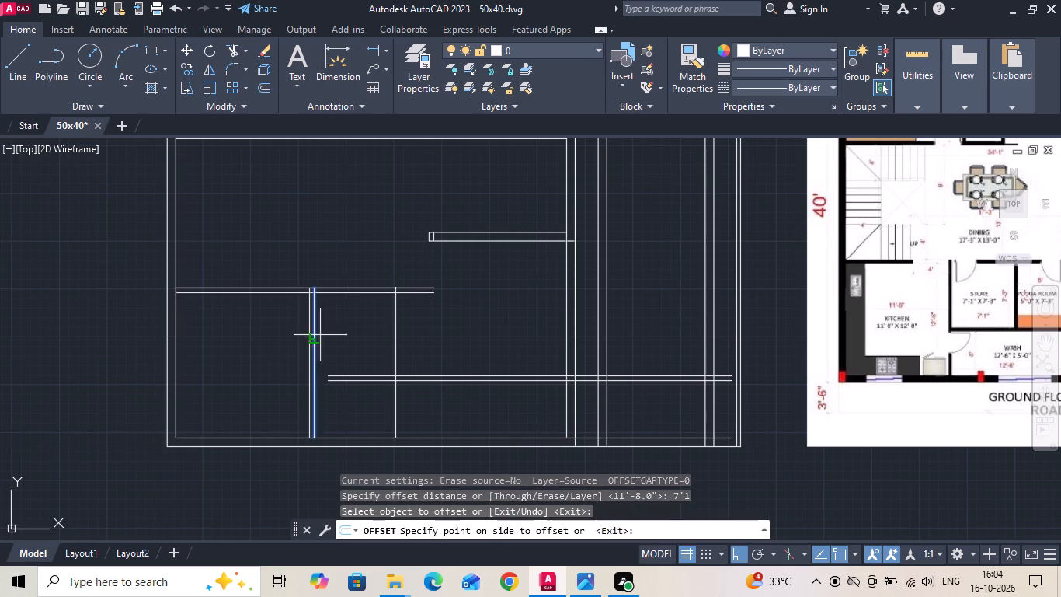
pyautogui.click(376, 319)
pyautogui.press('Escape')
# Offset the store width line 5" to the right to form the store and pooja room partition.
pyautogui.write('o 5')
pyautogui.press('space')
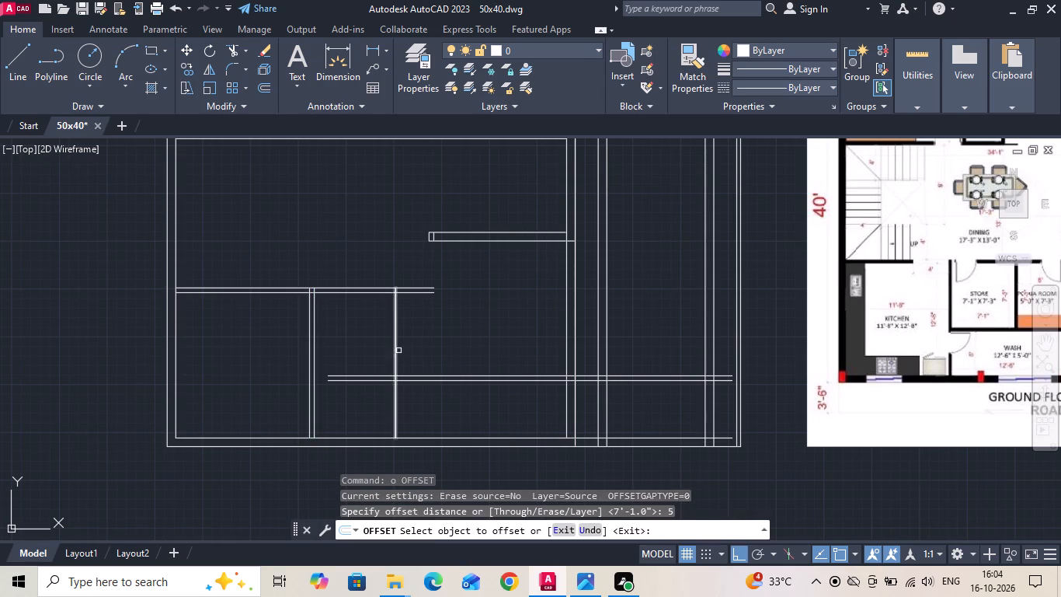
pyautogui.click(395, 351)
pyautogui.click(420, 339)
pyautogui.press('Escape')
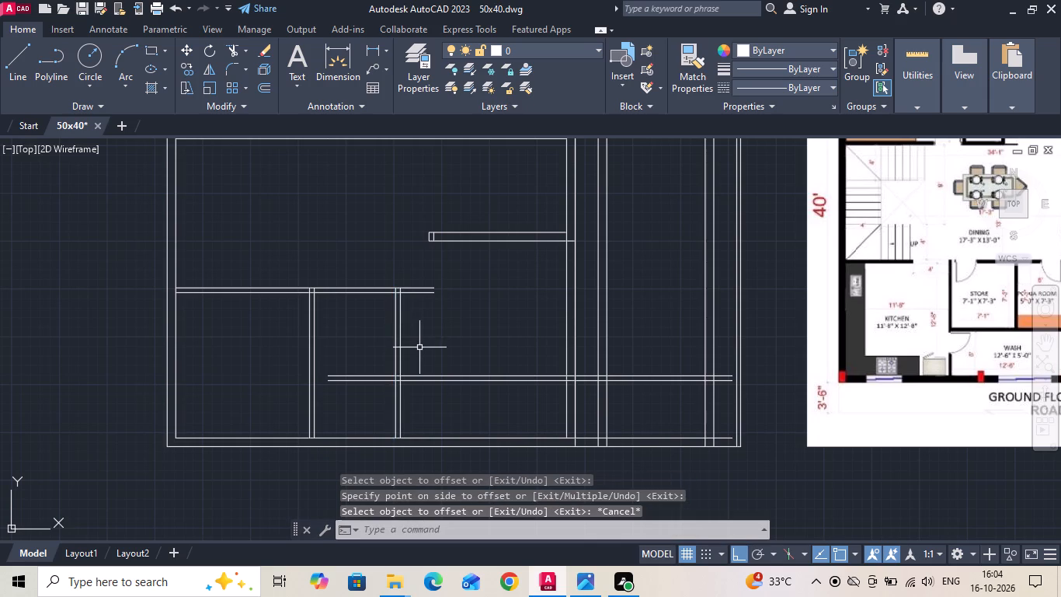
# Check the pooja room size in the reference plan and offset the store partition's right line 5' to mark its width.
pyautogui.write('o')
pyautogui.press('space')
pyautogui.moveTo(427, 344); pyautogui.dragTo(408, 349, button='middle')
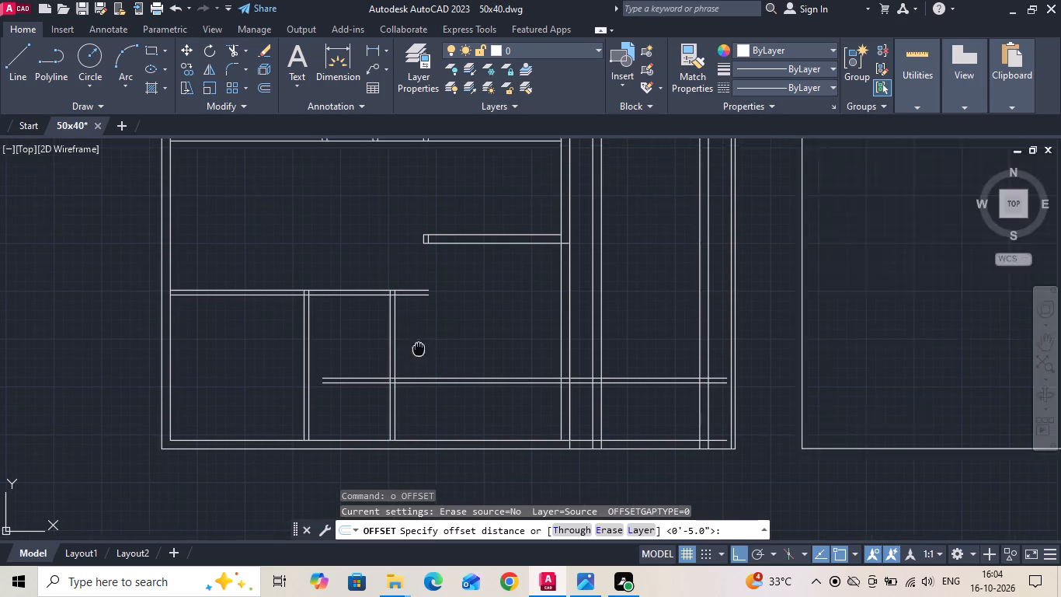
pyautogui.moveTo(408, 349); pyautogui.dragTo(339, 352, button='middle')
pyautogui.scroll(3, 936, 308)
pyautogui.scroll(-1, 631, 360)
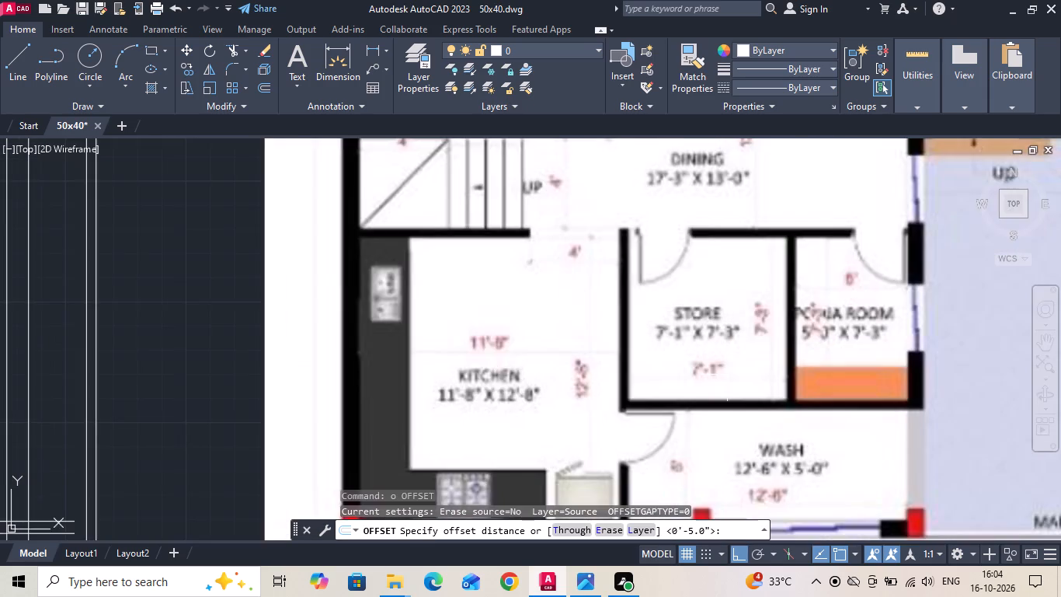
pyautogui.scroll(-1, 740, 375)
pyautogui.scroll(2, 792, 326)
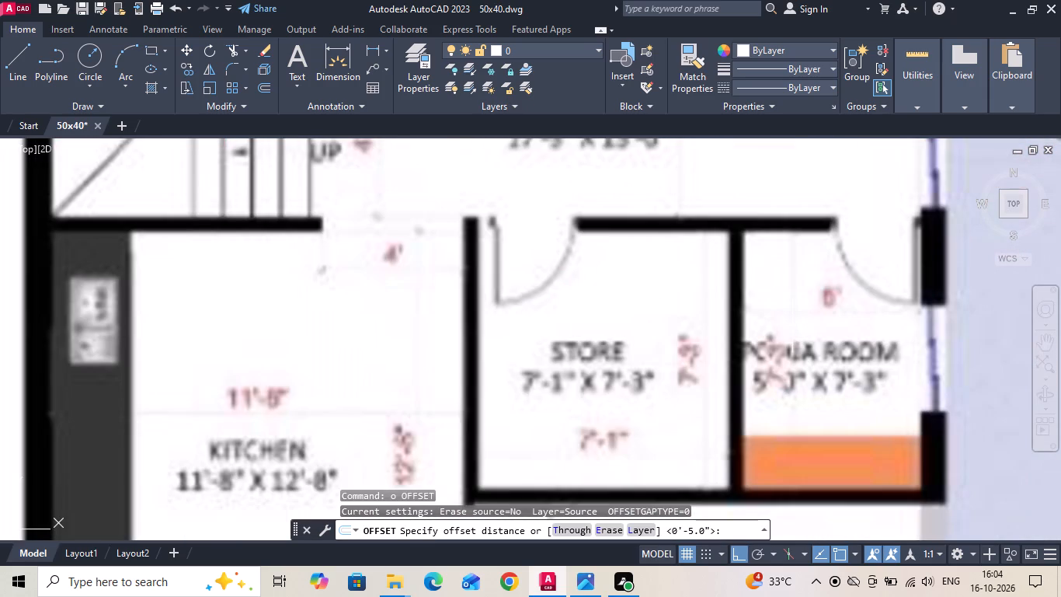
pyautogui.scroll(-2, 850, 357)
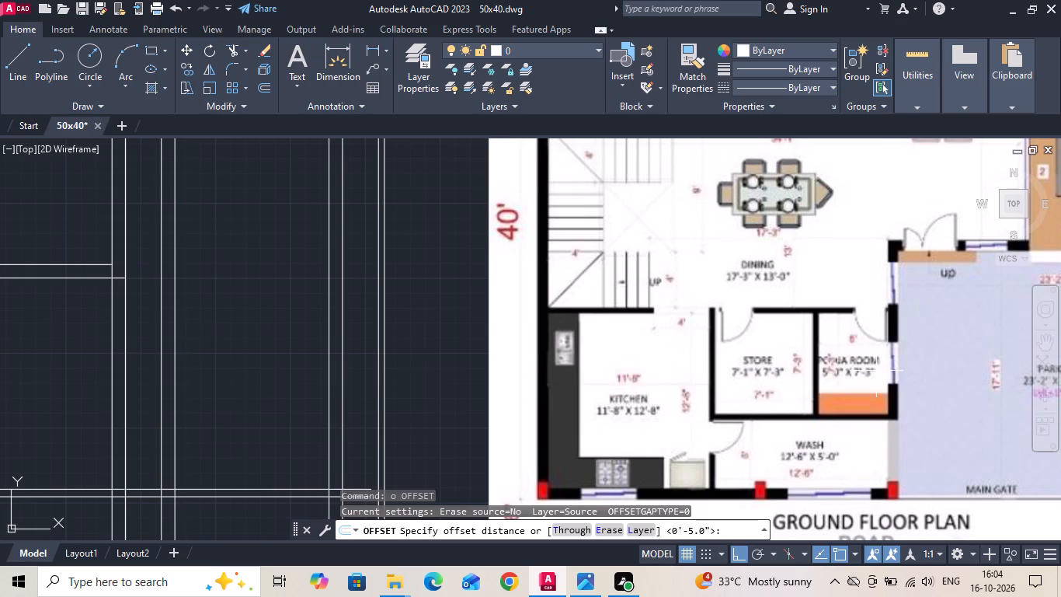
pyautogui.press('5')
pyautogui.press("'")
pyautogui.press('Return')
pyautogui.scroll(-1, 876, 372)
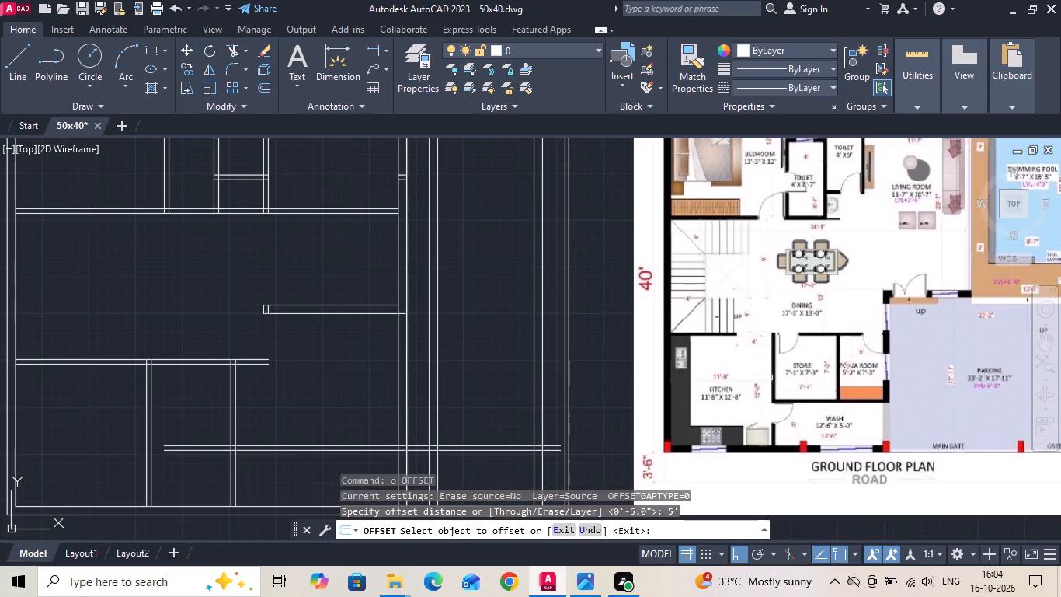
pyautogui.moveTo(235, 415); pyautogui.dragTo(273, 400)
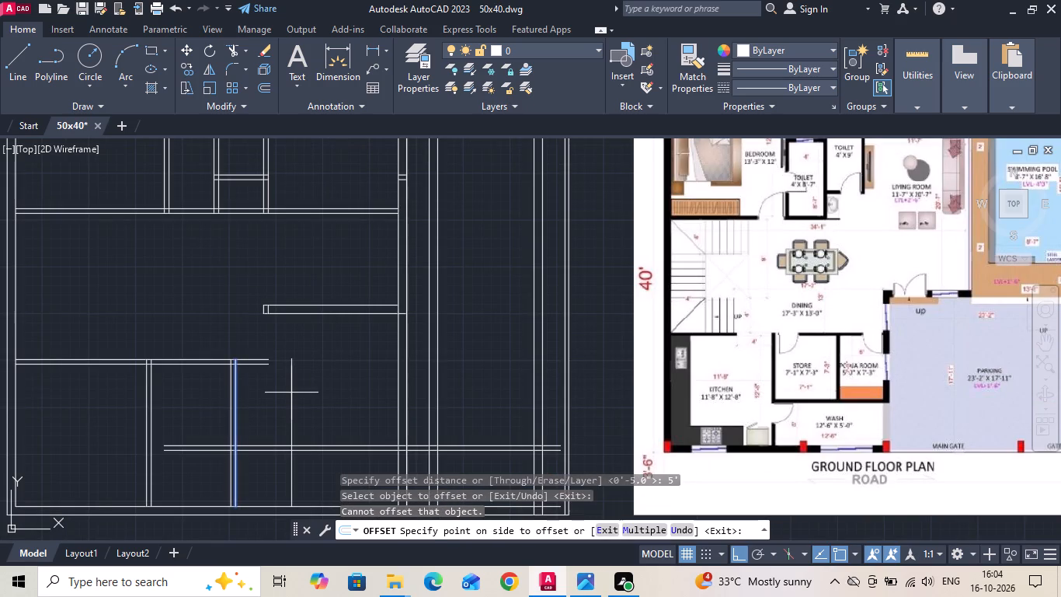
pyautogui.click(291, 393)
# Offset the pooja room width line 9" outward to form the room's right wall.
pyautogui.moveTo(263, 410); pyautogui.dragTo(320, 407, button='middle')
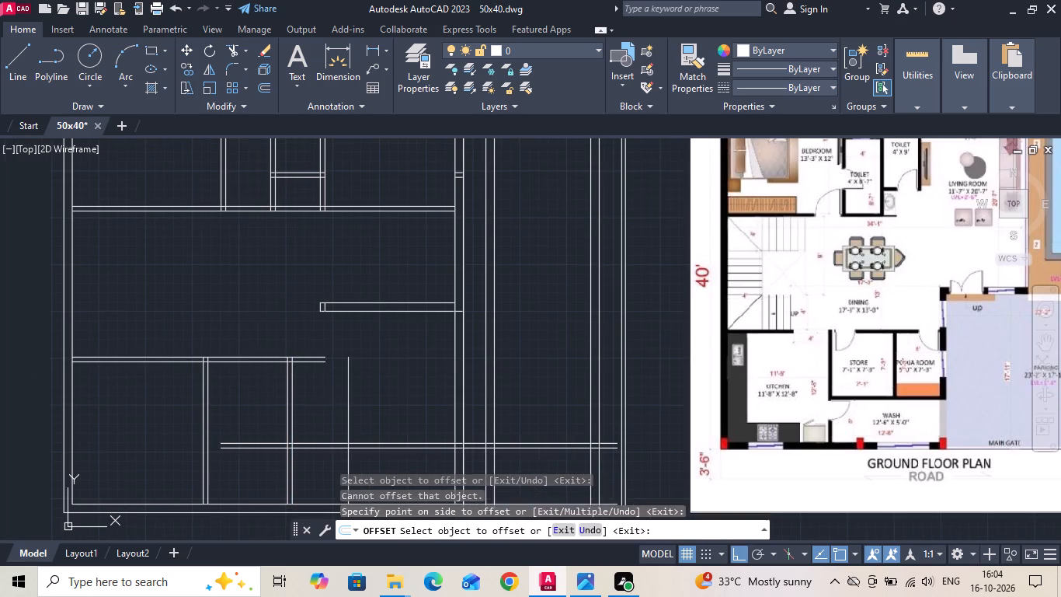
pyautogui.press('Escape')
pyautogui.write('o 9')
pyautogui.press('space')
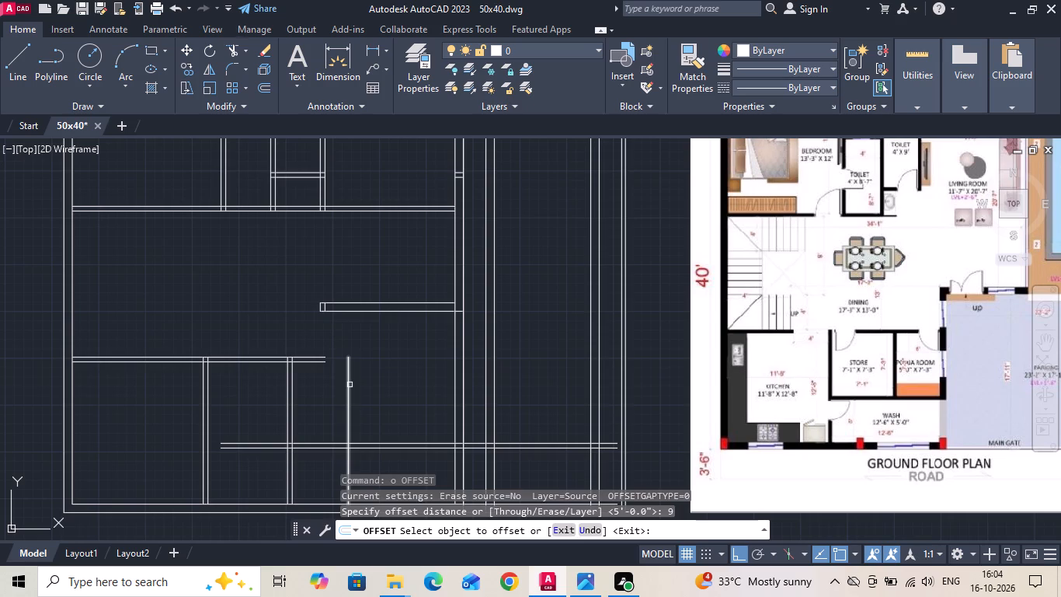
pyautogui.moveTo(350, 384); pyautogui.dragTo(411, 361)
pyautogui.click(426, 357)
pyautogui.press('Escape')
# Extend both lines of the pooja room's right wall up to the dining area's lower wall.
pyautogui.press('e')
pyautogui.press('x')
pyautogui.press('space')
pyautogui.moveTo(395, 366); pyautogui.dragTo(325, 374)
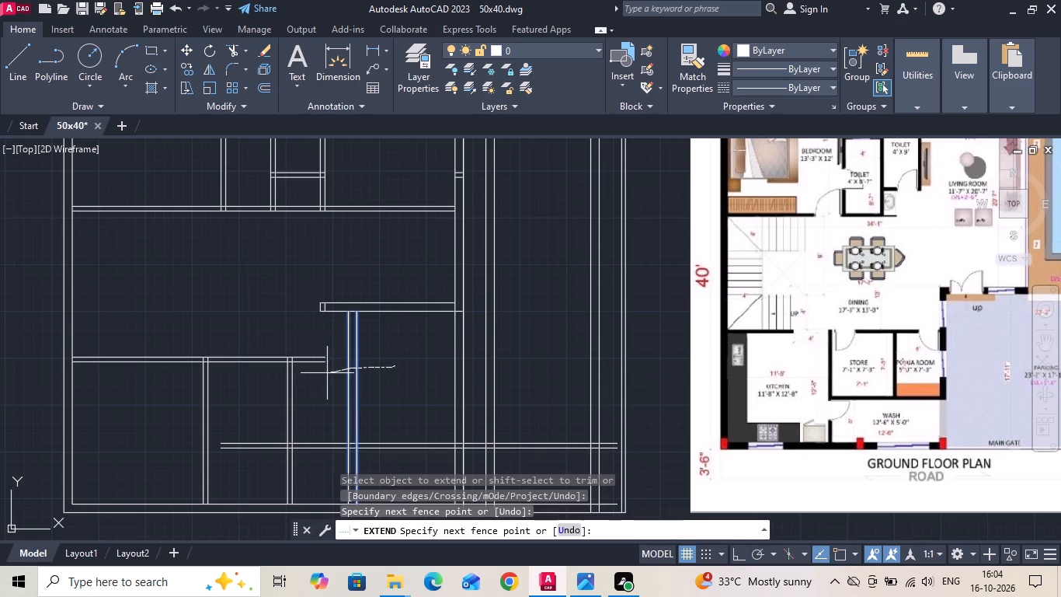
pyautogui.moveTo(325, 374); pyautogui.dragTo(323, 375)
pyautogui.click(347, 321)
# Extend the two lines of the kitchen and store's upper wall to the pooja room's right wall.
pyautogui.moveTo(301, 346); pyautogui.dragTo(299, 353)
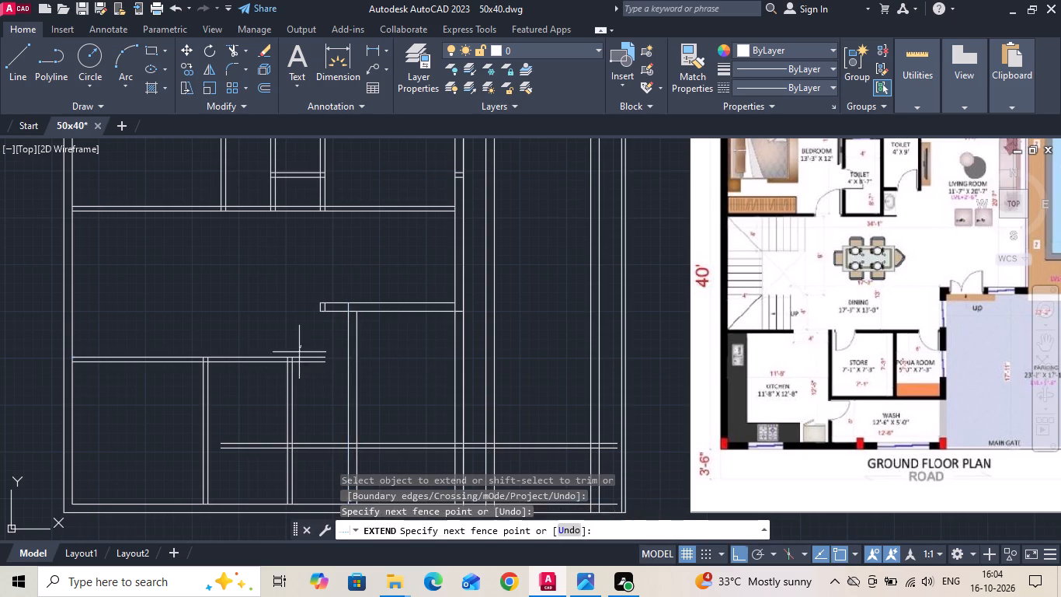
pyautogui.moveTo(299, 353); pyautogui.dragTo(300, 375)
pyautogui.press('Escape')
# Trim the dining wall's stub projecting past the pooja room wall and erase its leftover end-cap lines.
pyautogui.press('t')
pyautogui.press('r')
pyautogui.press('space')
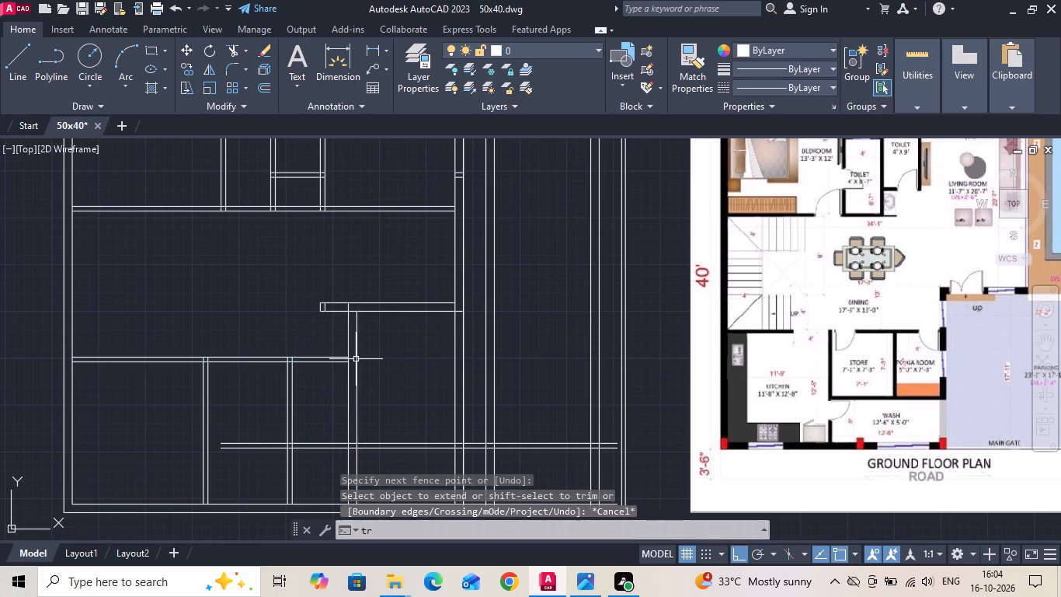
pyautogui.moveTo(330, 298); pyautogui.dragTo(329, 322)
pyautogui.press('Escape')
pyautogui.moveTo(330, 305); pyautogui.dragTo(305, 305)
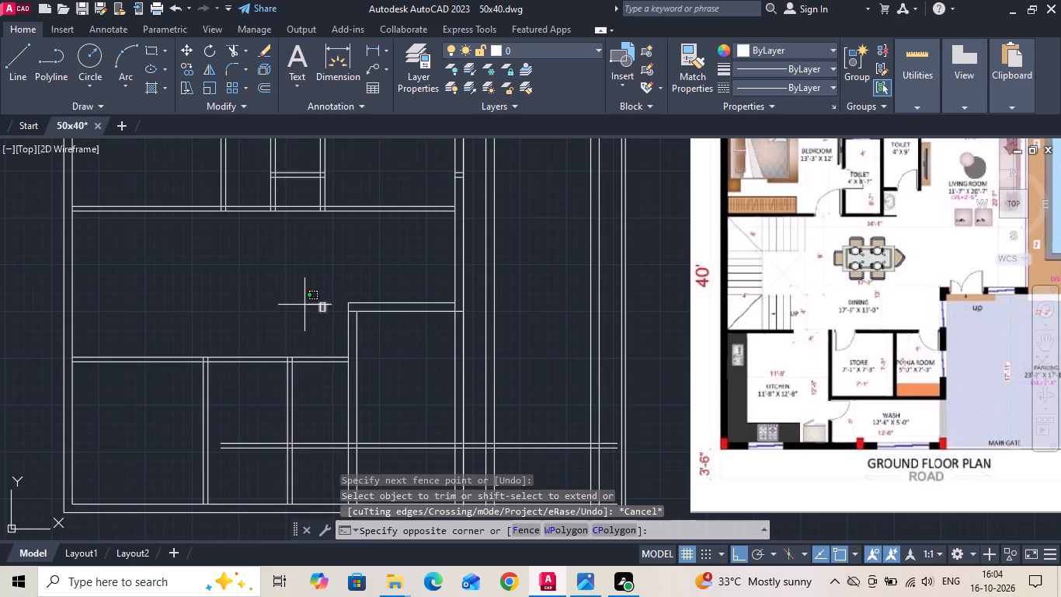
pyautogui.click(304, 305)
pyautogui.press('Delete')
# Extend the outer line of the pooja room's right wall down to the plan's outer bottom line.
pyautogui.scroll(-1, 325, 301)
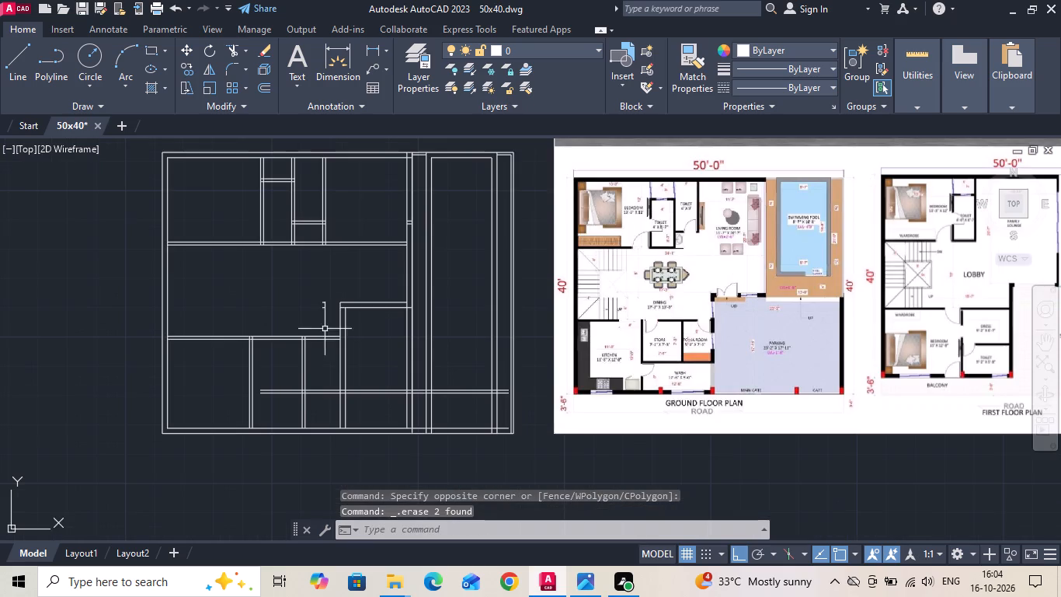
pyautogui.scroll(1, 325, 411)
pyautogui.write('ex')
pyautogui.press('space')
pyautogui.click(355, 430)
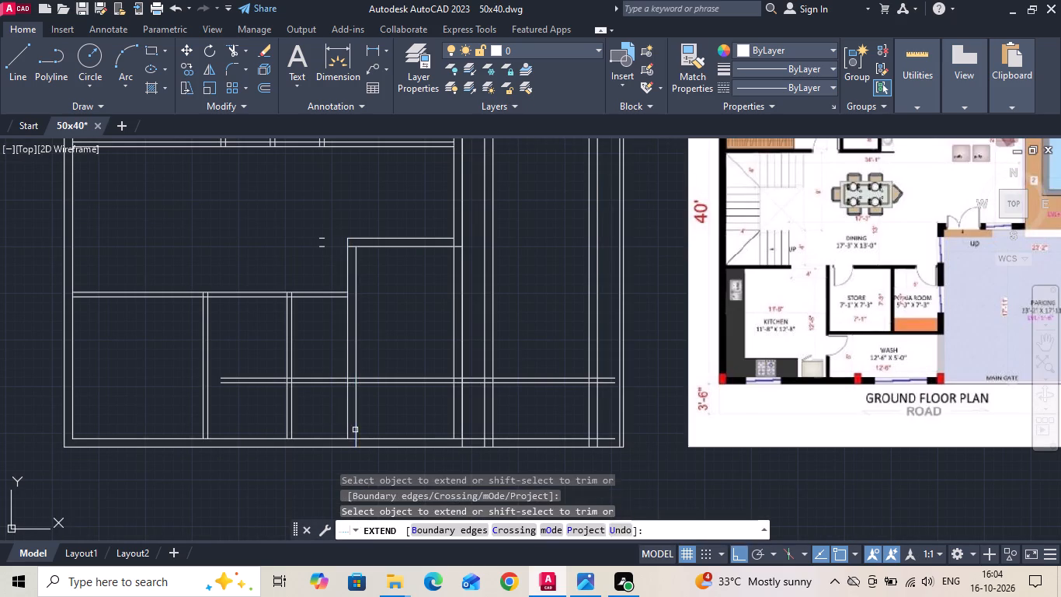
pyautogui.press('Escape')
# Extend the wash area's two upper wall lines leftward to the kitchen partition.
pyautogui.scroll(-1, 374, 418)
pyautogui.write('ex')
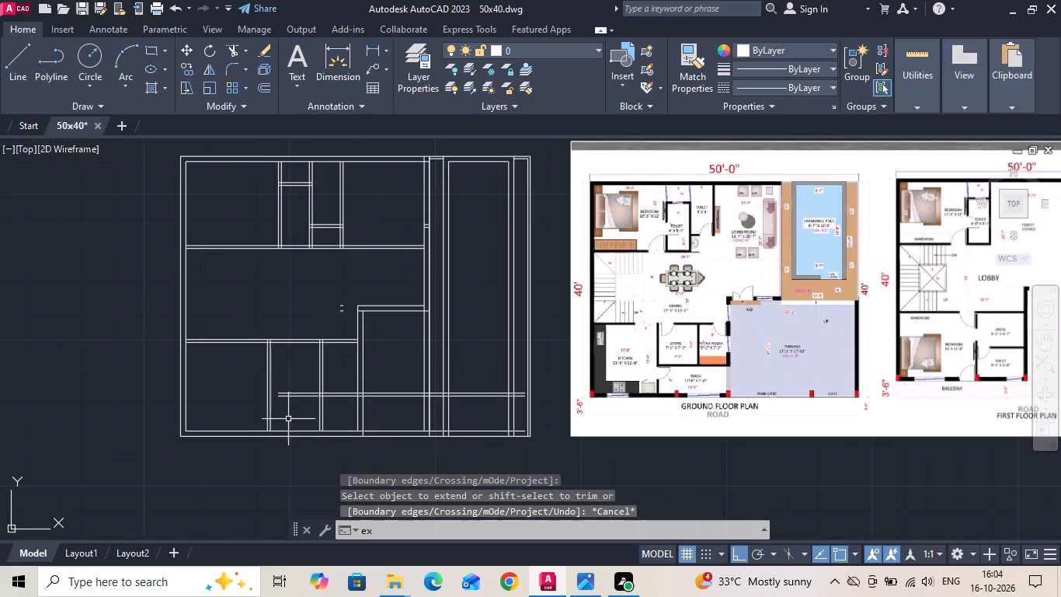
pyautogui.click(288, 419)
pyautogui.press('space')
pyautogui.press('space')
pyautogui.moveTo(288, 414); pyautogui.dragTo(288, 371)
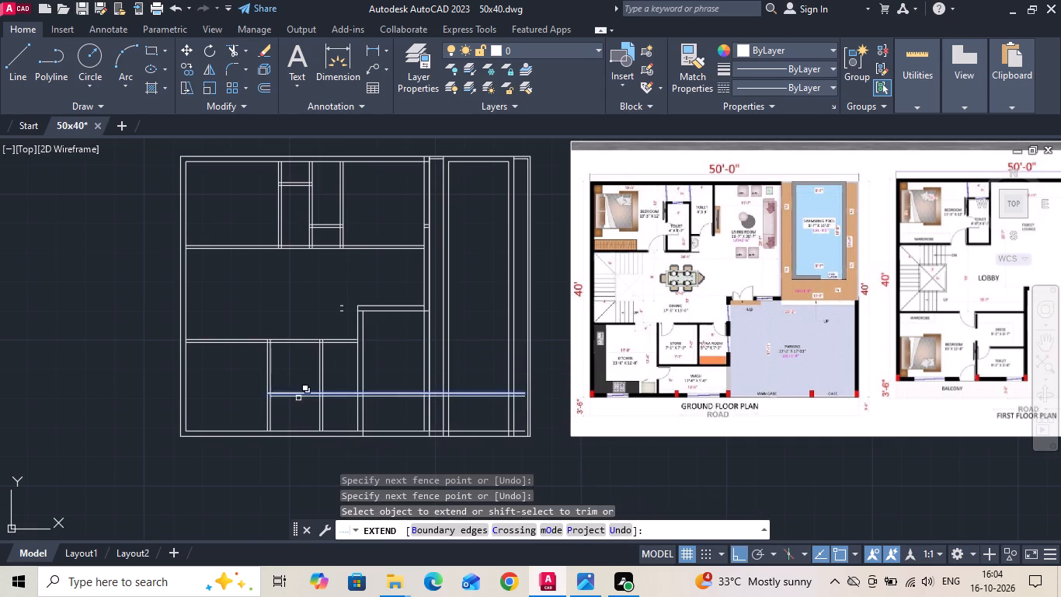
pyautogui.press('Escape')
# Trim the wash area's upper wall lines and the inner bottom wall line across the gap beyond the pooja room's right wall.
pyautogui.press('t')
pyautogui.press('r')
pyautogui.press('space')
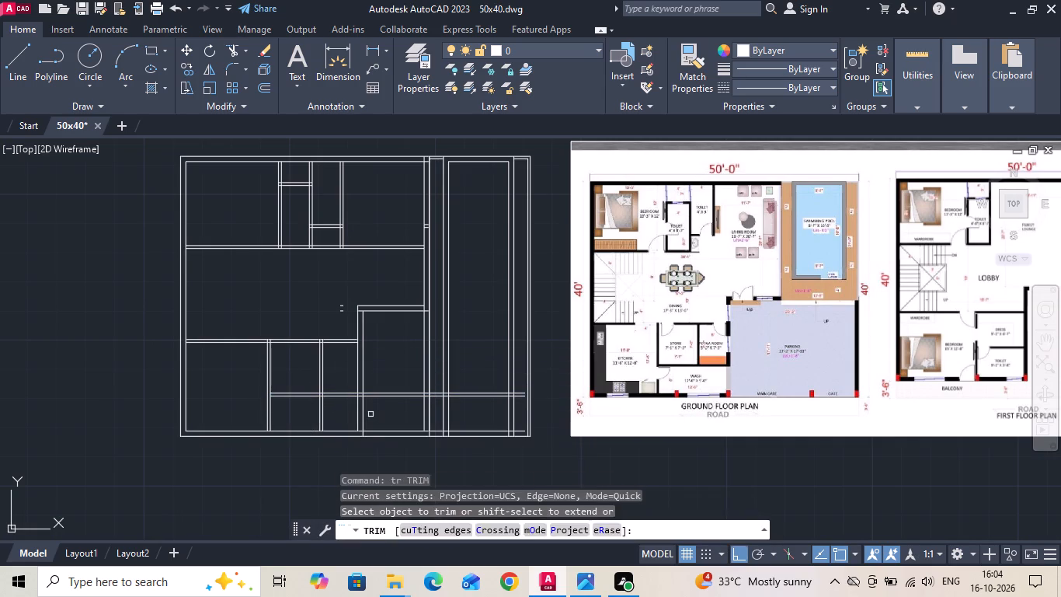
pyautogui.moveTo(371, 414); pyautogui.dragTo(377, 376)
pyautogui.scroll(2, 361, 437)
pyautogui.click(376, 424)
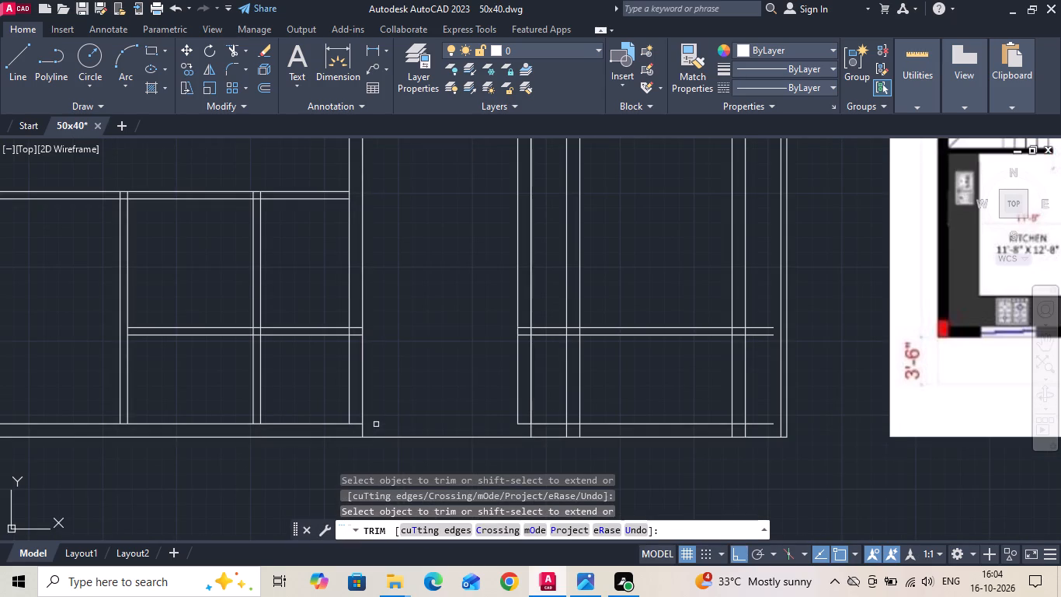
pyautogui.scroll(-2, 377, 424)
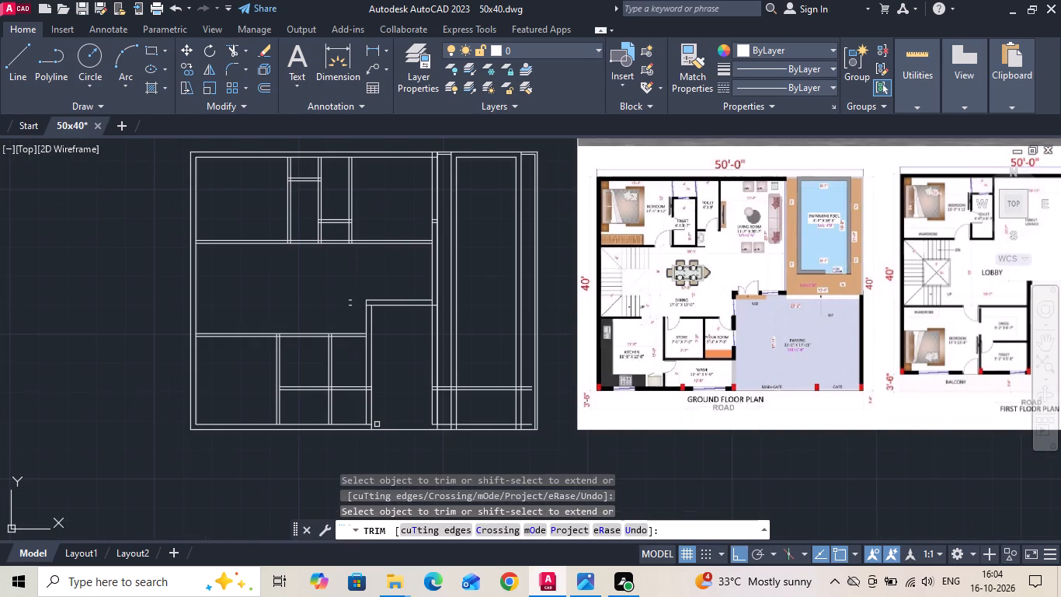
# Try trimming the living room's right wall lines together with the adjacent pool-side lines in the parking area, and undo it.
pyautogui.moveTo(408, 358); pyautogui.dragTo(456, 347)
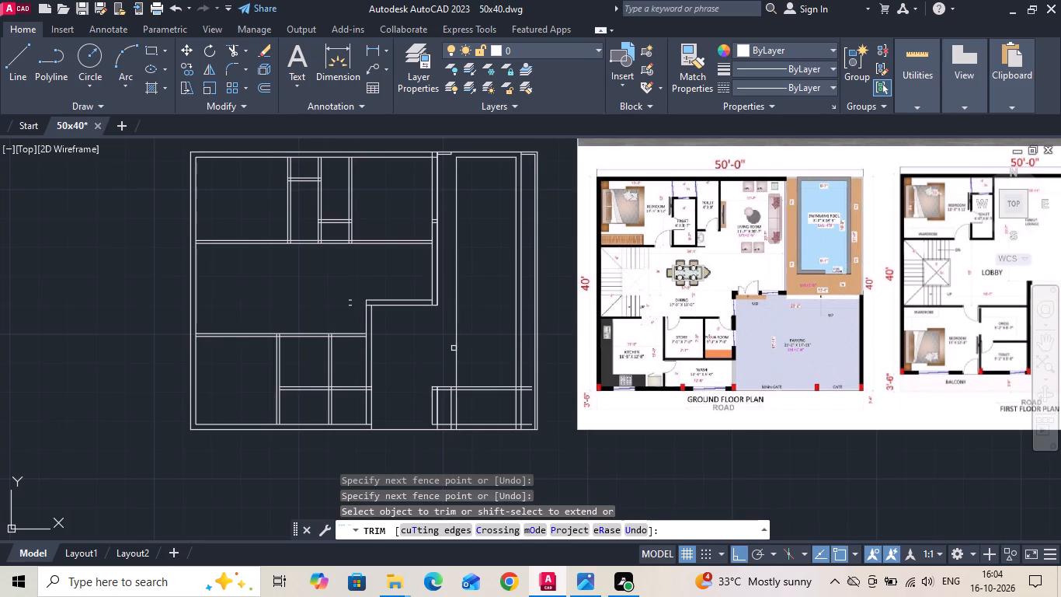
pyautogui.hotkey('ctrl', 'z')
# Trim the two lines of the living room's right wall between the dining wall corner and the leftover wash wall lines.
pyautogui.scroll(-2, 439, 379)
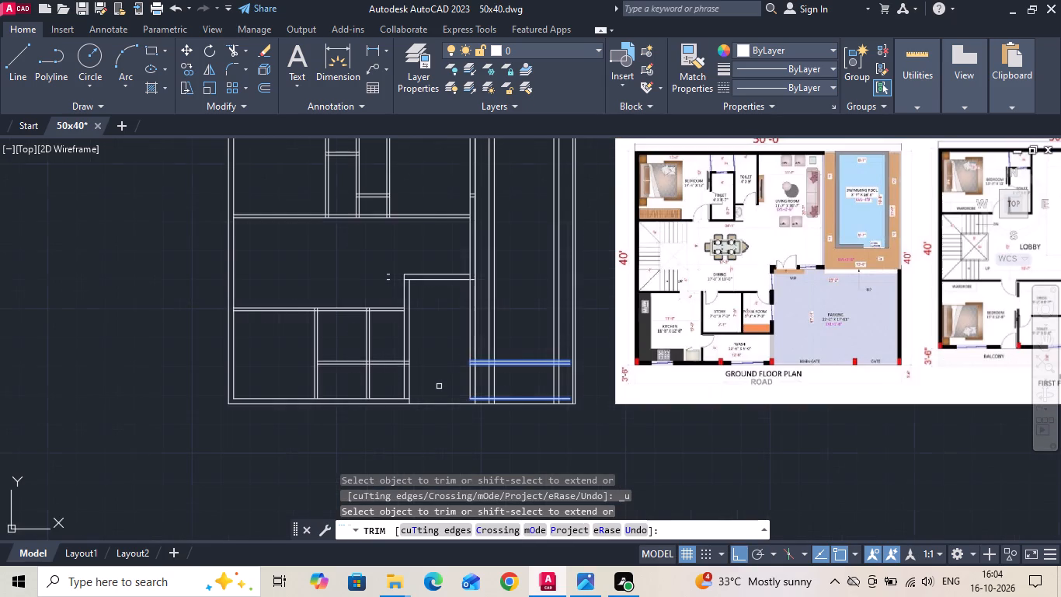
pyautogui.press('Escape')
pyautogui.write('tr')
pyautogui.press('space')
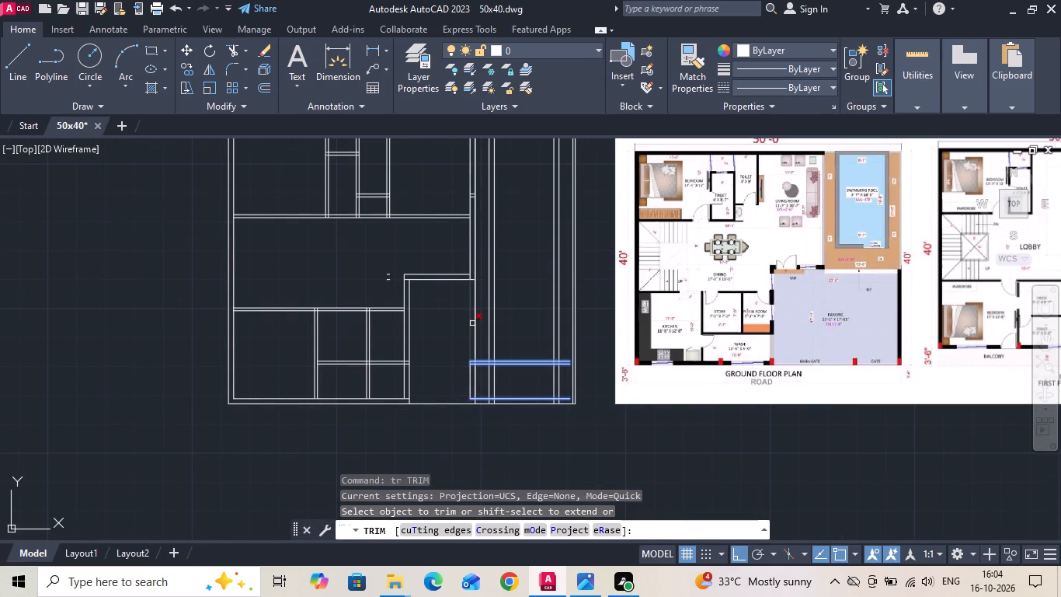
pyautogui.click(472, 323)
pyautogui.click(474, 340)
pyautogui.click(475, 347)
pyautogui.click(475, 349)
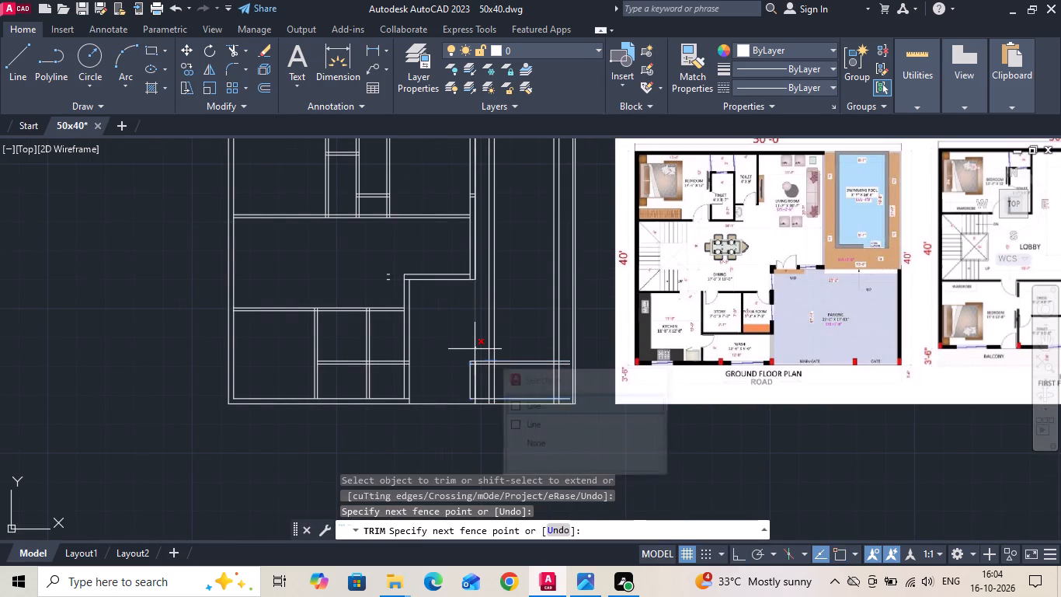
pyautogui.press('Escape')
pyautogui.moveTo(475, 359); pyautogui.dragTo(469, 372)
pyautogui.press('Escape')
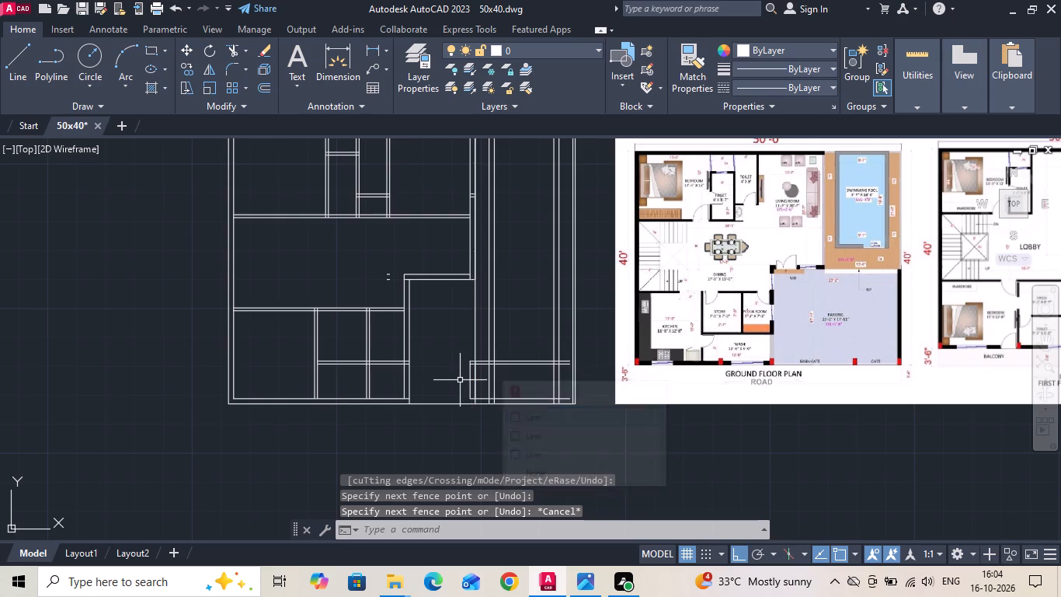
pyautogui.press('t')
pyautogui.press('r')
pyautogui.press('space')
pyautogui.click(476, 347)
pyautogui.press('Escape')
# Erase the leftover horizontal wash wall lines and vertical wall segments in the lower parking area.
pyautogui.moveTo(477, 347); pyautogui.dragTo(478, 350)
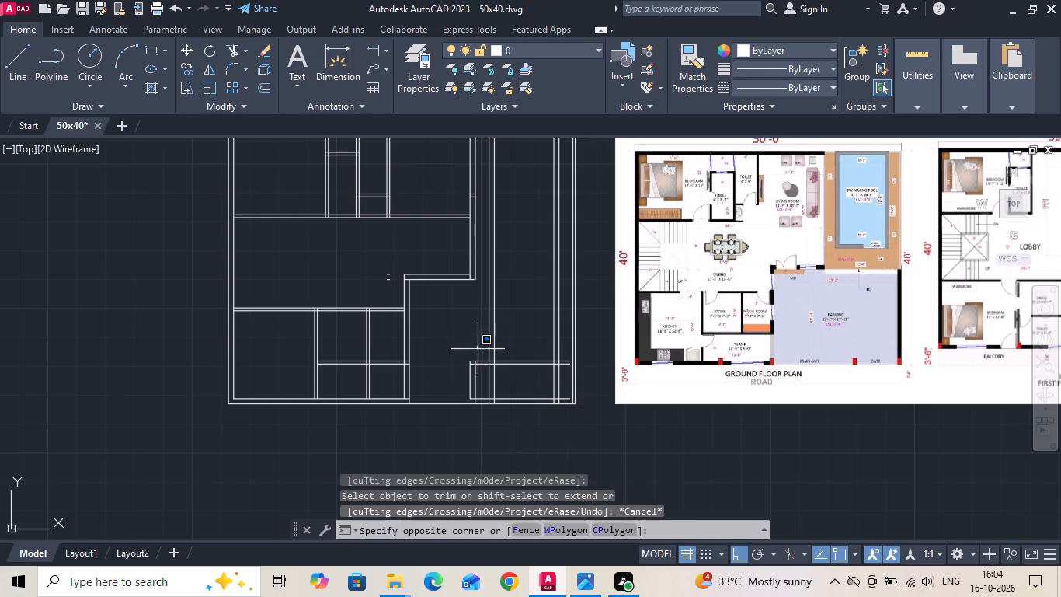
pyautogui.moveTo(478, 350); pyautogui.dragTo(474, 361)
pyautogui.click(461, 385)
pyautogui.press('Delete')
pyautogui.scroll(-2, 463, 427)
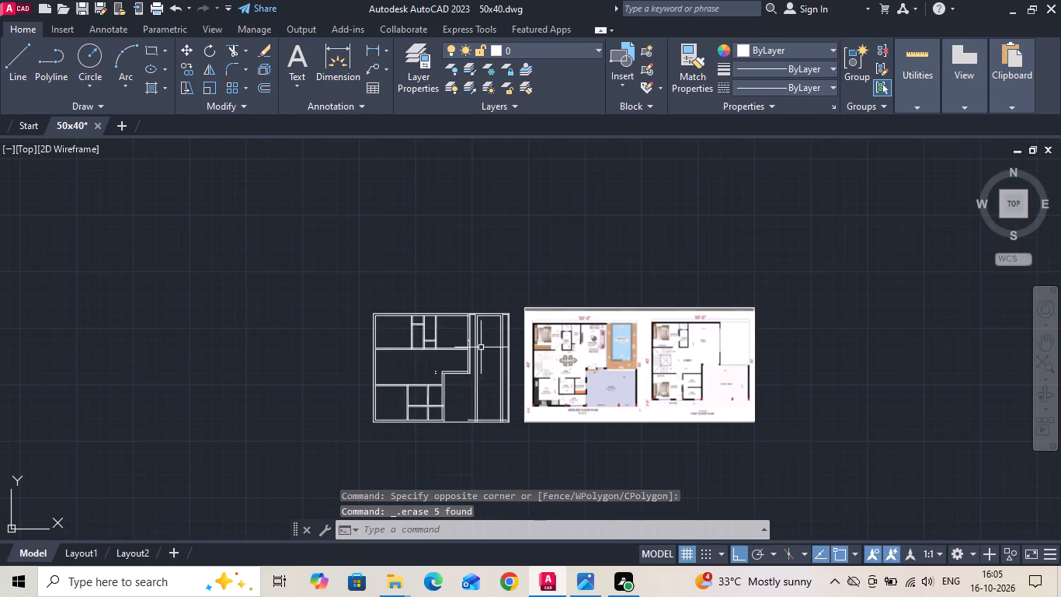
# Offset the swimming pool's top inner wall line 16'8" downward to form the pool's bottom inner line.
pyautogui.scroll(2, 481, 339)
pyautogui.scroll(-1, 411, 328)
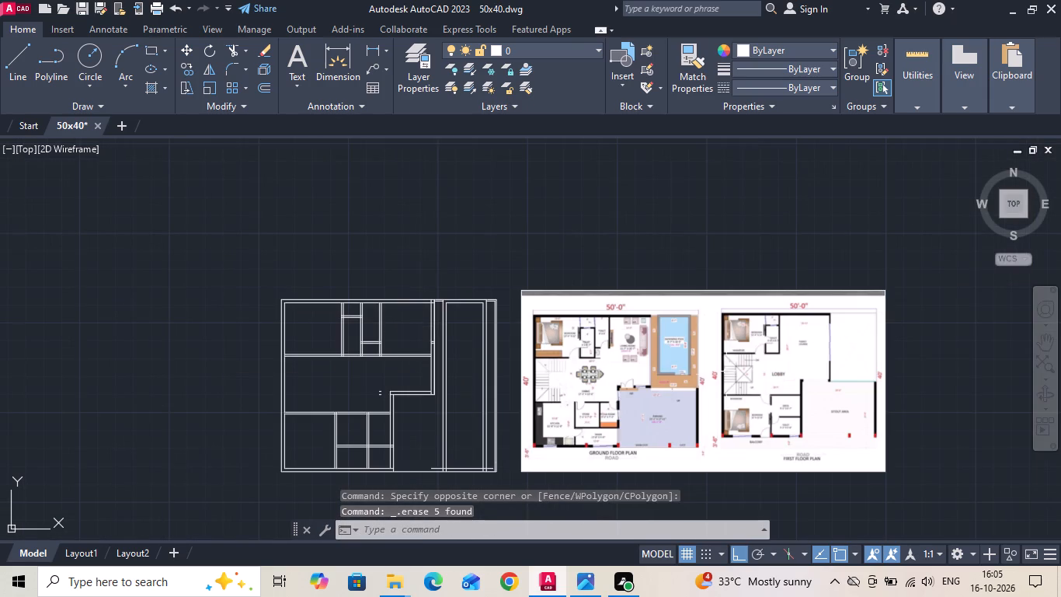
pyautogui.scroll(2, 734, 331)
pyautogui.scroll(3, 635, 315)
pyautogui.scroll(-1, 633, 318)
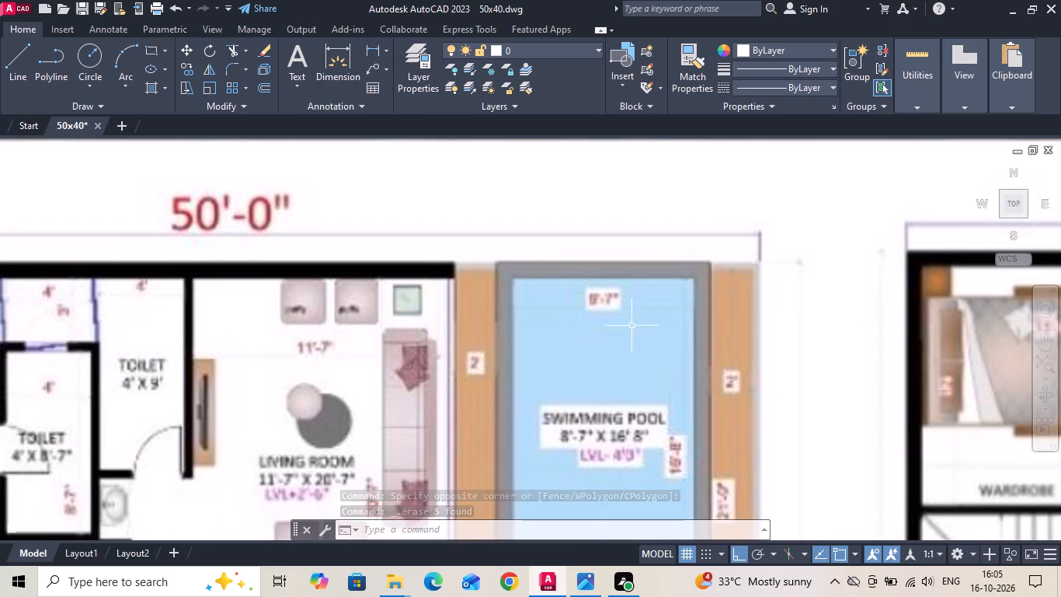
pyautogui.write('o 1')
pyautogui.write("6'")
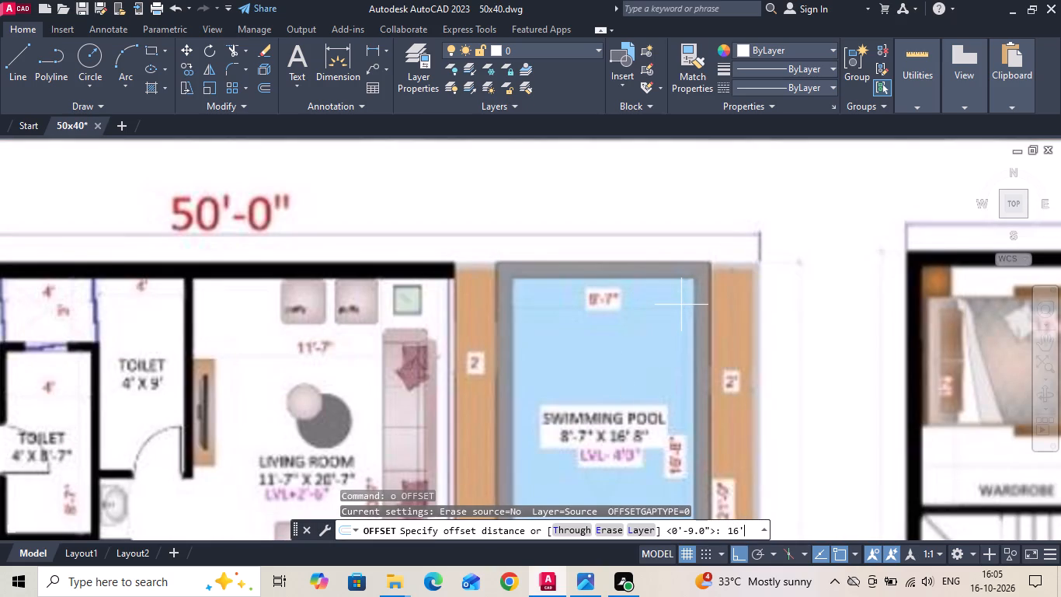
pyautogui.write('8')
pyautogui.press('space')
pyautogui.scroll(-1, 681, 305)
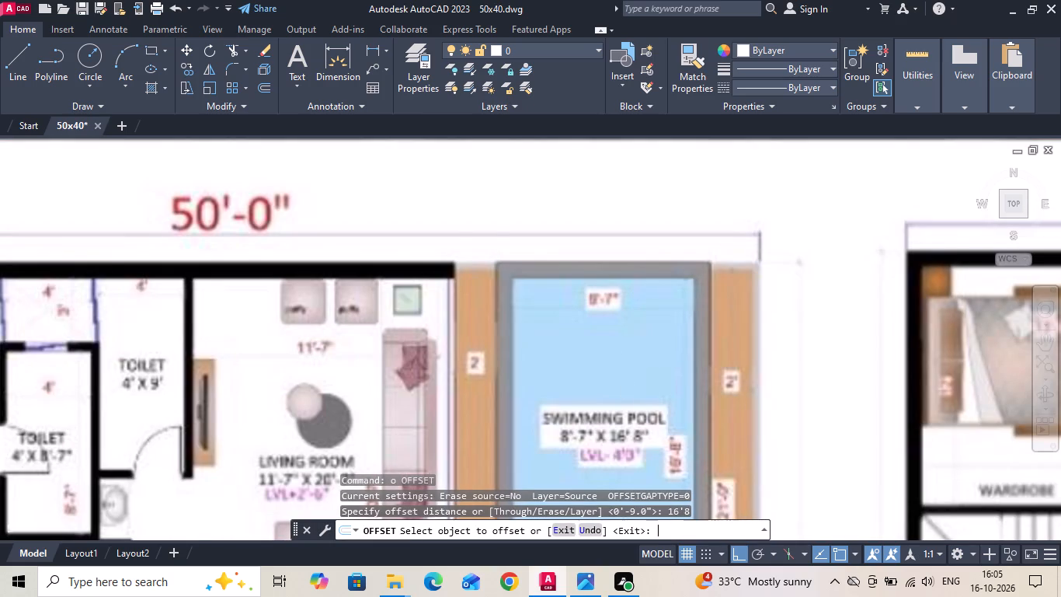
pyautogui.scroll(-1, 681, 305)
pyautogui.scroll(-1, 399, 323)
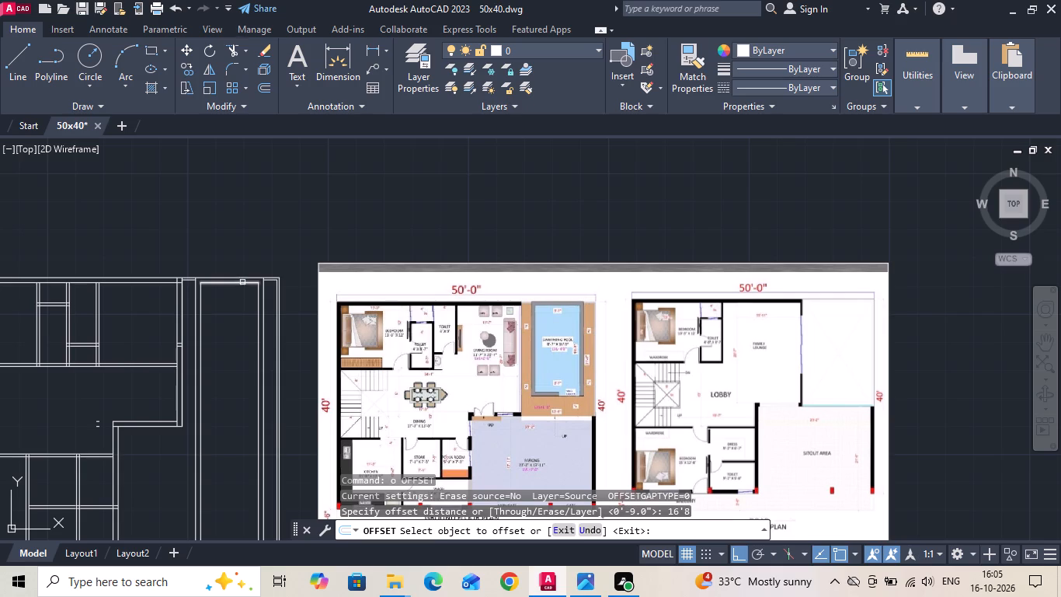
pyautogui.moveTo(242, 282); pyautogui.dragTo(241, 301)
pyautogui.click(225, 360)
pyautogui.moveTo(225, 368); pyautogui.dragTo(332, 345, button='middle')
pyautogui.press('Escape')
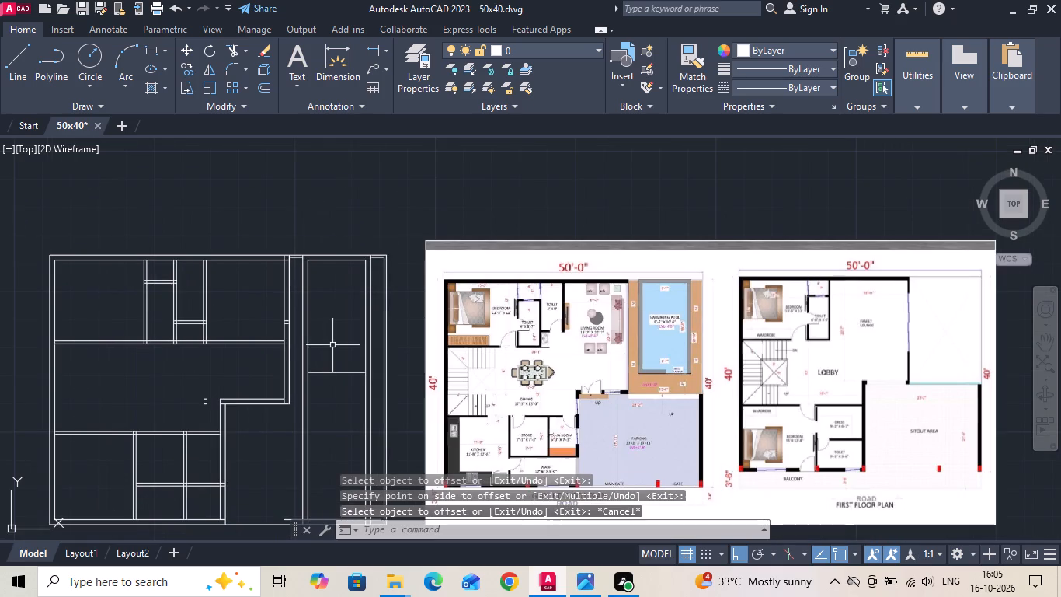
# Offset the pool's bottom inner line 9" downward to give the pool's lower wall its thickness.
pyautogui.write('o')
pyautogui.press('space')
pyautogui.write('9')
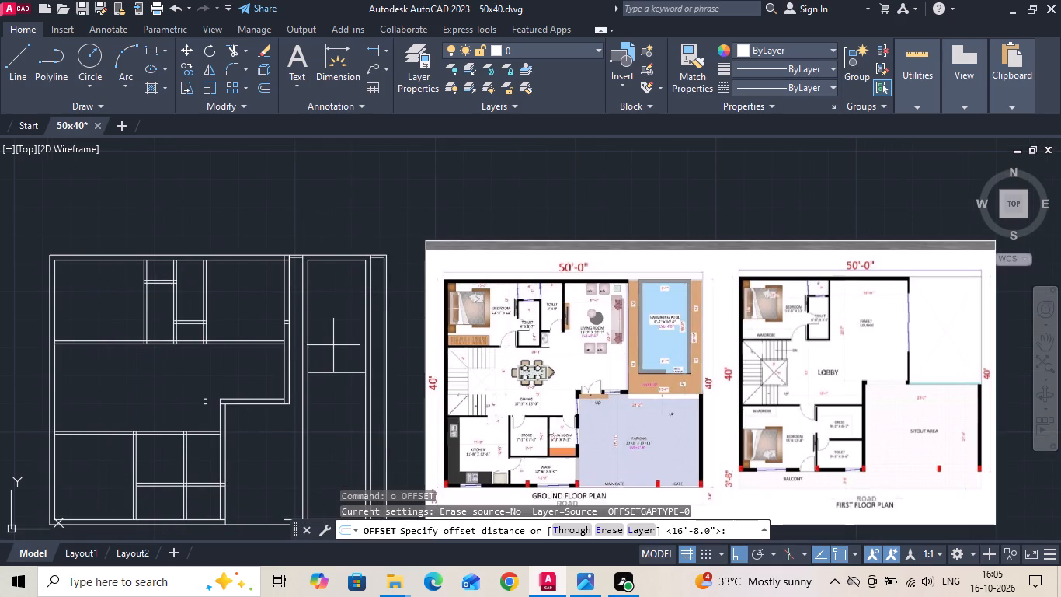
pyautogui.press('space')
pyautogui.click(324, 375)
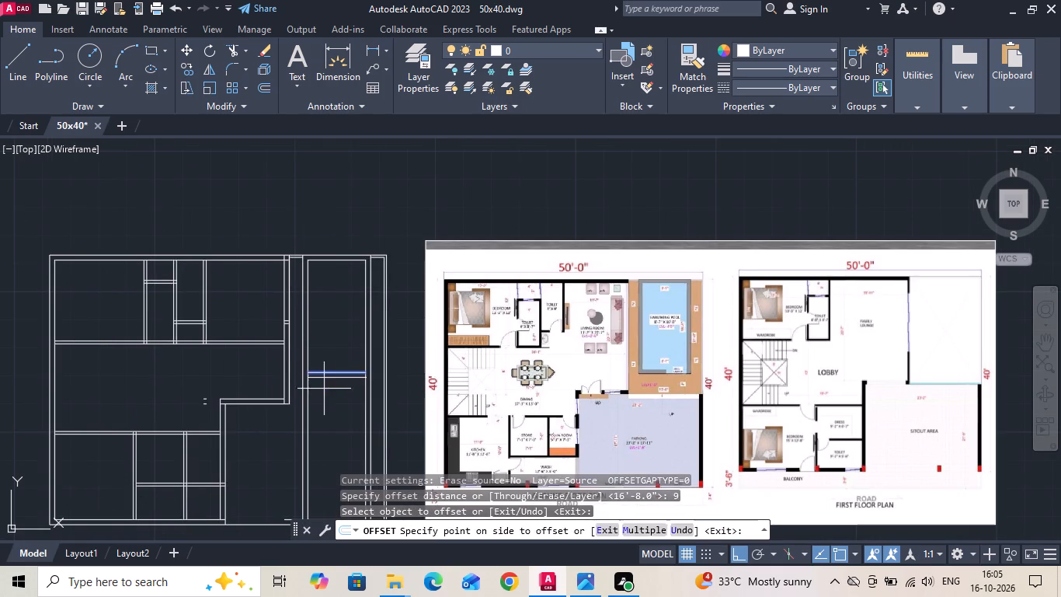
pyautogui.click(324, 394)
pyautogui.scroll(2, 636, 392)
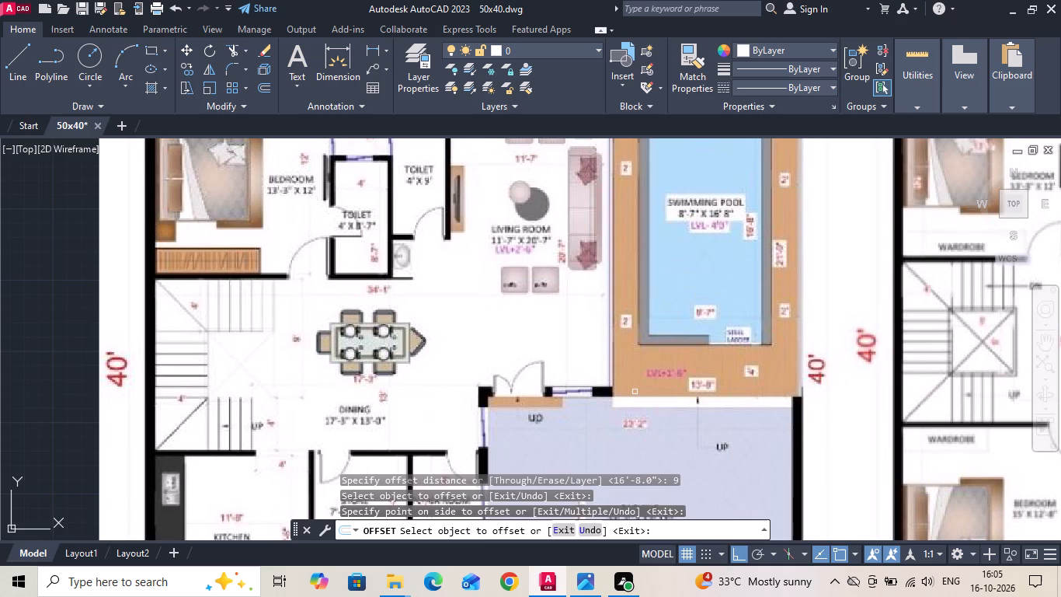
pyautogui.press('Escape')
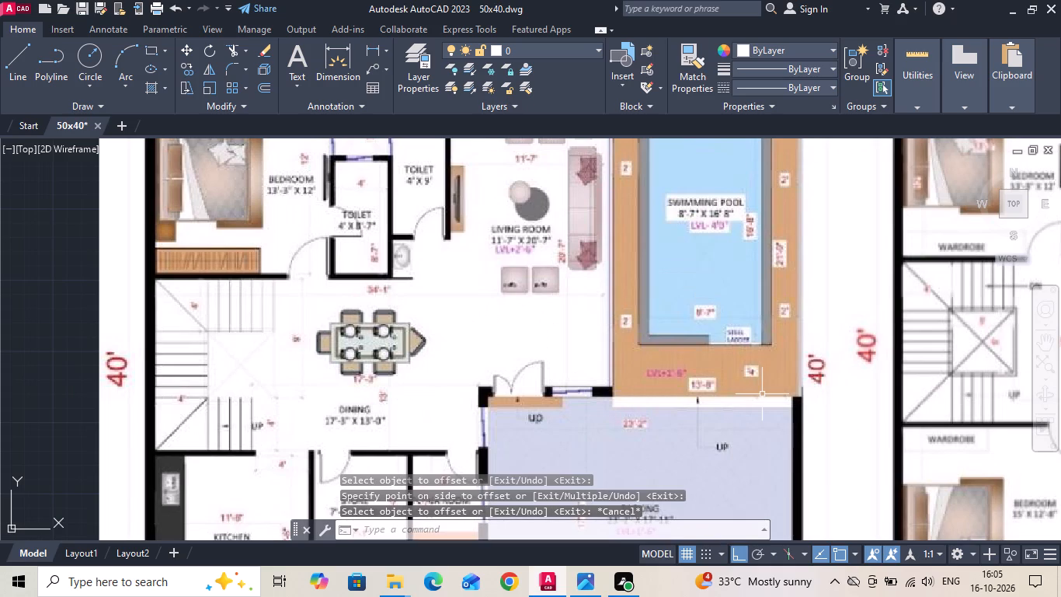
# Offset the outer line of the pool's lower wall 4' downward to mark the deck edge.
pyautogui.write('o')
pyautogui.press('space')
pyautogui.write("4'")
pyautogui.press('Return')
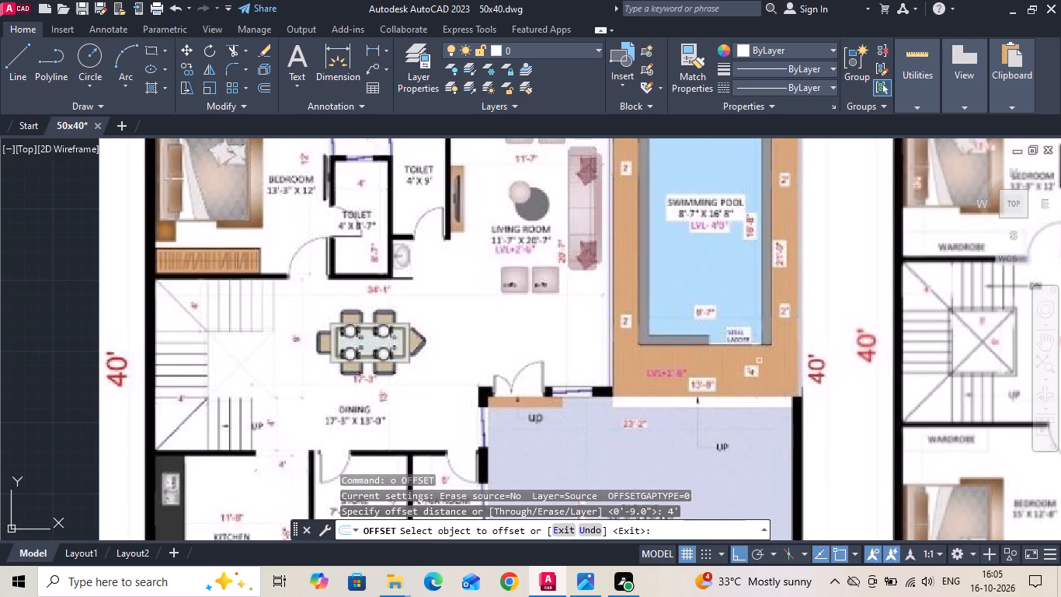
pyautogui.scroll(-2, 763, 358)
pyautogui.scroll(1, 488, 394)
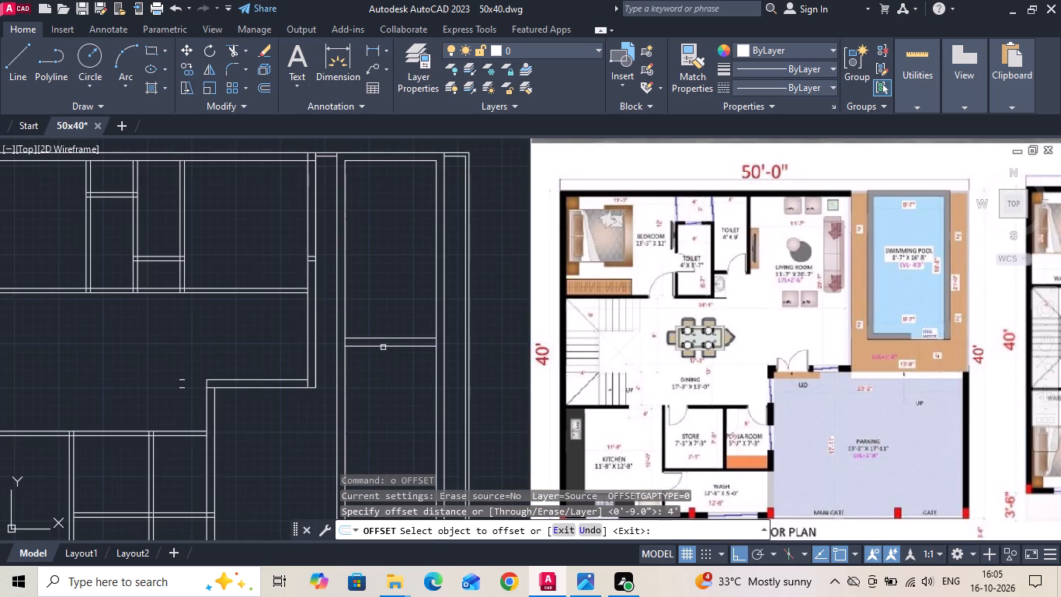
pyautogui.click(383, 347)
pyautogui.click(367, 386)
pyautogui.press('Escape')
# Extend the living room's lower outer wall line rightward to the pool's left inner wall line.
pyautogui.write('ex')
pyautogui.press('space')
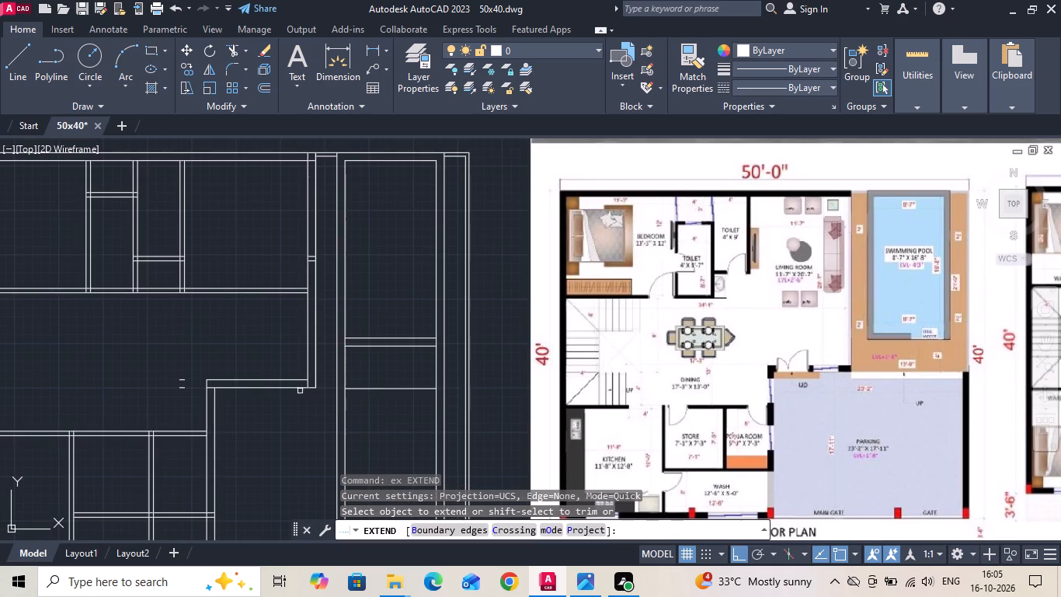
pyautogui.click(300, 389)
pyautogui.click(323, 388)
pyautogui.scroll(3, 339, 393)
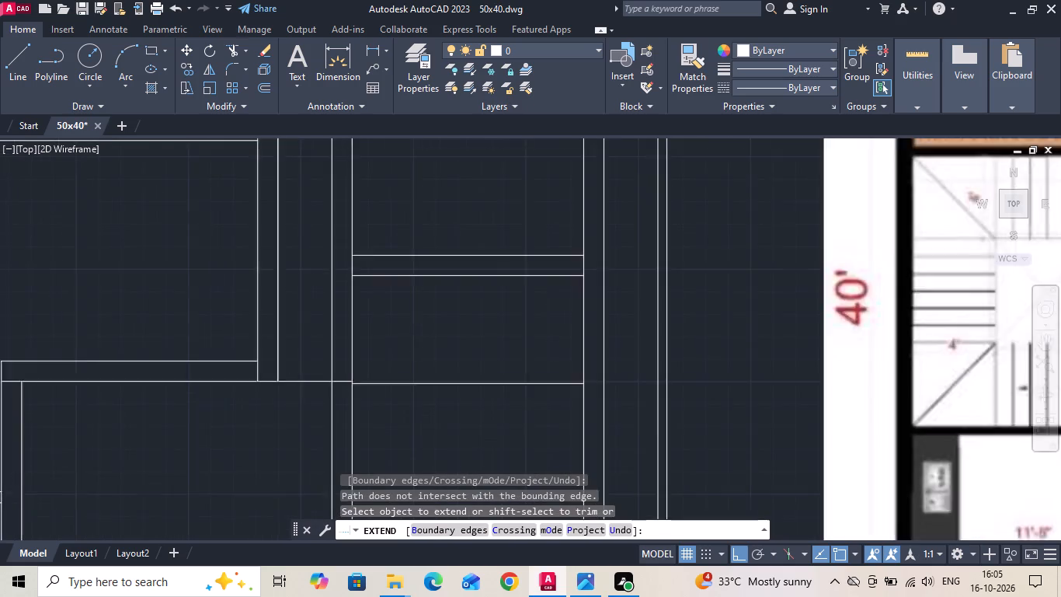
pyautogui.scroll(1, 336, 396)
pyautogui.scroll(-1, 336, 396)
pyautogui.press('Escape')
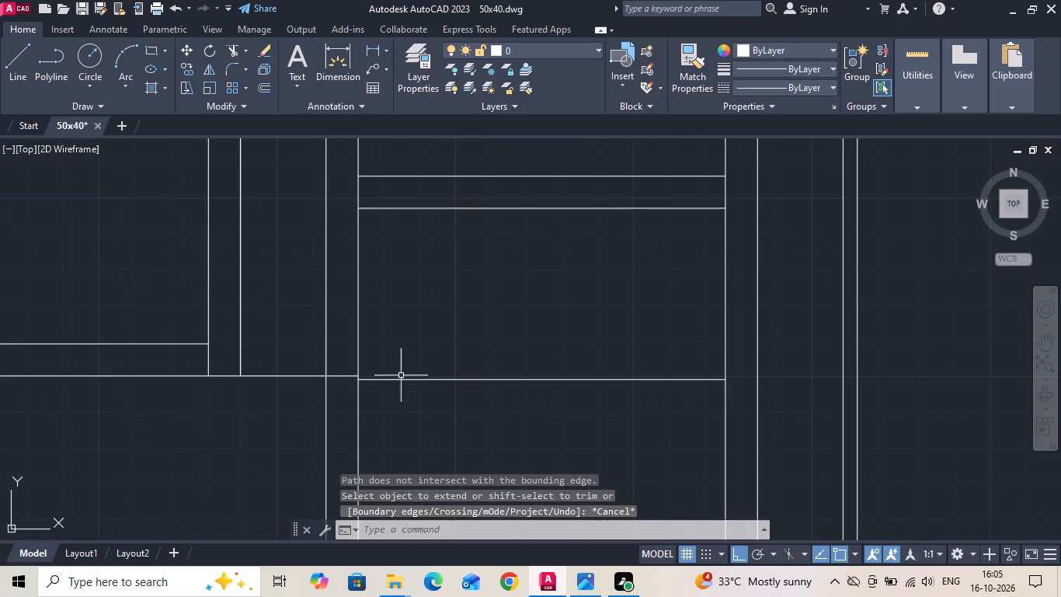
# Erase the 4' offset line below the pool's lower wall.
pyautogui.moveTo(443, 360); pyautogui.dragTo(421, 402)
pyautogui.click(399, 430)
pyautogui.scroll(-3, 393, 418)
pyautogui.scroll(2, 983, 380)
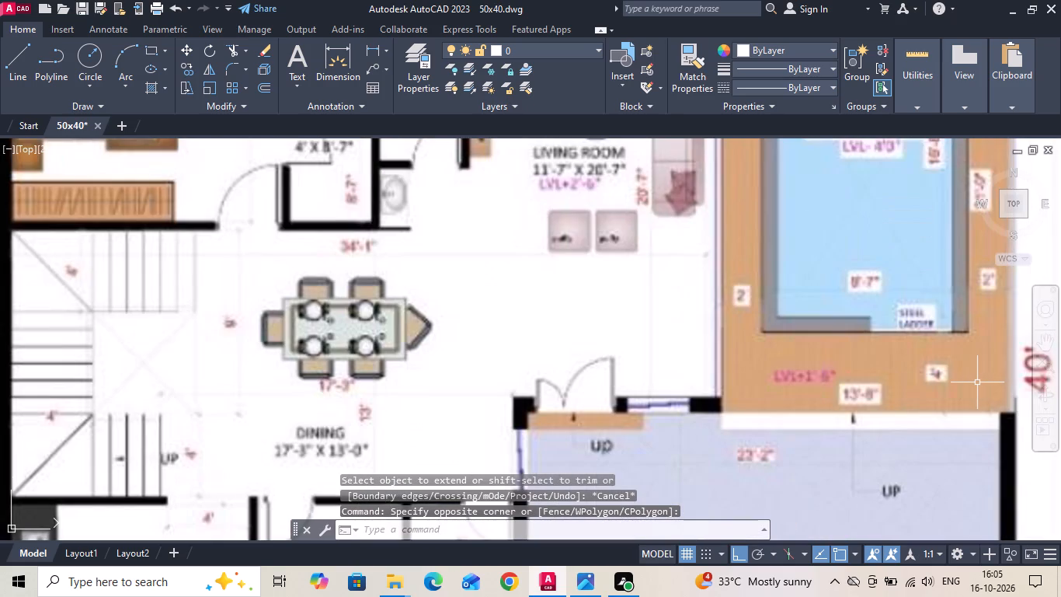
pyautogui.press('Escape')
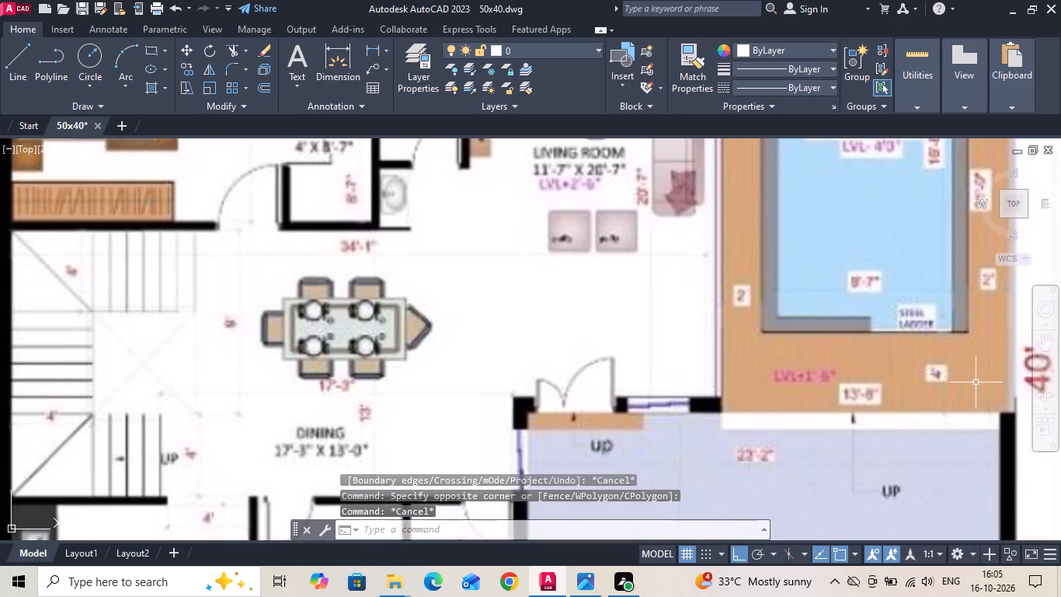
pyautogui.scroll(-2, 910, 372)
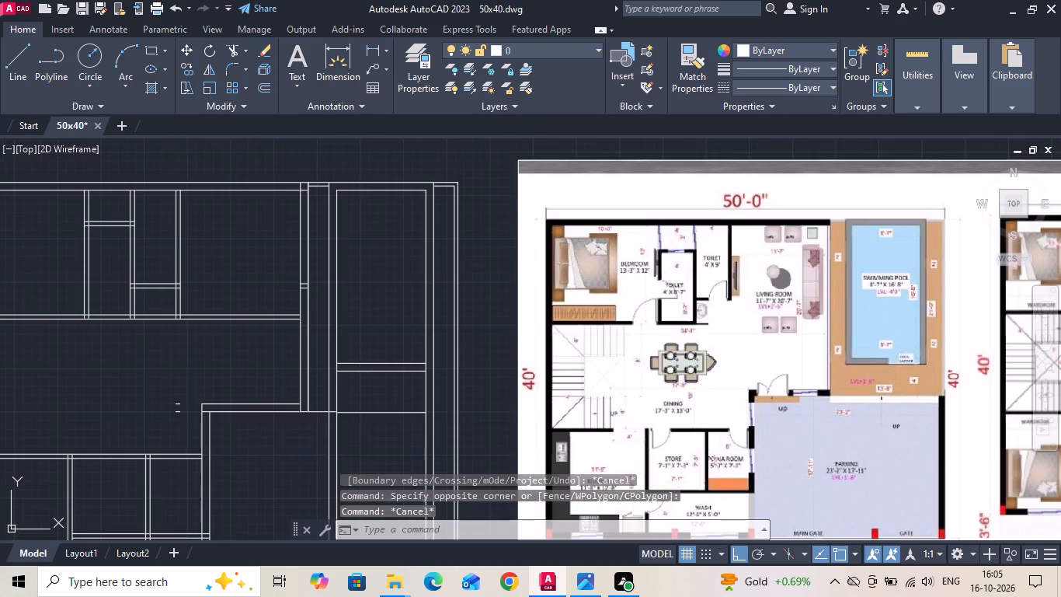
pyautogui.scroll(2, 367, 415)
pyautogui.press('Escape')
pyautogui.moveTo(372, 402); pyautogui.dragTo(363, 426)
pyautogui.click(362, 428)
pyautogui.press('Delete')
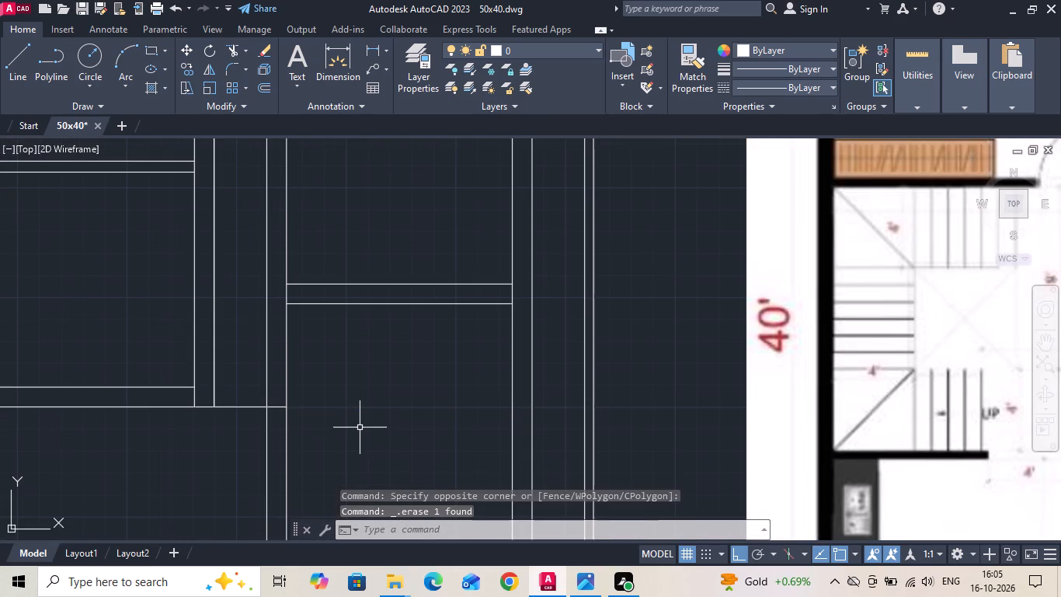
# Extend the living room's lower outer wall line across the pool strip to the inner line of the plan's right boundary wall.
pyautogui.write('ex')
pyautogui.press('space')
pyautogui.click(277, 408)
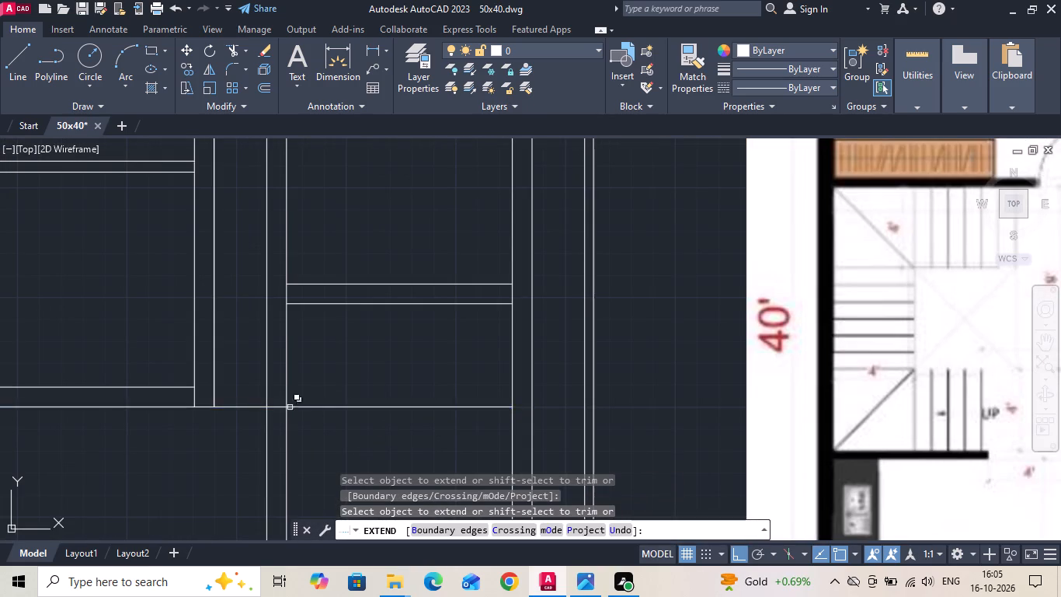
pyautogui.click(355, 405)
pyautogui.click(354, 417)
pyautogui.click(403, 384)
pyautogui.press('Escape')
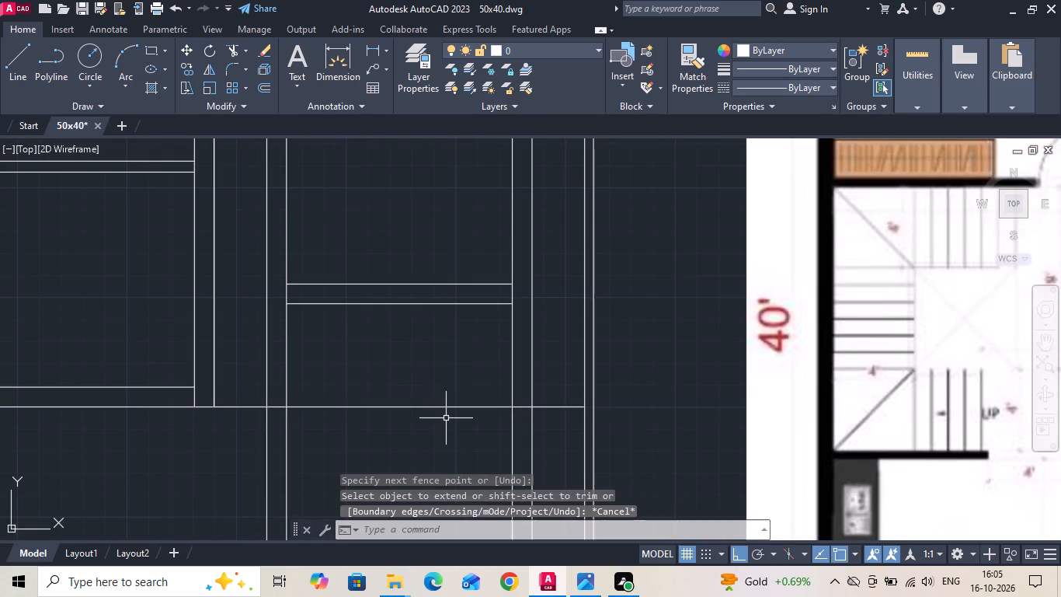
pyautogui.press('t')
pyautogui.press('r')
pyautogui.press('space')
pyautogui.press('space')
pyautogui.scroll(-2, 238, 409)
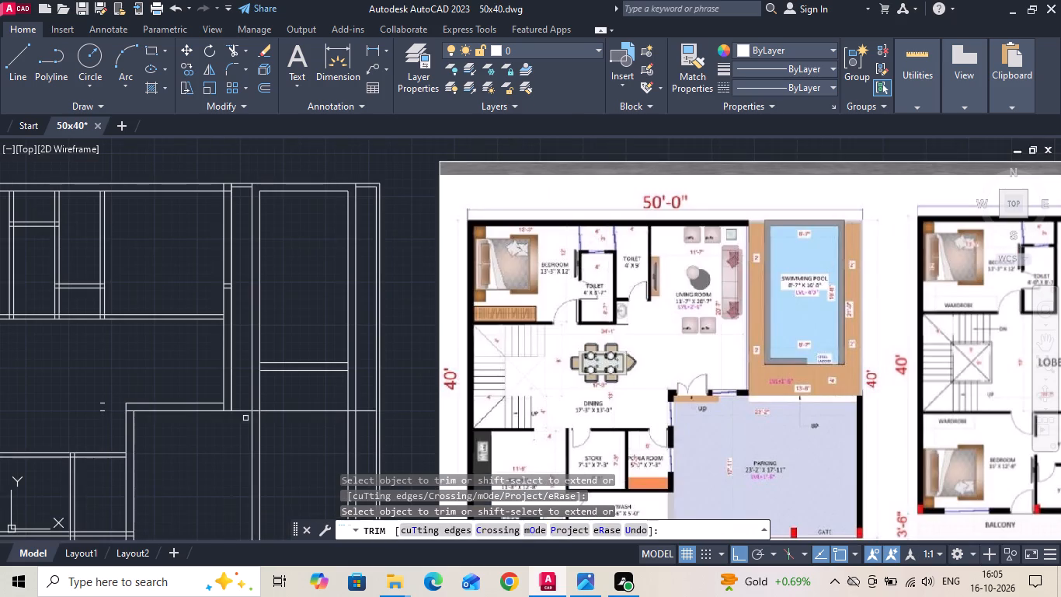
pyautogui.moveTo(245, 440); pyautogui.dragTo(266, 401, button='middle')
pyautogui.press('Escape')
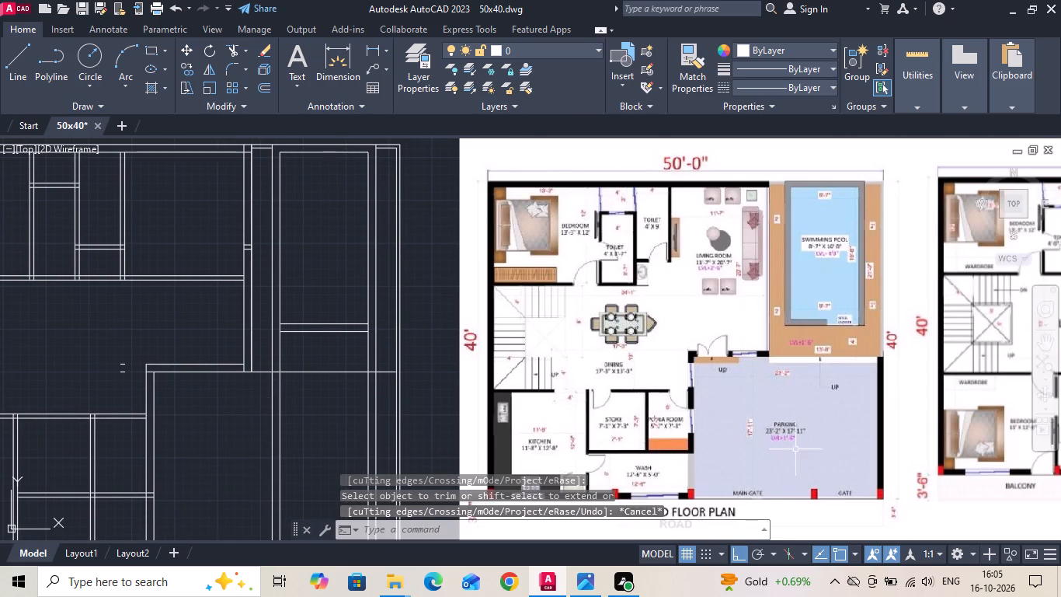
# Measure the parking area's depth from the extended line to the inner bottom wall line.
pyautogui.click(373, 47)
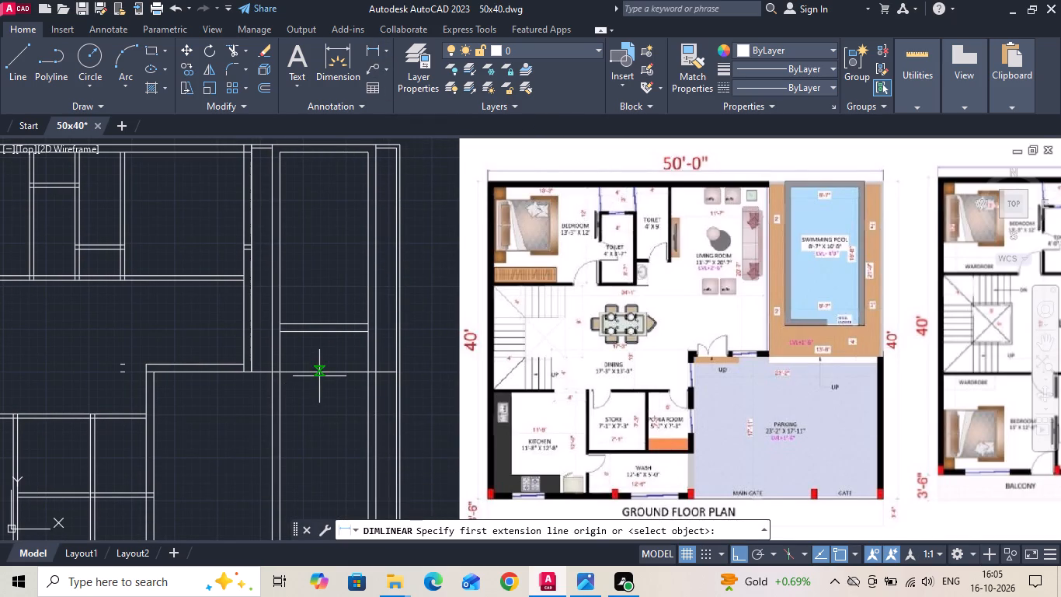
pyautogui.click(319, 376)
pyautogui.moveTo(335, 421); pyautogui.dragTo(370, 284, button='middle')
pyautogui.click(353, 421)
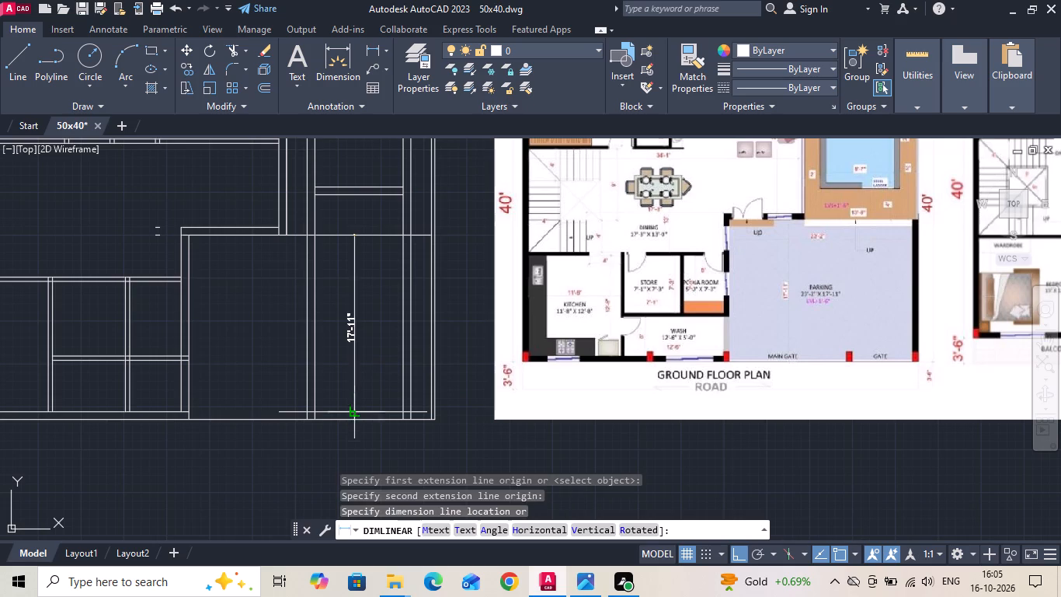
pyautogui.press('Escape')
# Measure the parking area's width from its left wall line to the outer right boundary line.
pyautogui.press('space')
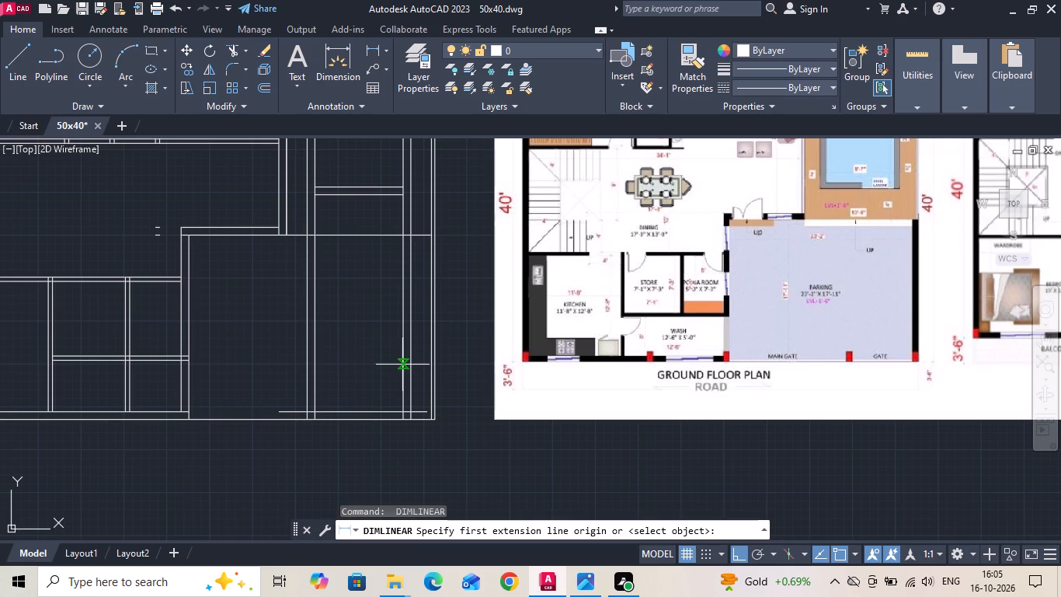
pyautogui.scroll(2, 819, 230)
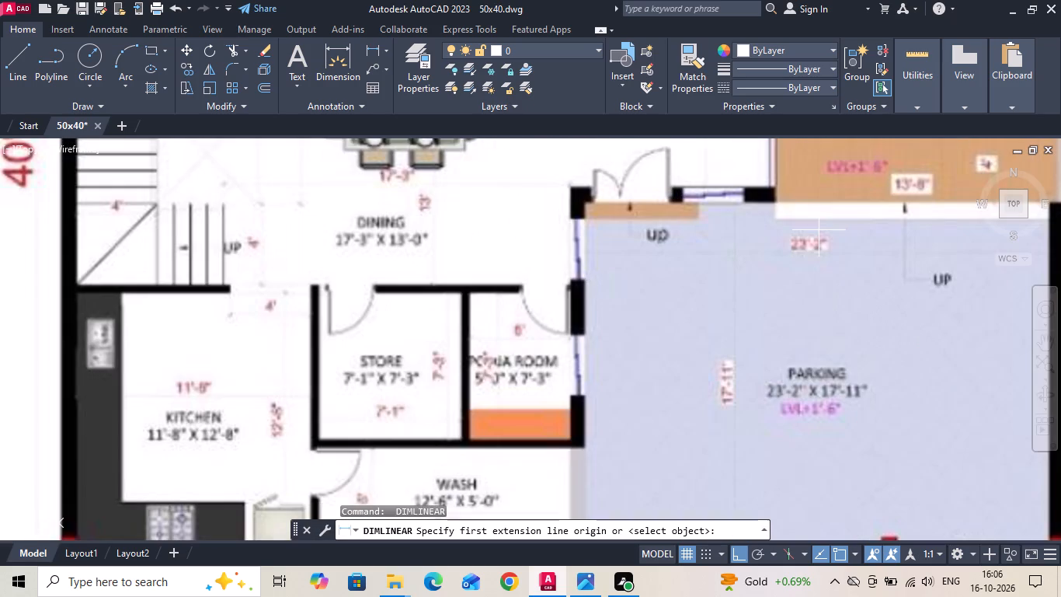
pyautogui.scroll(-2, 850, 344)
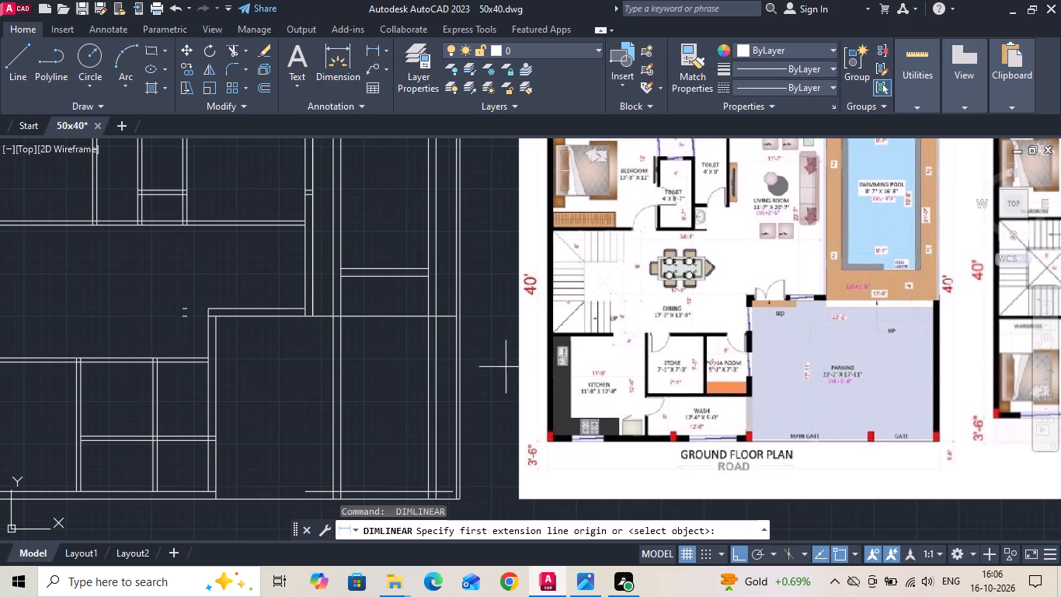
pyautogui.click(220, 341)
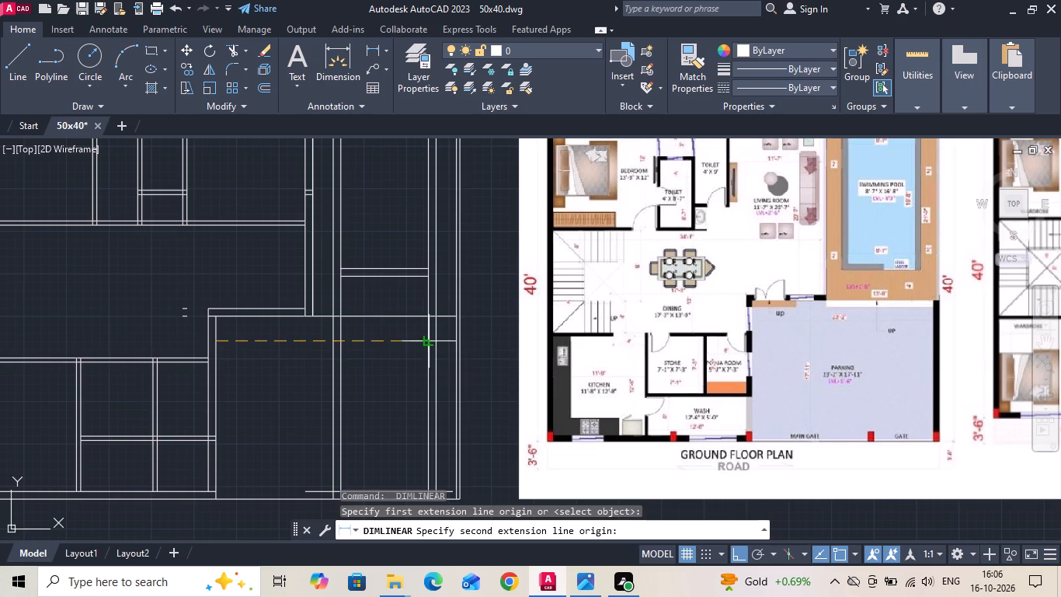
pyautogui.scroll(1, 456, 341)
pyautogui.click(463, 340)
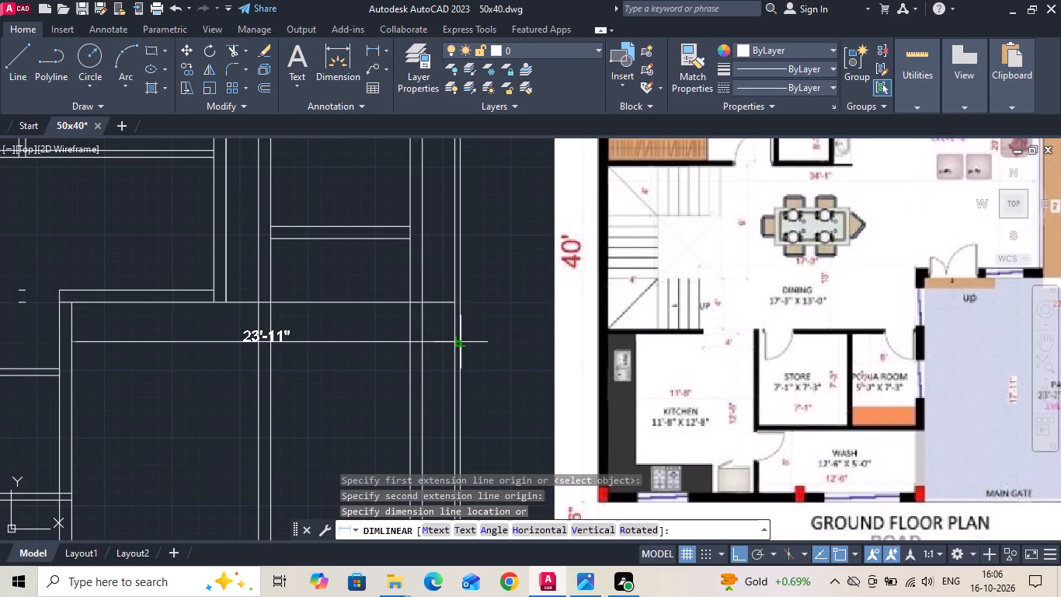
pyautogui.scroll(-1, 462, 340)
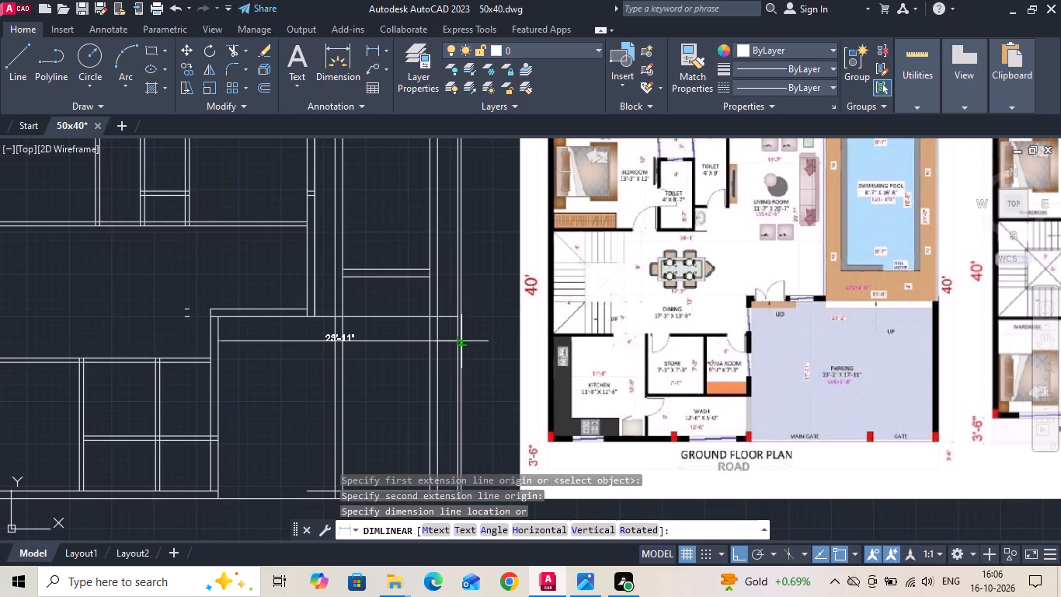
pyautogui.scroll(2, 462, 340)
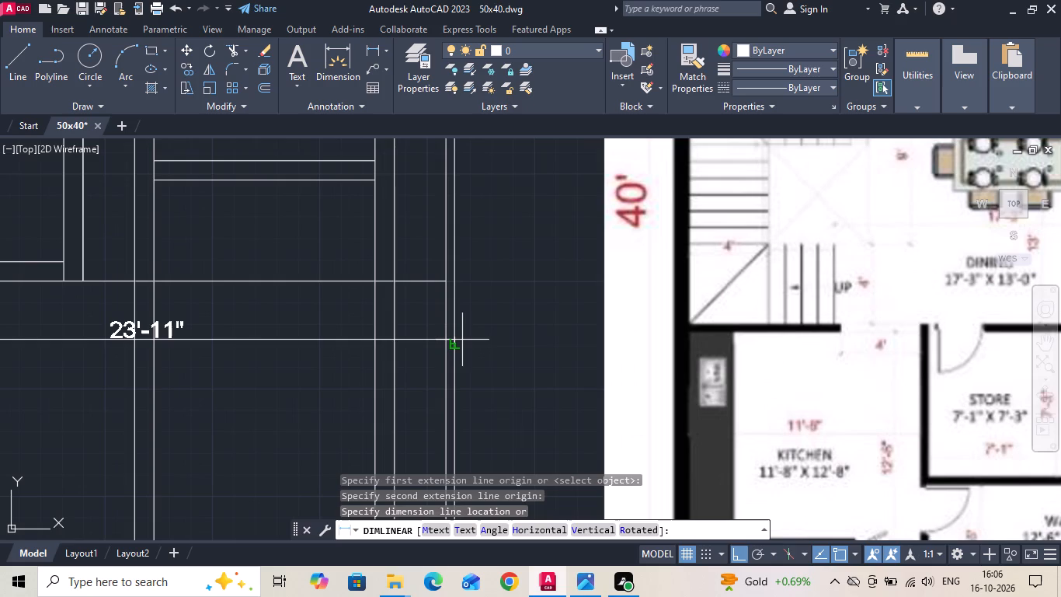
pyautogui.press('Escape')
# Extend the parking area's upper boundary line to the outer line of the right boundary wall.
pyautogui.scroll(-2, 462, 340)
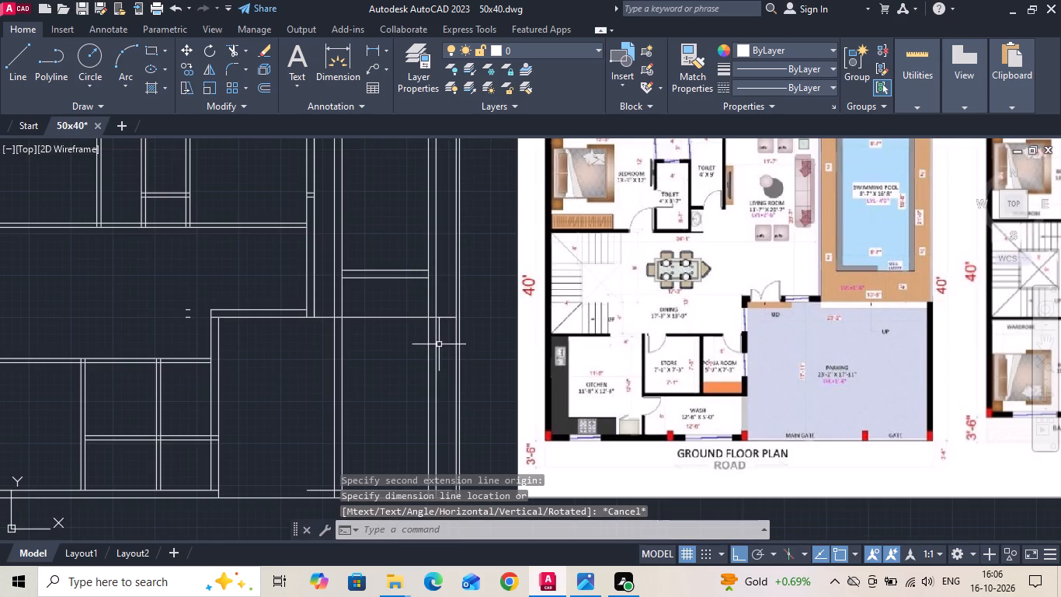
pyautogui.write('ex')
pyautogui.press('space')
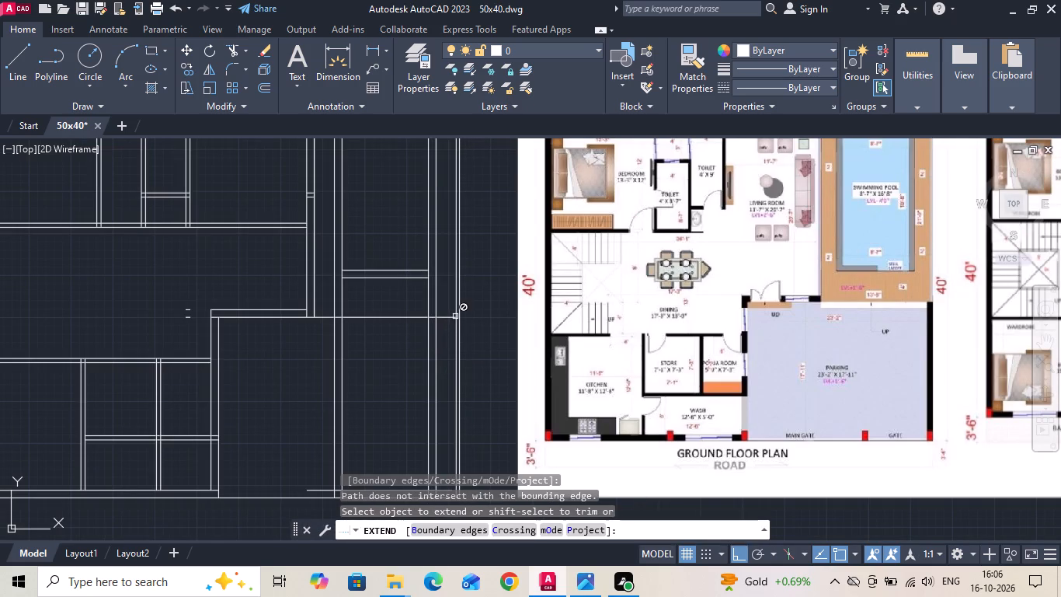
pyautogui.click(455, 309)
pyautogui.scroll(2, 455, 309)
pyautogui.click(442, 326)
pyautogui.press('Escape')
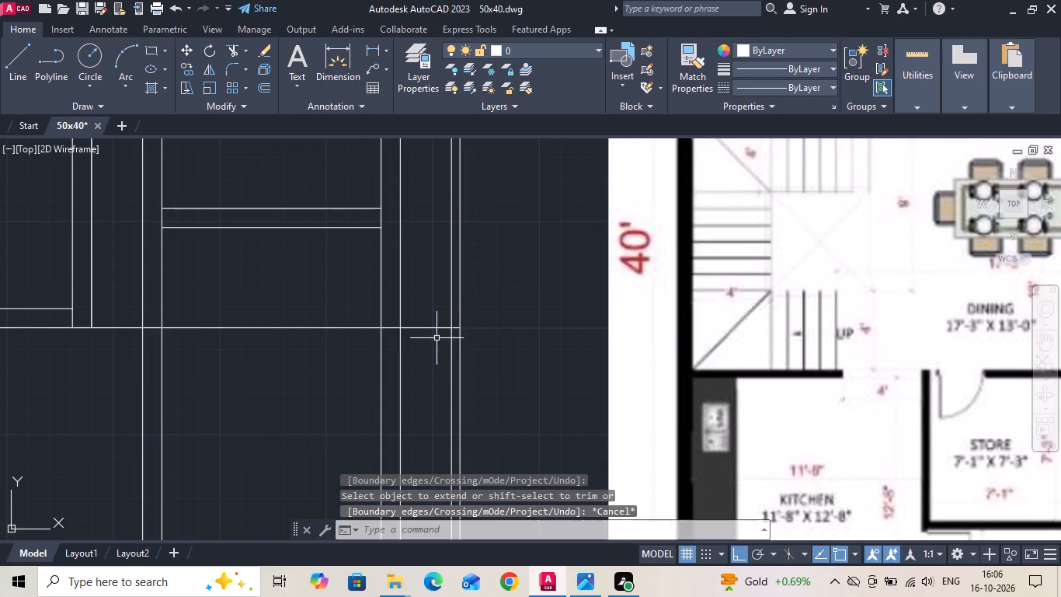
# Trim the inner line of the right boundary wall below the parking area's upper boundary line.
pyautogui.write('tr')
pyautogui.press('space')
pyautogui.click(453, 358)
pyautogui.press('Escape')
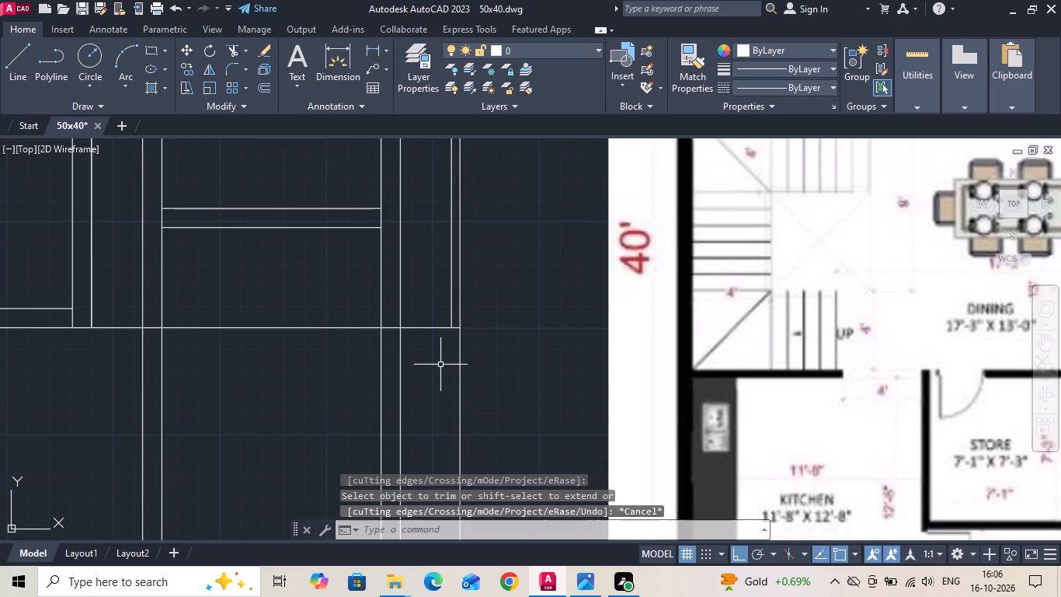
# Offset the outer right boundary line 9" inward along the parking and trim the copy above the parking's upper boundary line.
pyautogui.write('o 9')
pyautogui.press('space')
pyautogui.click(458, 379)
pyautogui.click(440, 387)
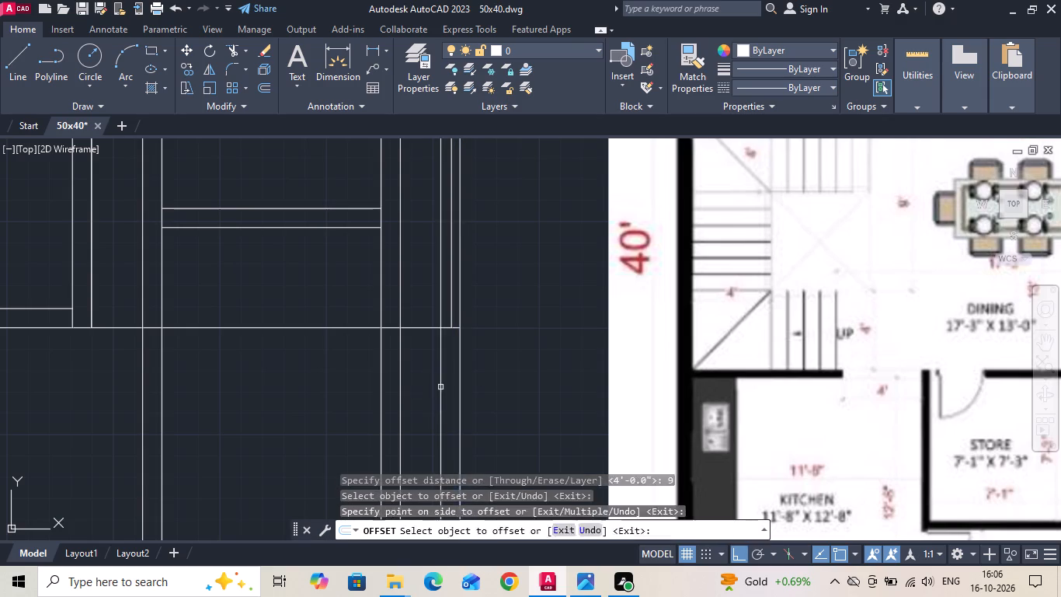
pyautogui.press('Escape')
pyautogui.write('tr')
pyautogui.press('space')
pyautogui.click(440, 312)
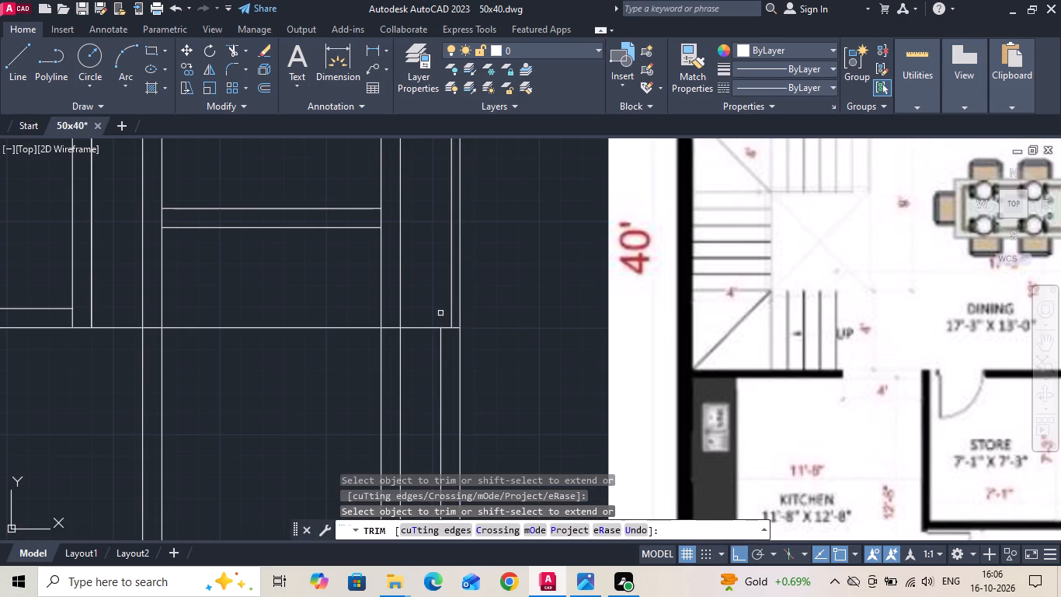
pyautogui.scroll(-2, 437, 354)
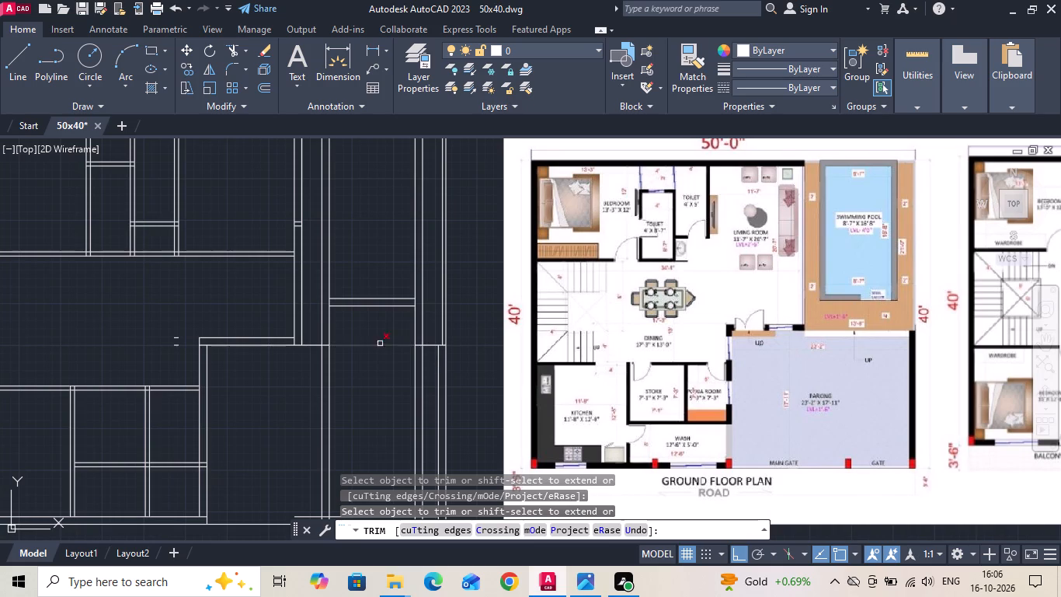
pyautogui.press('Escape')
# Extend the swimming pool's outer bottom line to meet its outer side lines at both ends.
pyautogui.write('ex')
pyautogui.press('space')
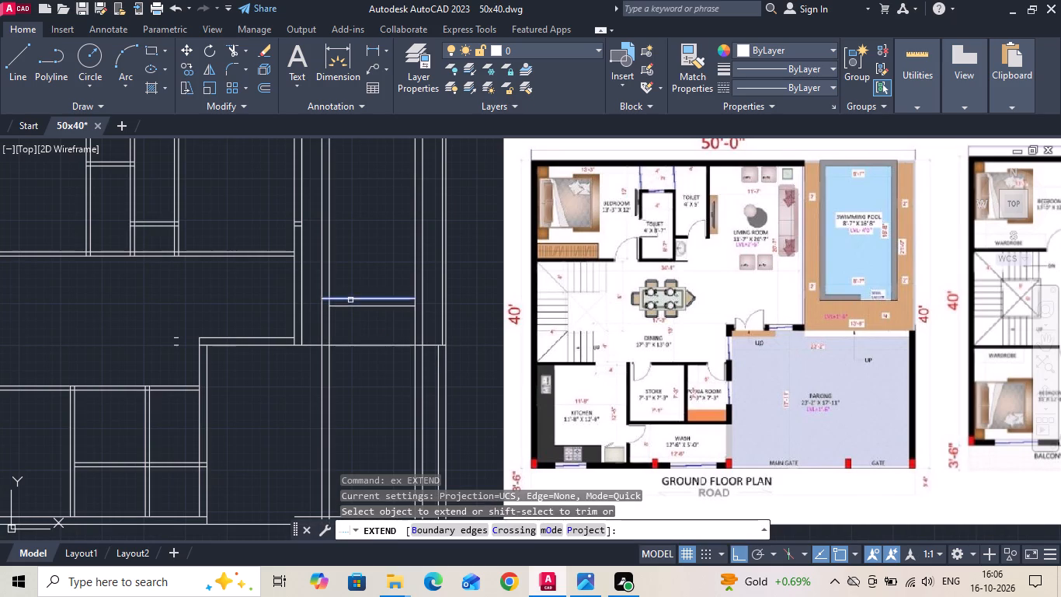
pyautogui.click(346, 305)
pyautogui.click(375, 307)
pyautogui.scroll(-2, 398, 365)
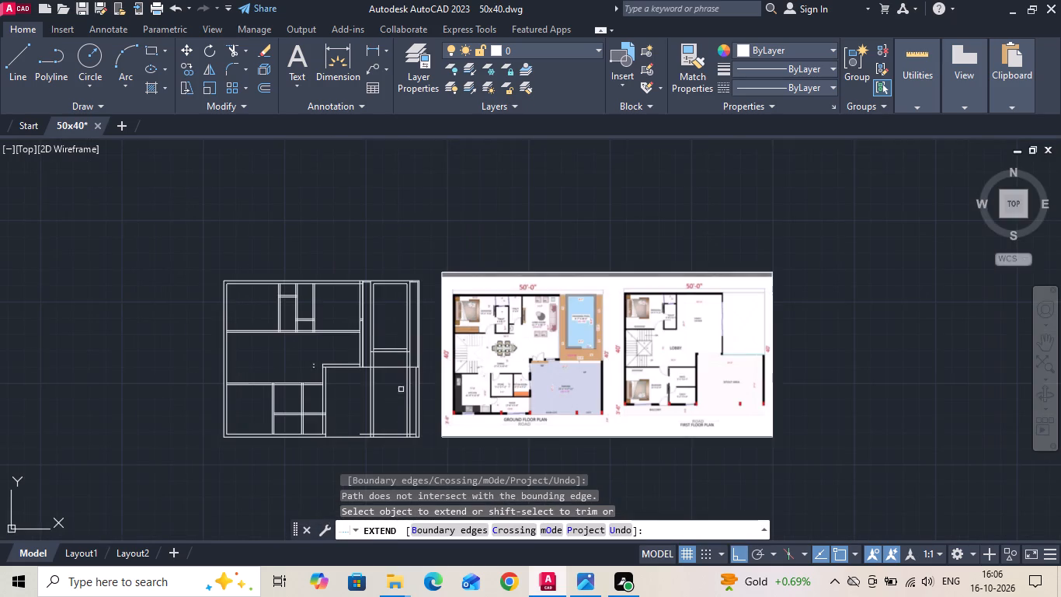
pyautogui.scroll(1, 398, 381)
pyautogui.press('Escape')
# Trim the pool's side wall lines between the pool's bottom edge and the parking area's upper boundary line.
pyautogui.write('tr')
pyautogui.press('space')
pyautogui.press('space')
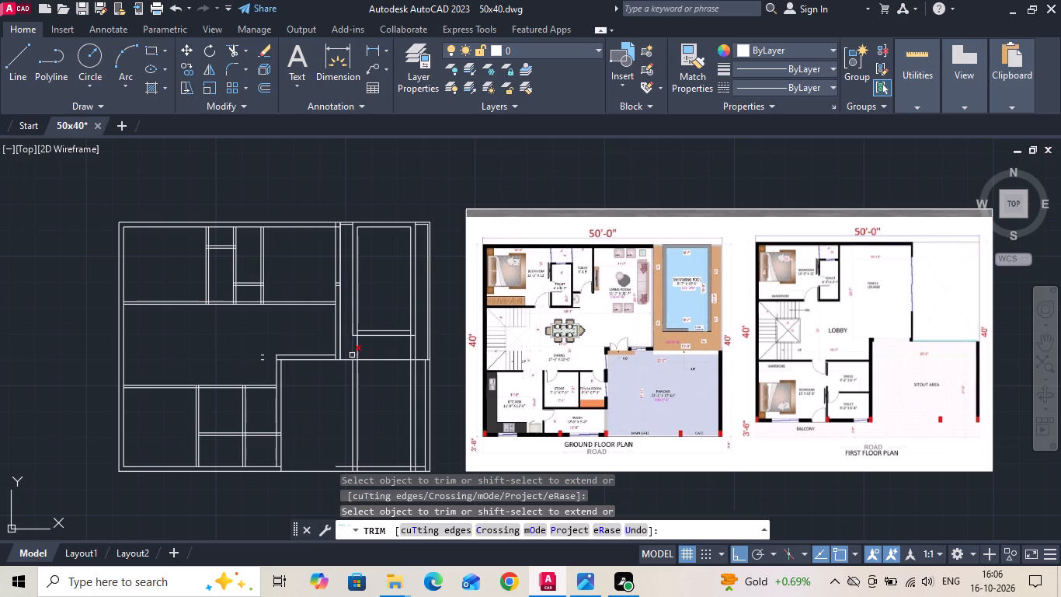
pyautogui.scroll(1, 347, 344)
pyautogui.moveTo(351, 347); pyautogui.dragTo(428, 354)
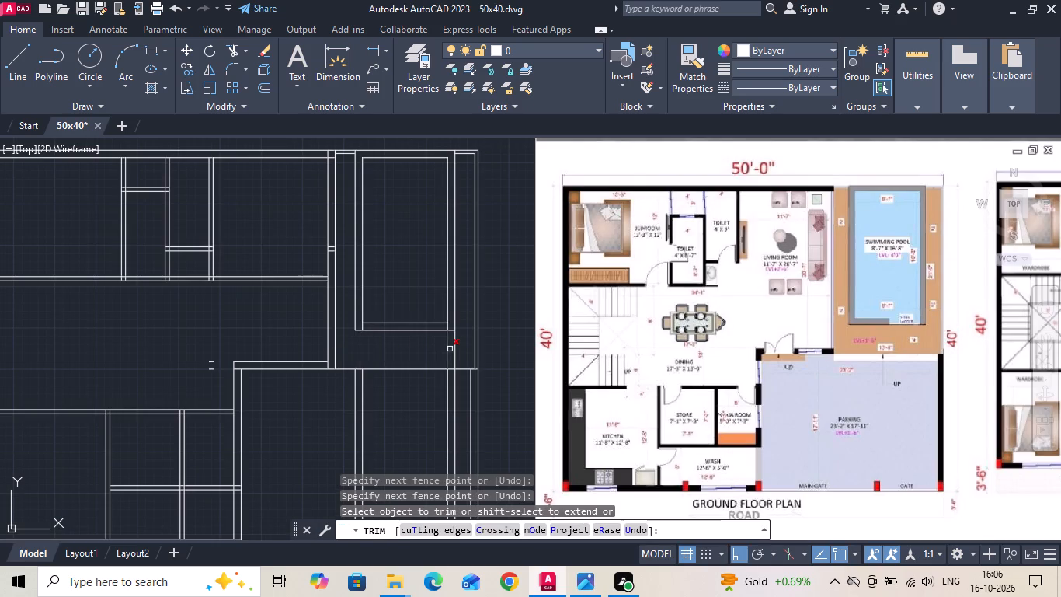
pyautogui.click(450, 349)
pyautogui.click(454, 353)
pyautogui.press('Escape')
# Erase the four leftover vertical pool line pieces inside the parking area.
pyautogui.click(459, 405)
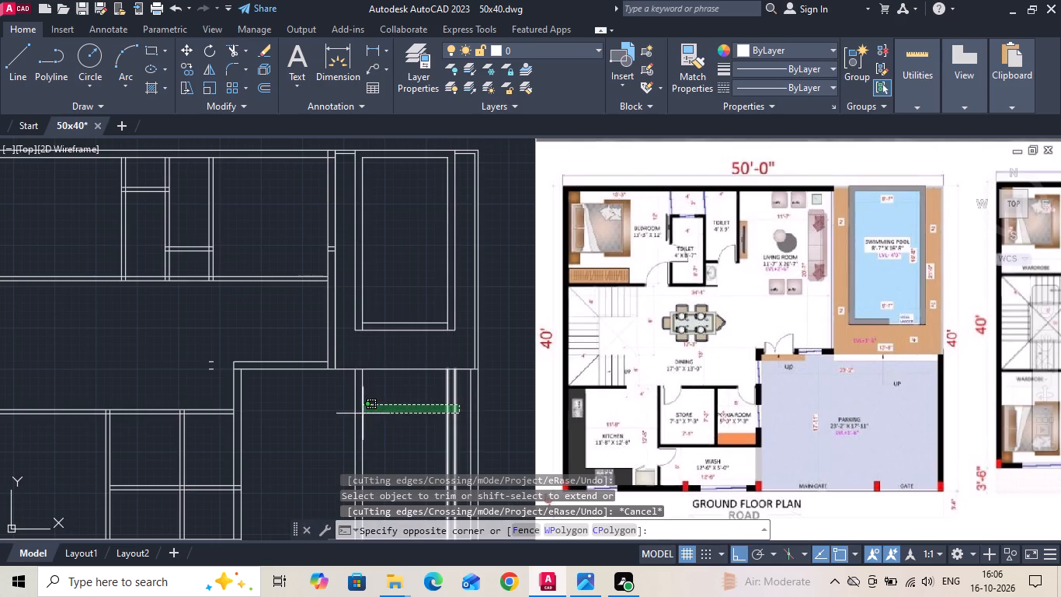
pyautogui.click(322, 418)
pyautogui.press('Delete')
# Erase the two short stray line segments in the dining area.
pyautogui.scroll(-1, 544, 363)
pyautogui.scroll(2, 310, 351)
pyautogui.moveTo(391, 365); pyautogui.dragTo(368, 400)
pyautogui.click(346, 415)
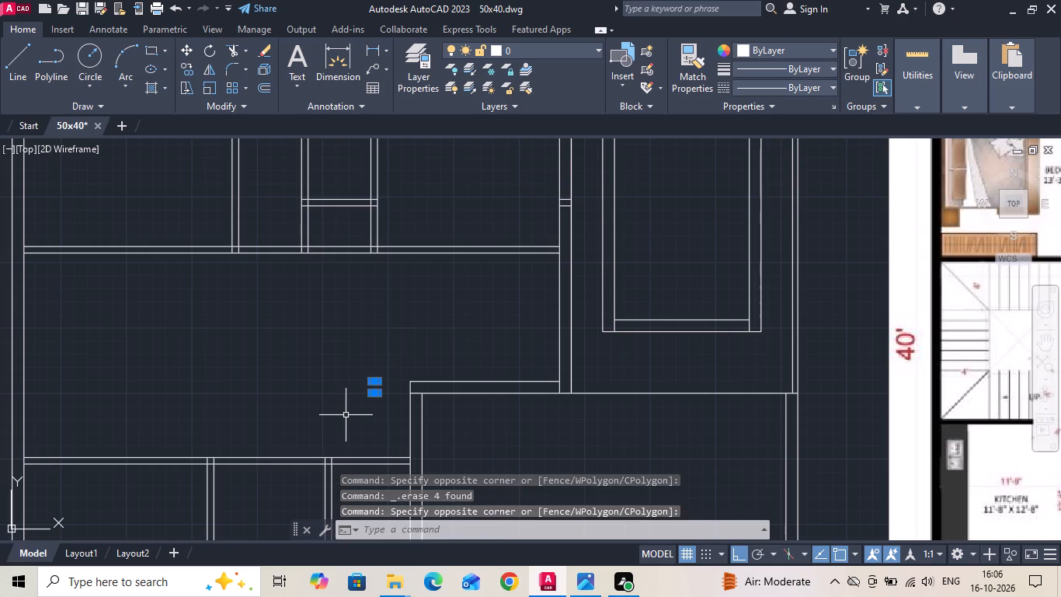
pyautogui.press('Delete')
# Erase the inner bottom wall line across the parking area.
pyautogui.scroll(-2, 392, 351)
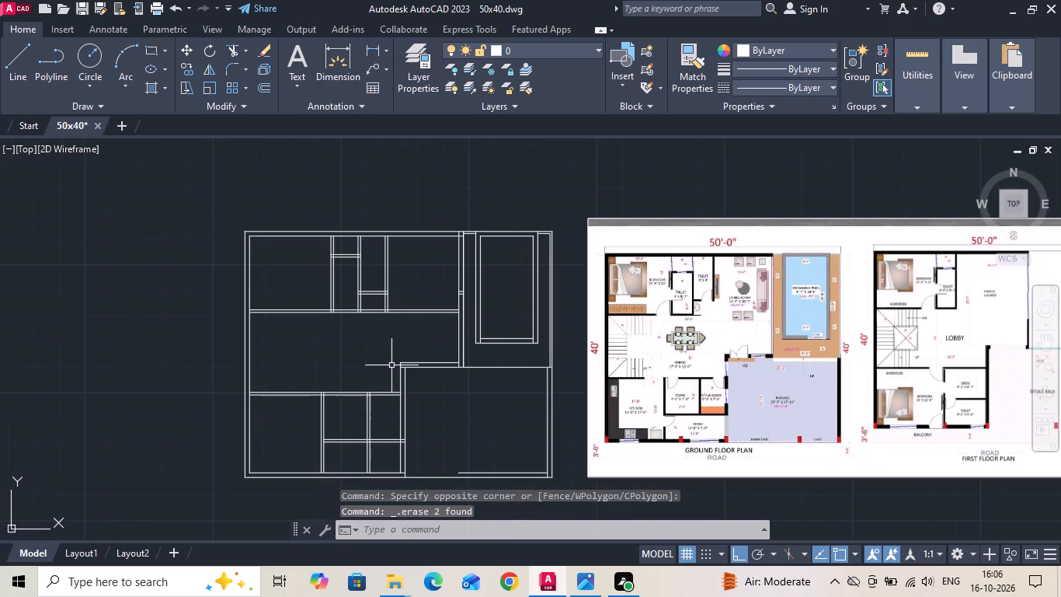
pyautogui.scroll(1, 461, 478)
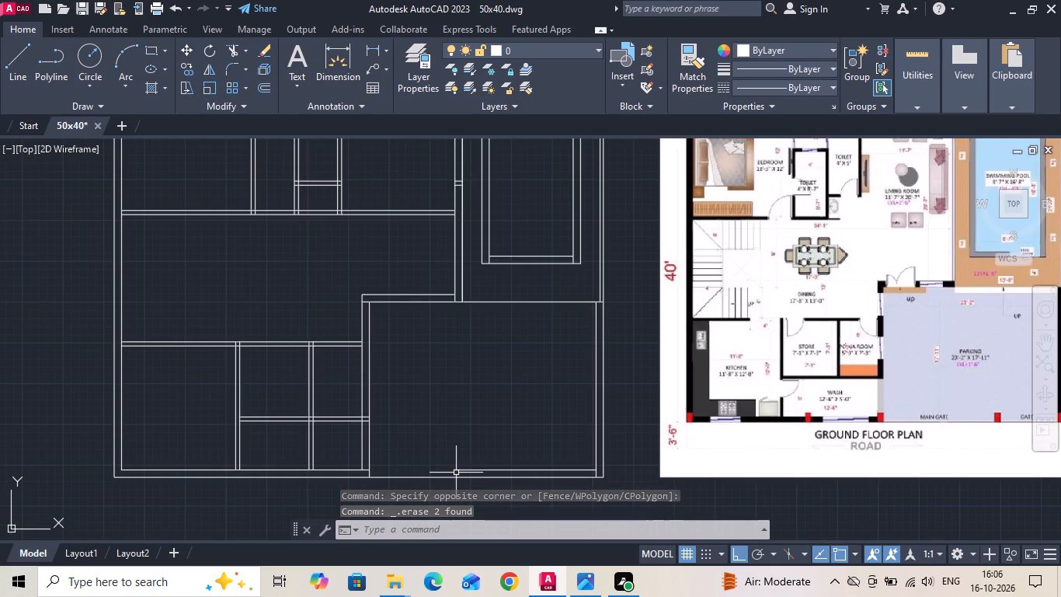
pyautogui.click(458, 471)
pyautogui.press('Delete')
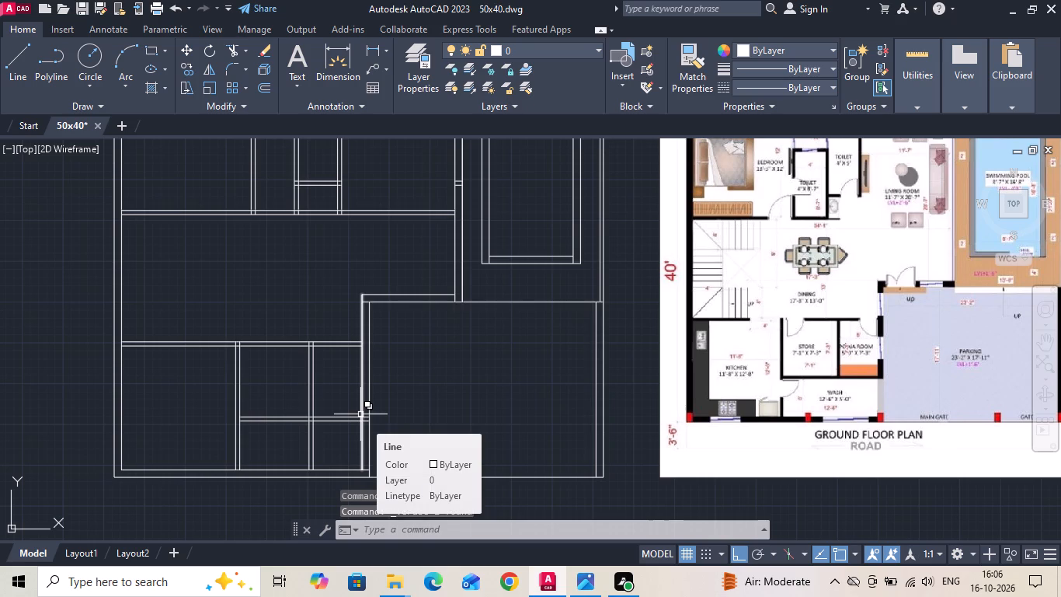
# Trim the store and pooja room partition lines where they run down through the wash area.
pyautogui.write('tr')
pyautogui.press('space')
pyautogui.press('space')
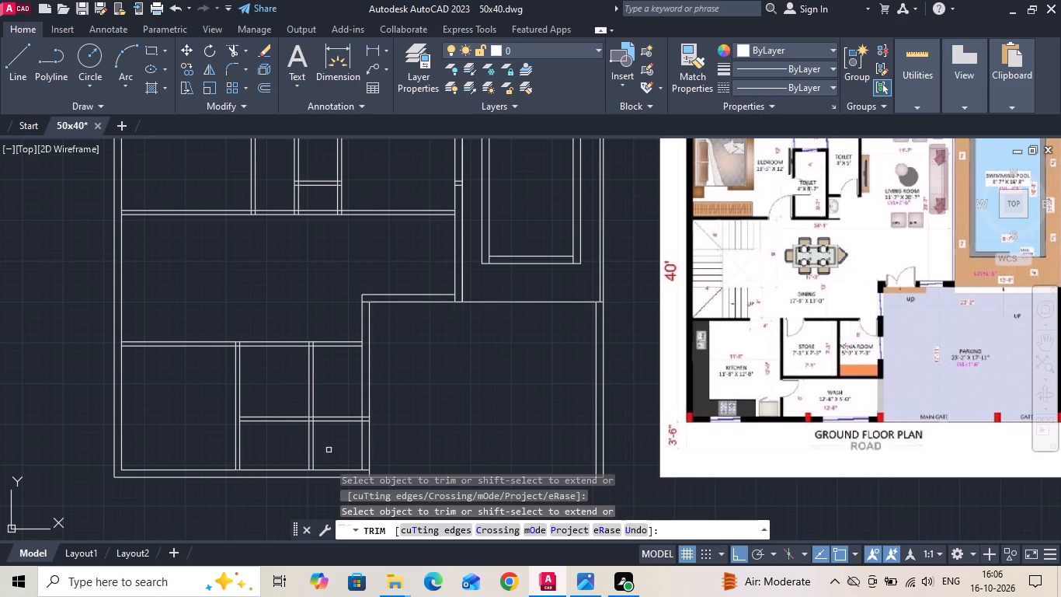
pyautogui.click(328, 450)
pyautogui.click(287, 445)
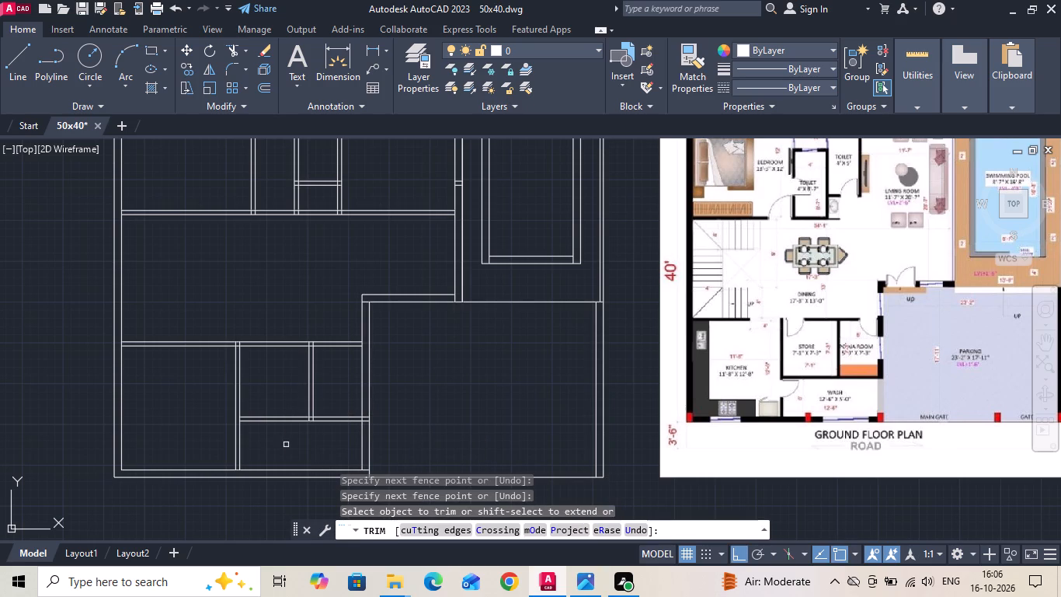
pyautogui.press('Escape')
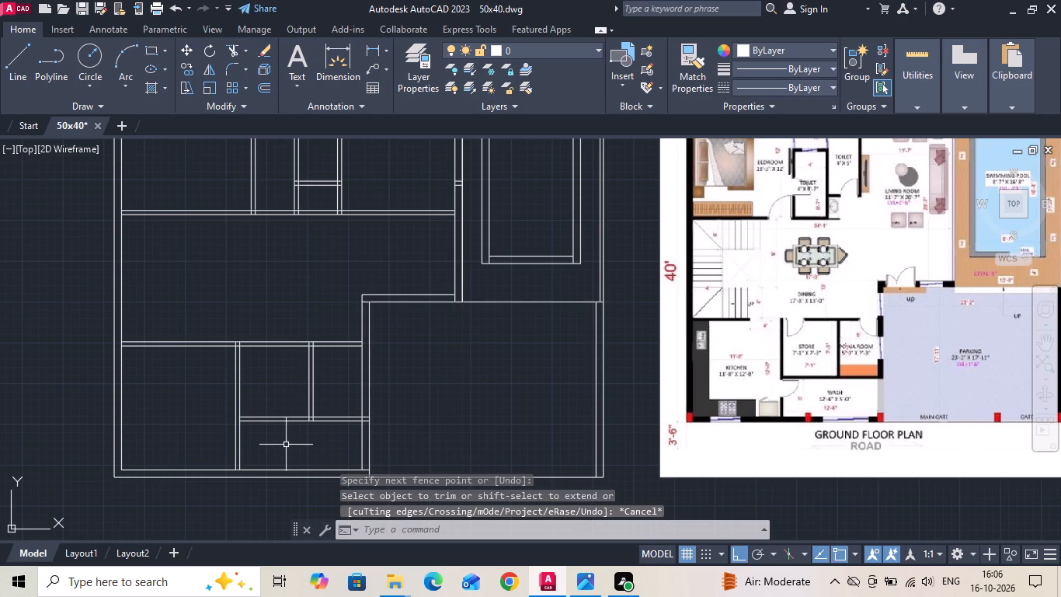
# Offset the kitchen's upper wall line 4' up and the bedroom wall's lower line 4' down to mark the stair flights.
pyautogui.scroll(-1, 271, 414)
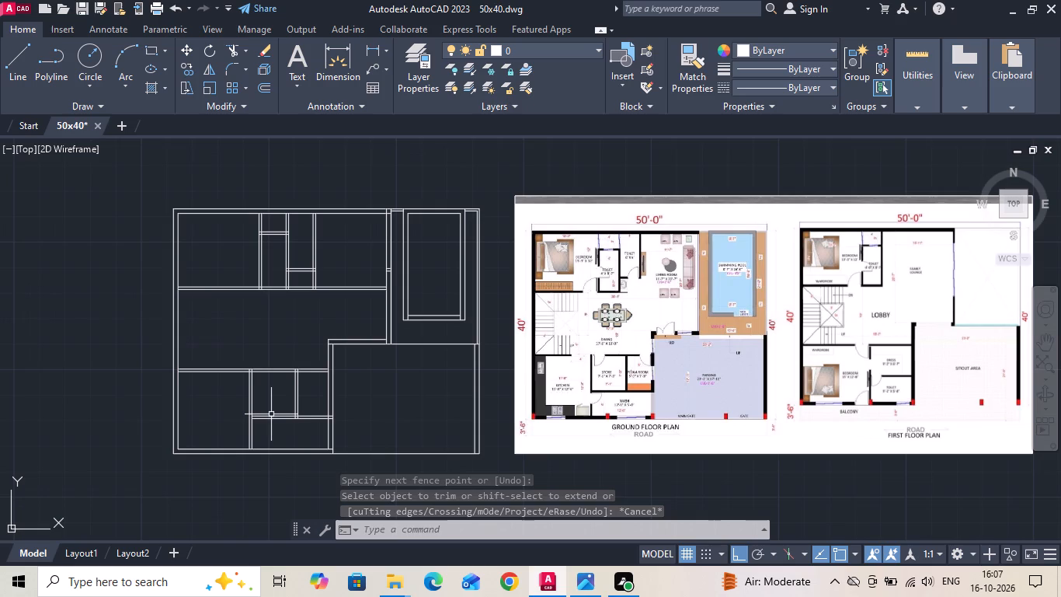
pyautogui.scroll(2, 613, 270)
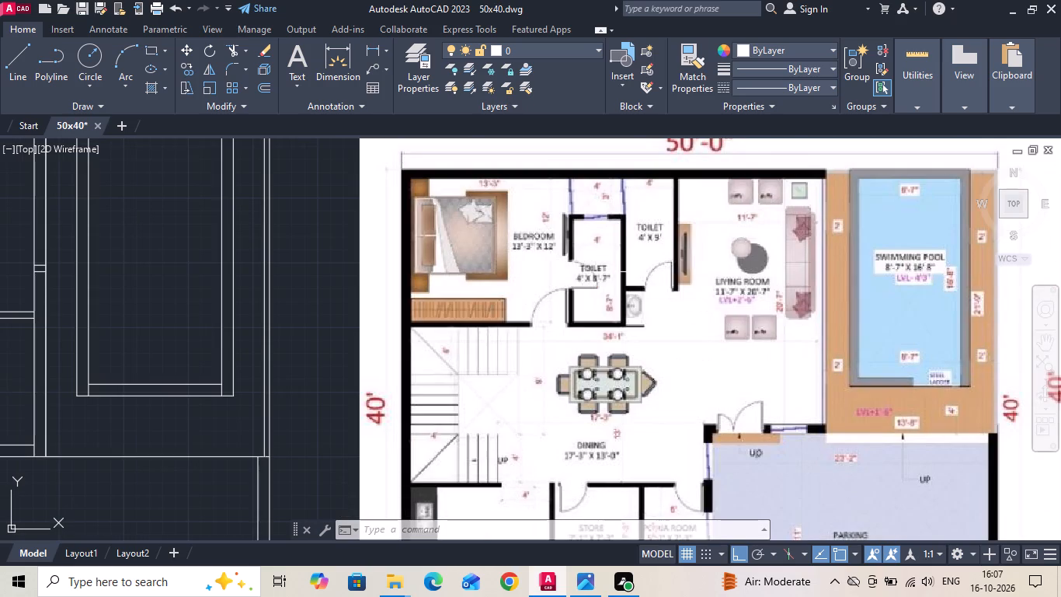
pyautogui.scroll(-2, 610, 274)
pyautogui.scroll(1, 132, 388)
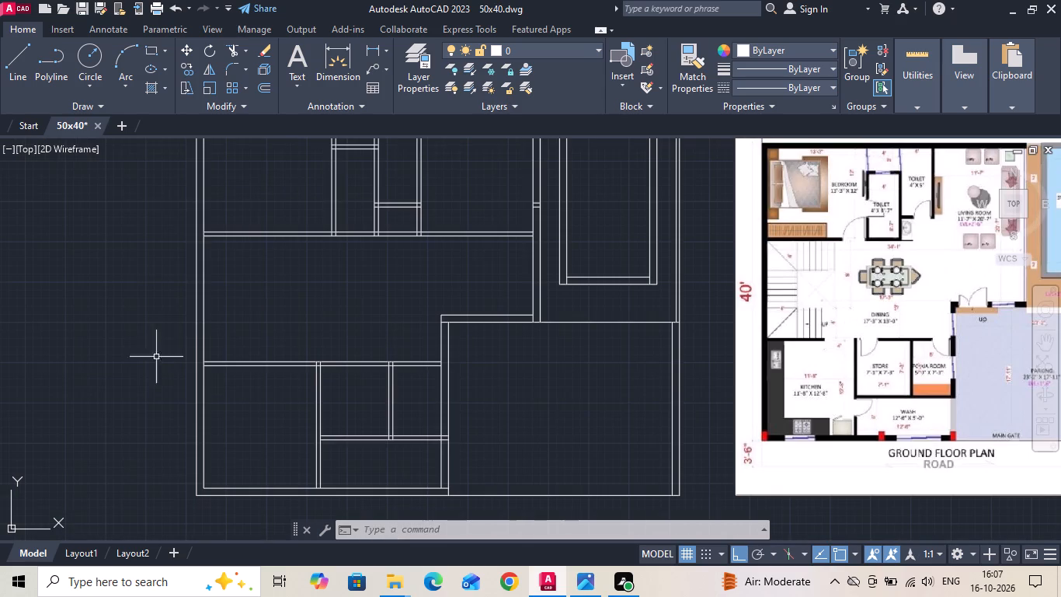
pyautogui.write('o')
pyautogui.press('space')
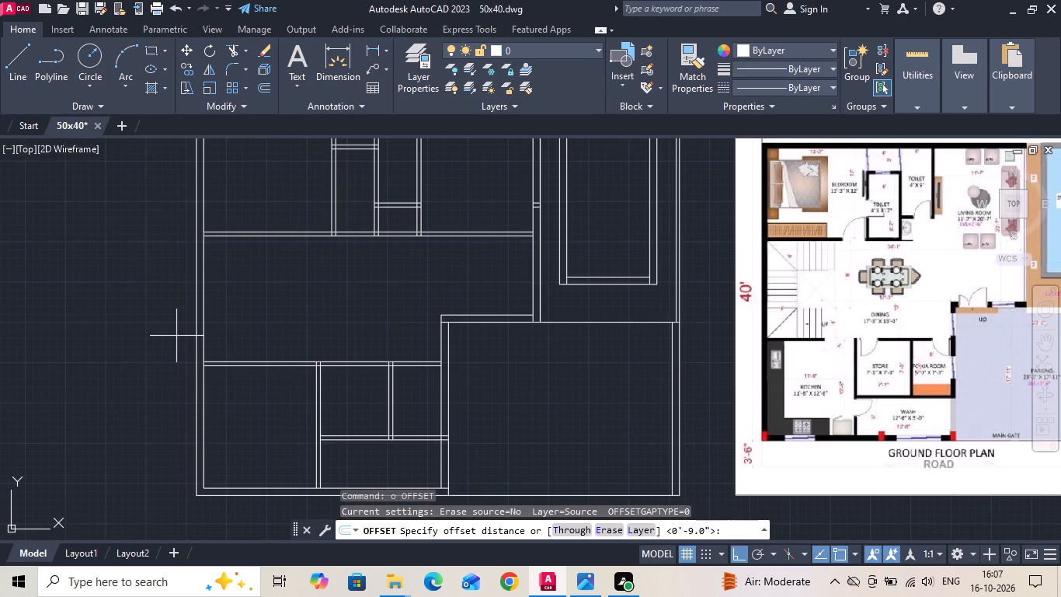
pyautogui.write("4'")
pyautogui.press('Return')
pyautogui.click(259, 360)
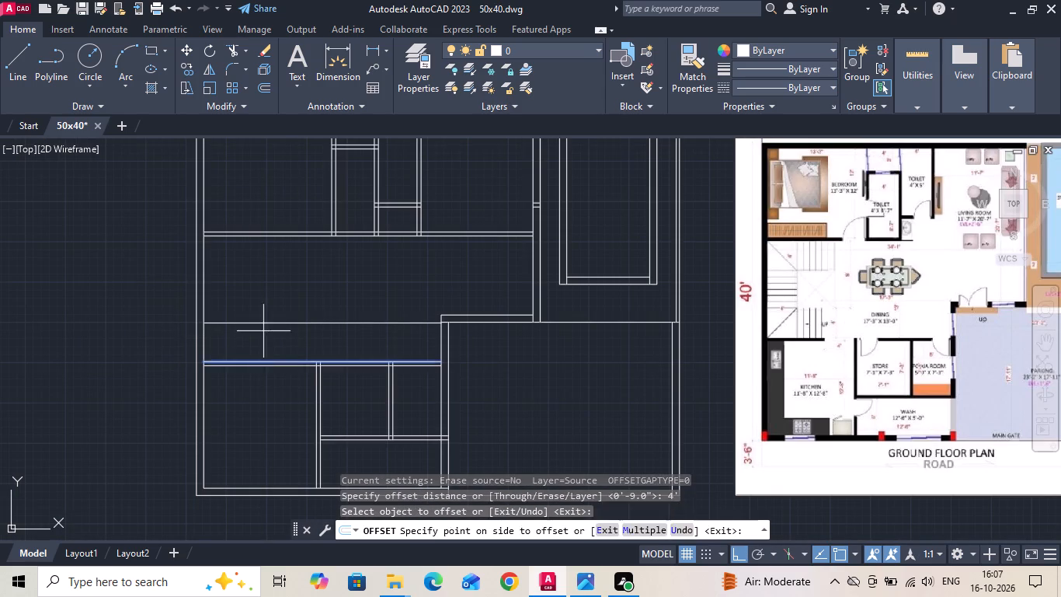
pyautogui.moveTo(264, 330); pyautogui.dragTo(266, 319)
pyautogui.click(277, 238)
pyautogui.click(262, 283)
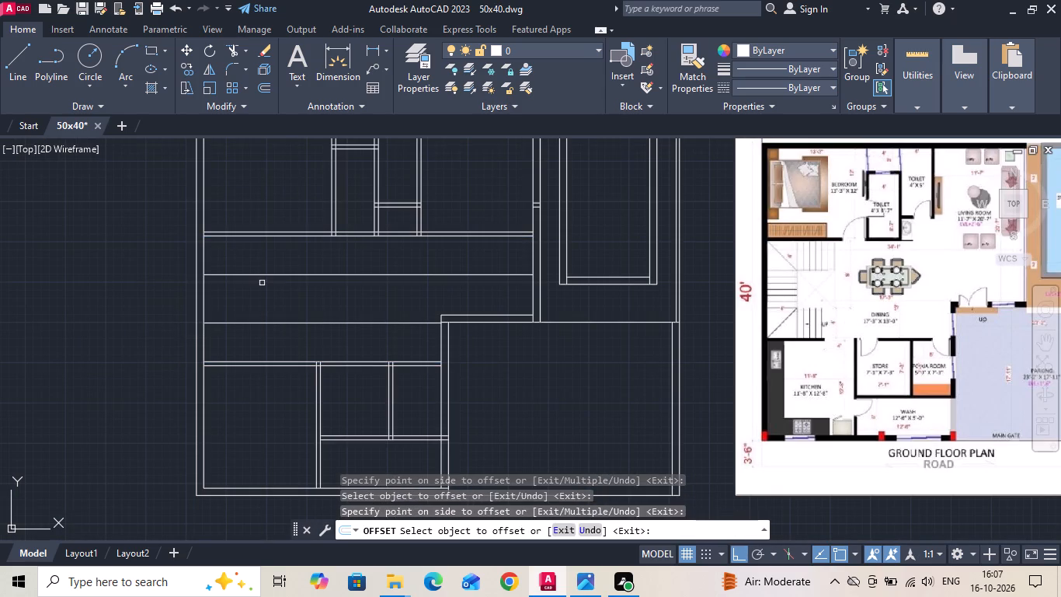
pyautogui.press('Escape')
# Offset the inner left wall line 4' into the stair area to mark the side flight's width.
pyautogui.moveTo(262, 296); pyautogui.dragTo(273, 319, button='middle')
pyautogui.press('space')
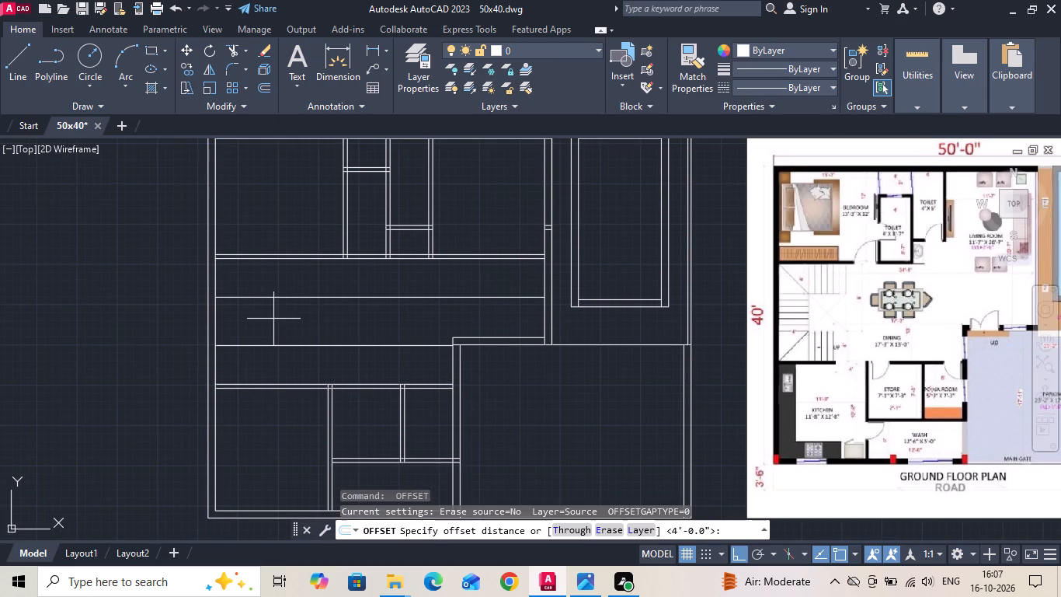
pyautogui.write("4'")
pyautogui.press('space')
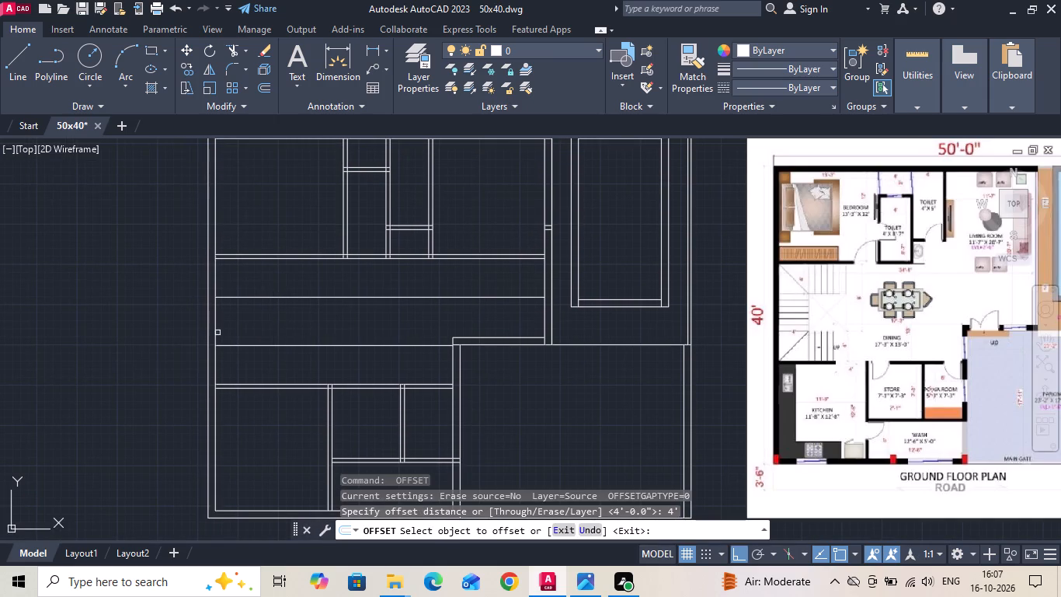
pyautogui.moveTo(214, 326); pyautogui.dragTo(238, 325)
pyautogui.click(276, 319)
pyautogui.press('Escape')
# Trim the vertical stair line and inner left wall line within the bedroom's lower wall, and erase the stair line's piece inside the bedroom.
pyautogui.write('tr')
pyautogui.press('space')
pyautogui.press('space')
pyautogui.scroll(3, 216, 257)
pyautogui.click(212, 255)
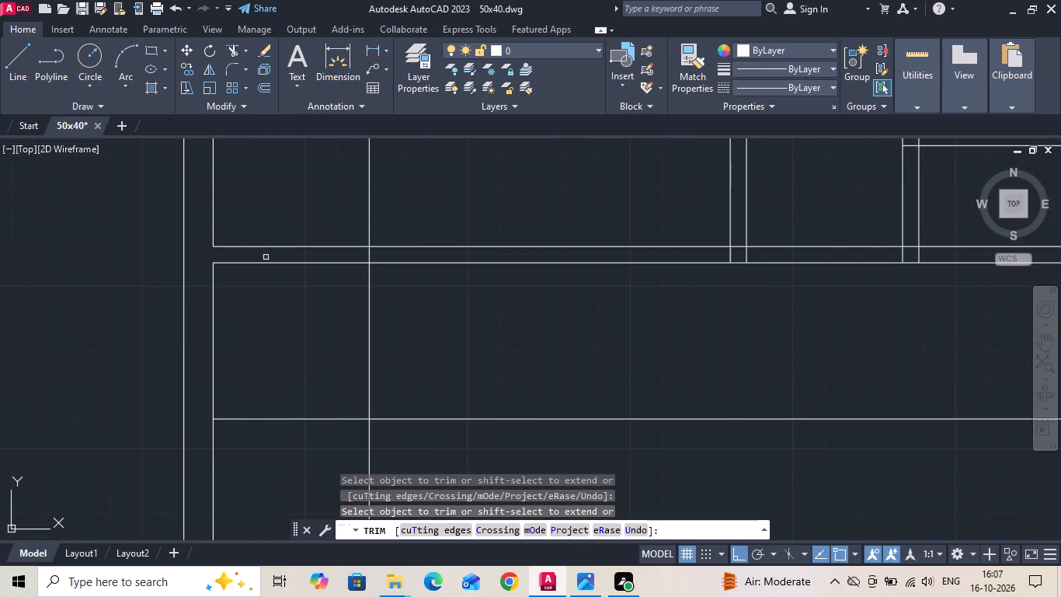
pyautogui.click(372, 257)
pyautogui.click(356, 253)
pyautogui.press('Escape')
pyautogui.moveTo(391, 223); pyautogui.dragTo(348, 206)
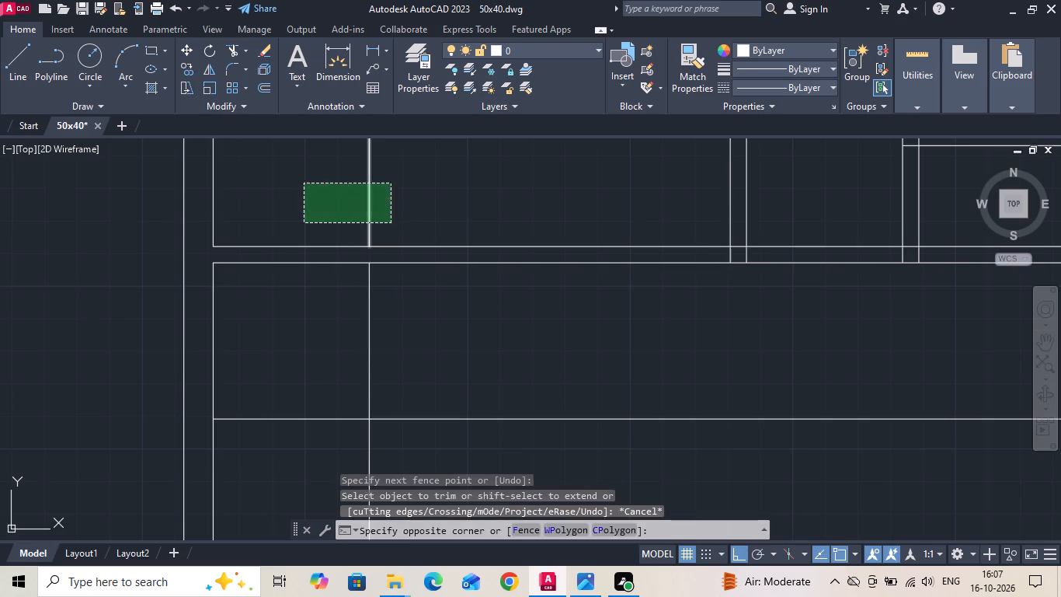
pyautogui.click(304, 183)
pyautogui.press('Delete')
# Trim the vertical stair line and inner left wall line within the kitchen's upper wall, and erase the stair line's piece inside the kitchen.
pyautogui.scroll(-3, 364, 235)
pyautogui.press('t')
pyautogui.write('r')
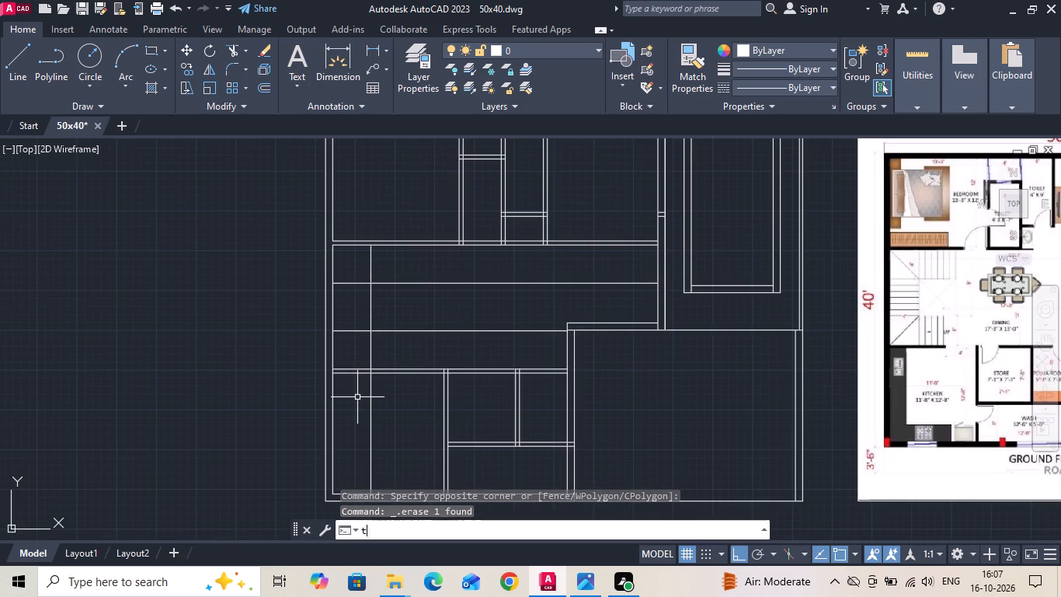
pyautogui.press('space')
pyautogui.press('space')
pyautogui.scroll(3, 357, 397)
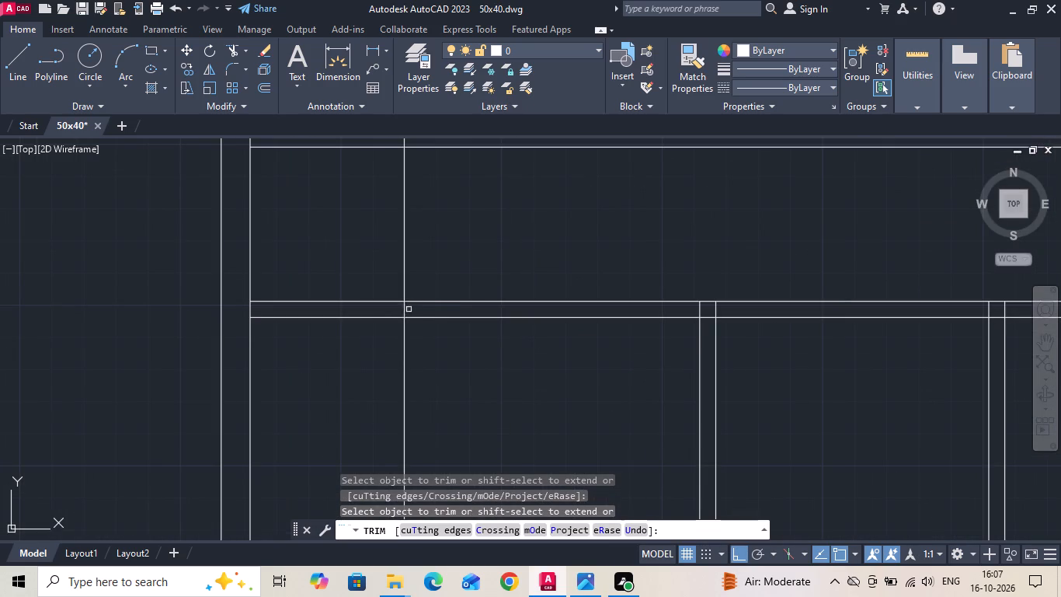
pyautogui.click(409, 309)
pyautogui.click(245, 309)
pyautogui.press('Escape')
pyautogui.moveTo(420, 361); pyautogui.dragTo(388, 410)
pyautogui.click(384, 410)
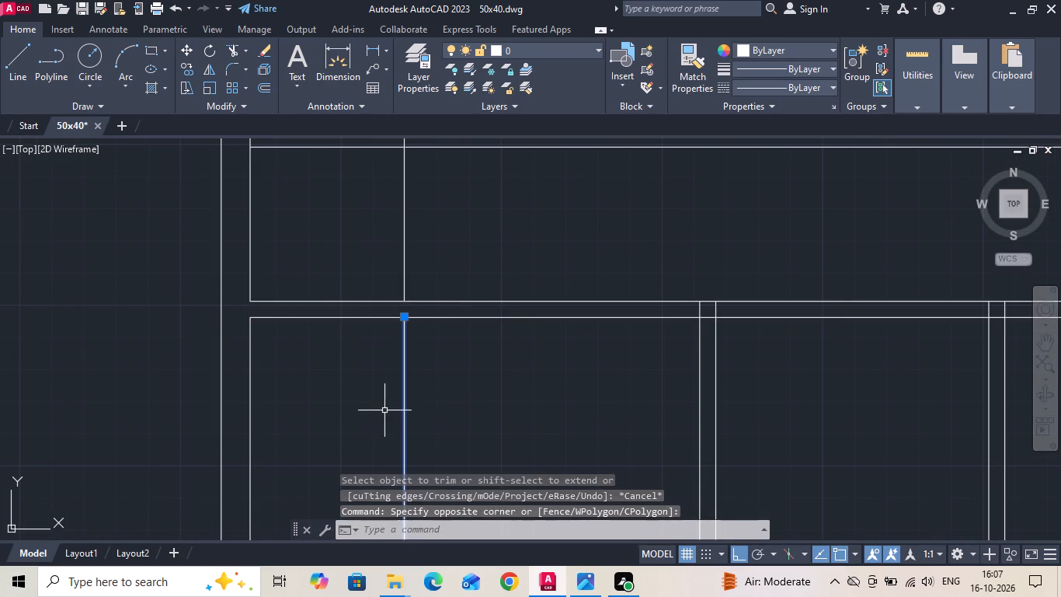
pyautogui.press('Delete')
# Examine the staircase layout in the reference ground floor plan and compare it with the drafted stair lines.
pyautogui.scroll(-3, 381, 411)
pyautogui.scroll(1, 464, 379)
pyautogui.scroll(-1, 409, 392)
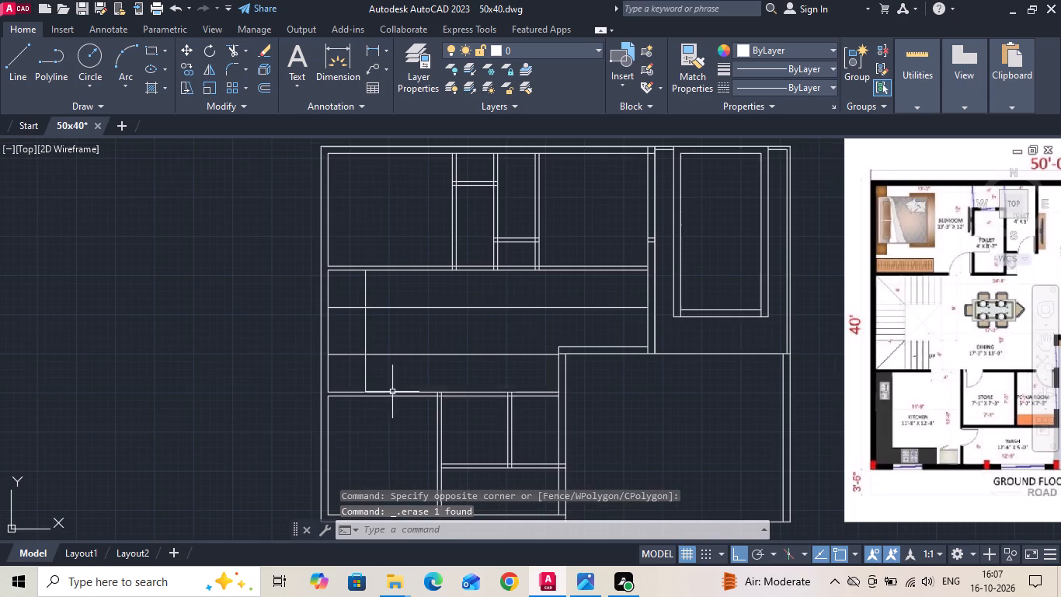
pyautogui.scroll(2, 950, 332)
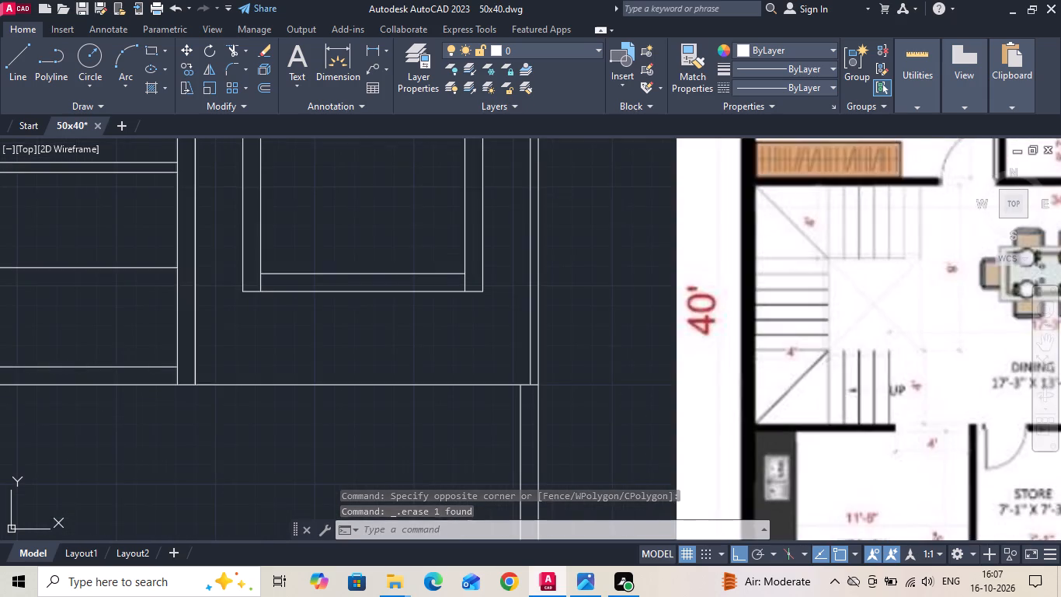
pyautogui.moveTo(800, 345); pyautogui.dragTo(532, 407, button='middle')
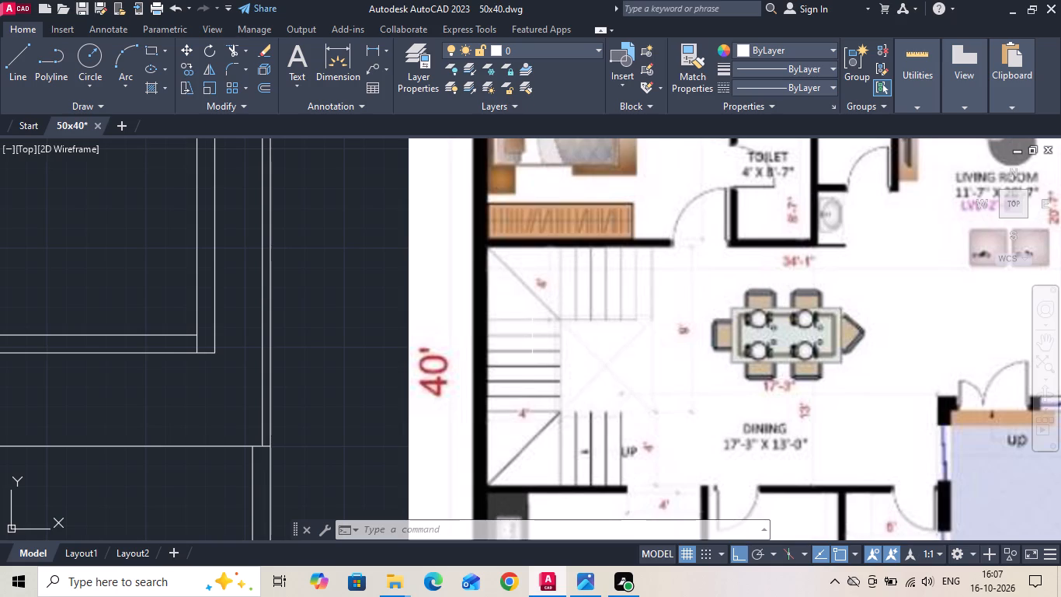
pyautogui.scroll(-3, 696, 342)
pyautogui.scroll(3, 317, 367)
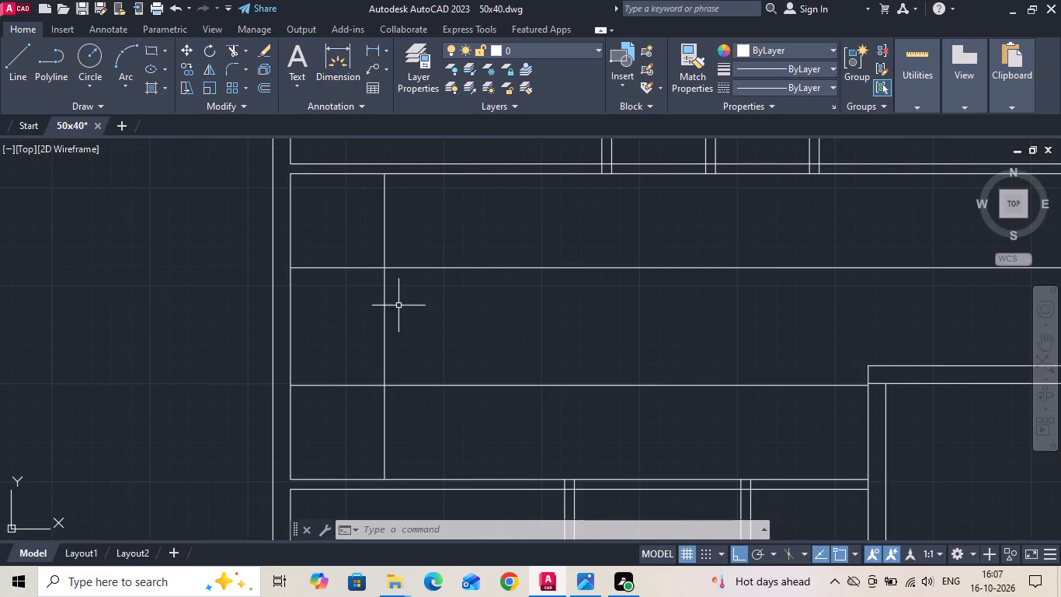
pyautogui.scroll(-2, 390, 343)
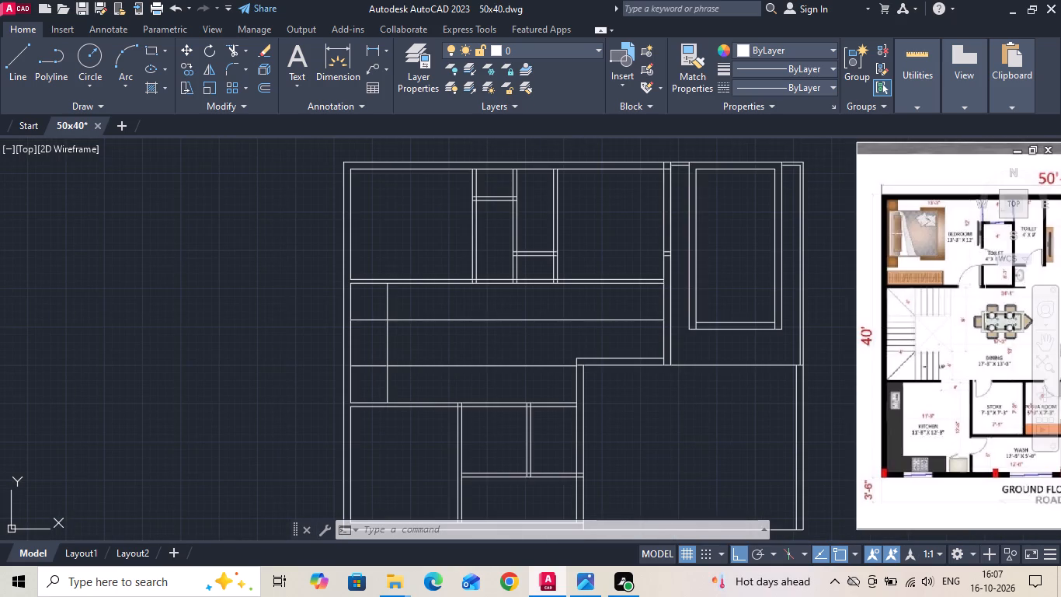
pyautogui.scroll(2, 987, 294)
pyautogui.scroll(1, 812, 329)
pyautogui.moveTo(796, 347); pyautogui.dragTo(684, 366, button='middle')
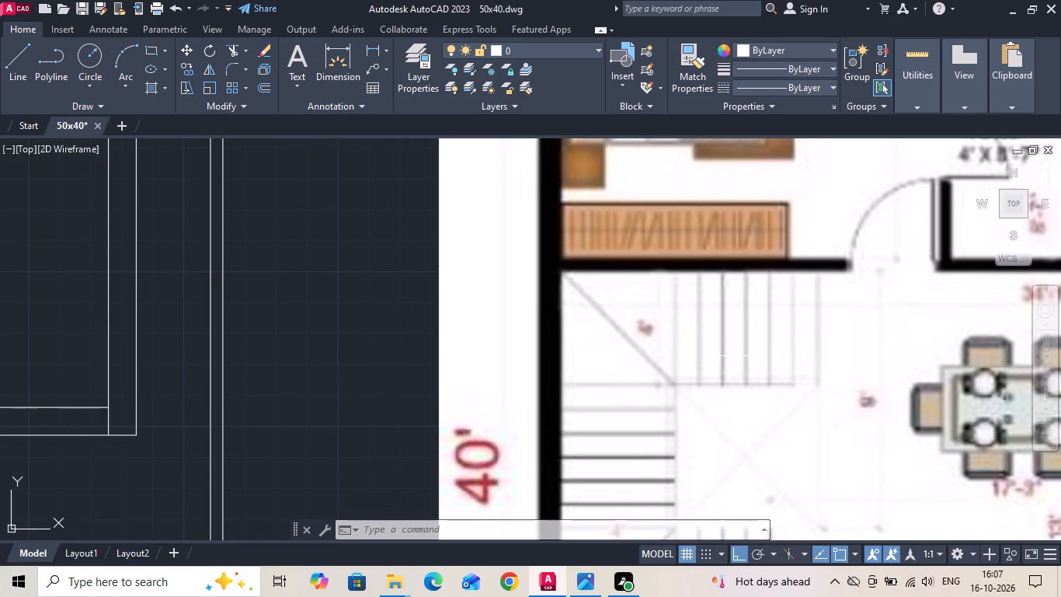
# Copy the vertical line marking the side flight's width 60" to the right to mark the upper and lower flights' end.
pyautogui.scroll(-1, 816, 326)
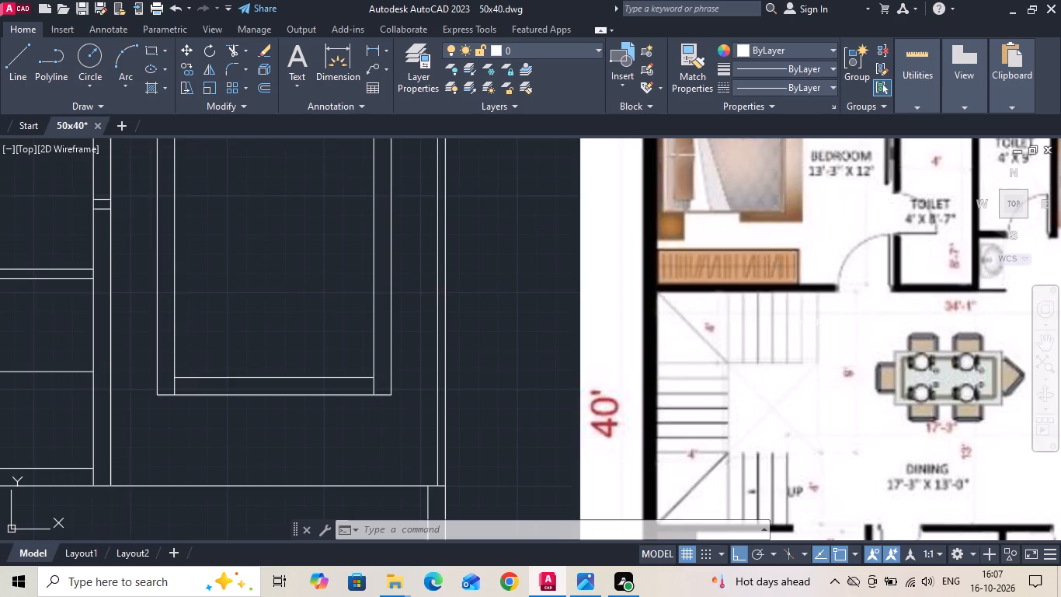
pyautogui.scroll(-1, 813, 322)
pyautogui.moveTo(184, 375); pyautogui.dragTo(844, 284, button='middle')
pyautogui.scroll(1, 640, 295)
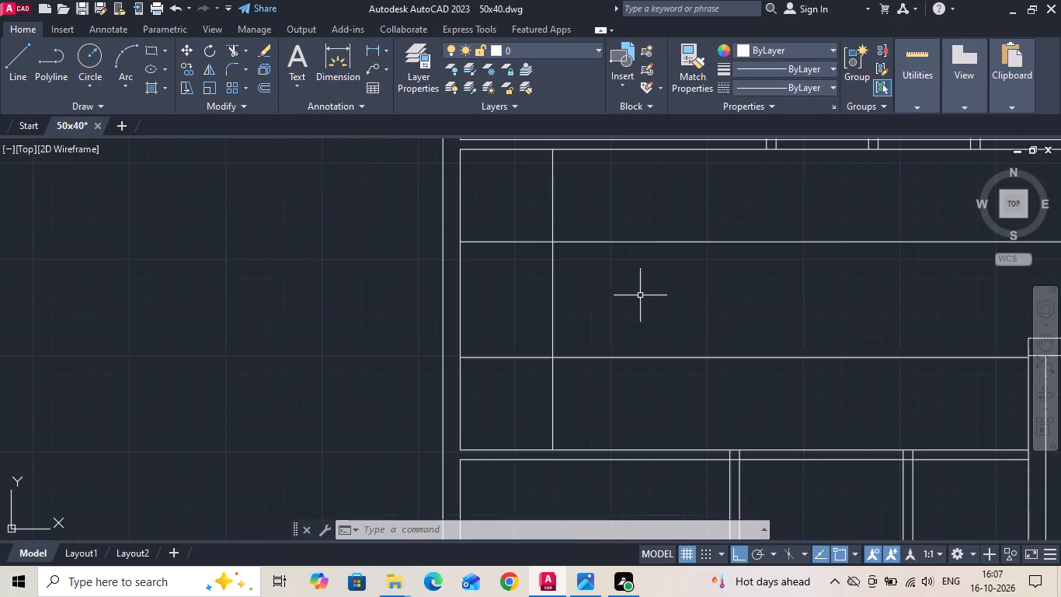
pyautogui.moveTo(600, 309); pyautogui.dragTo(544, 326)
pyautogui.click(530, 326)
pyautogui.rightClick(530, 326)
pyautogui.click(597, 306)
pyautogui.moveTo(673, 312); pyautogui.dragTo(722, 312)
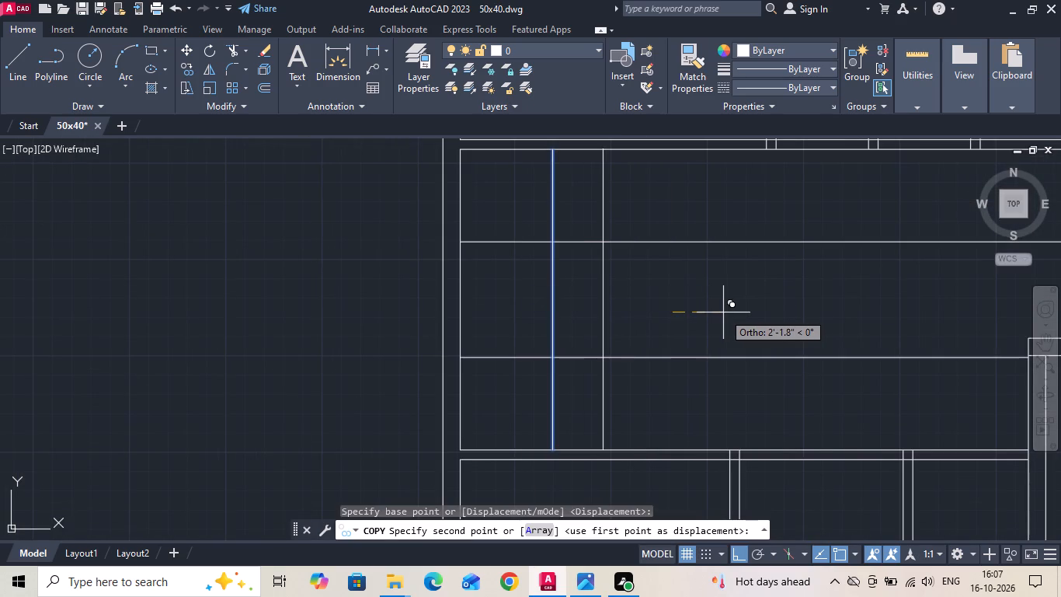
pyautogui.write('60')
pyautogui.press('Return')
pyautogui.press('Escape')
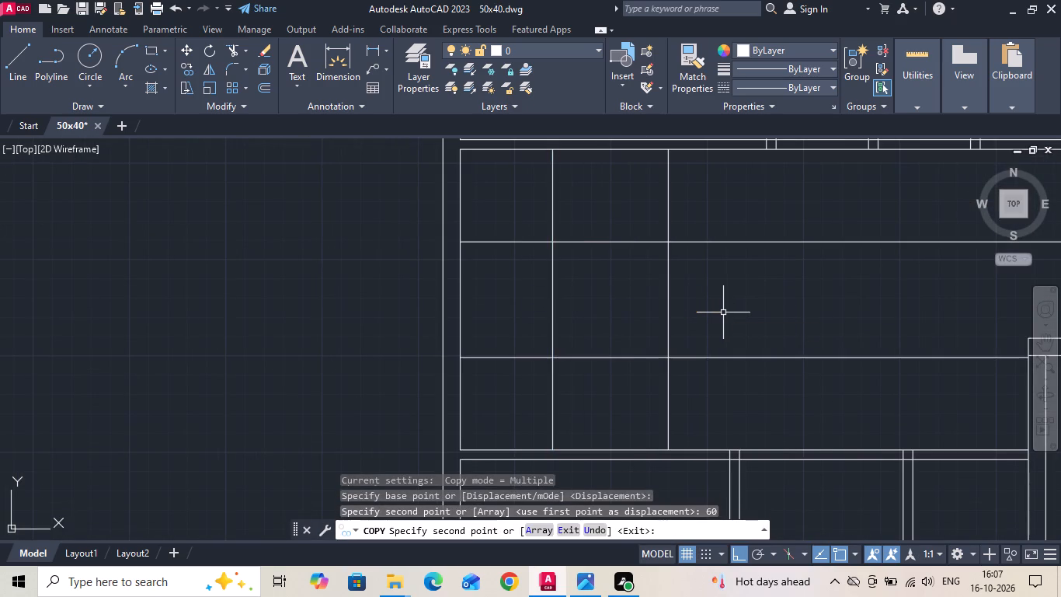
# Trim the two horizontal flight edge lines where they extend into the dining area past the flights' end line.
pyautogui.write('tr')
pyautogui.press('space')
pyautogui.moveTo(729, 214); pyautogui.dragTo(740, 375)
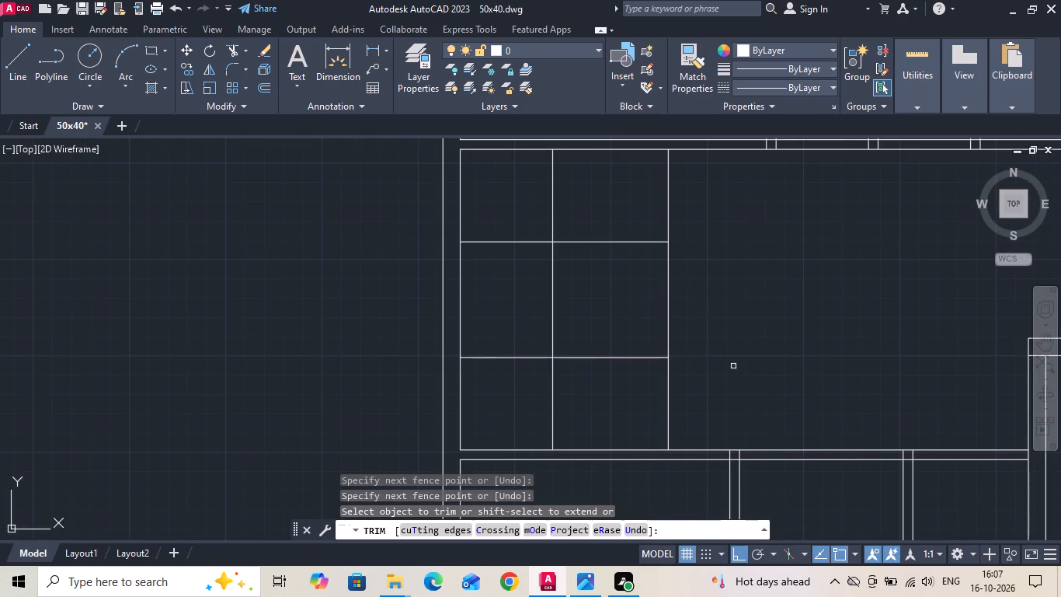
pyautogui.scroll(-1, 733, 365)
pyautogui.moveTo(680, 380); pyautogui.dragTo(590, 398, button='middle')
pyautogui.press('Escape')
# Copy the flights' end line leftwards at 10", 20", 30", 40" and 50" to form the tread lines.
pyautogui.moveTo(612, 339); pyautogui.dragTo(590, 343)
pyautogui.click(577, 341)
pyautogui.rightClick(575, 340)
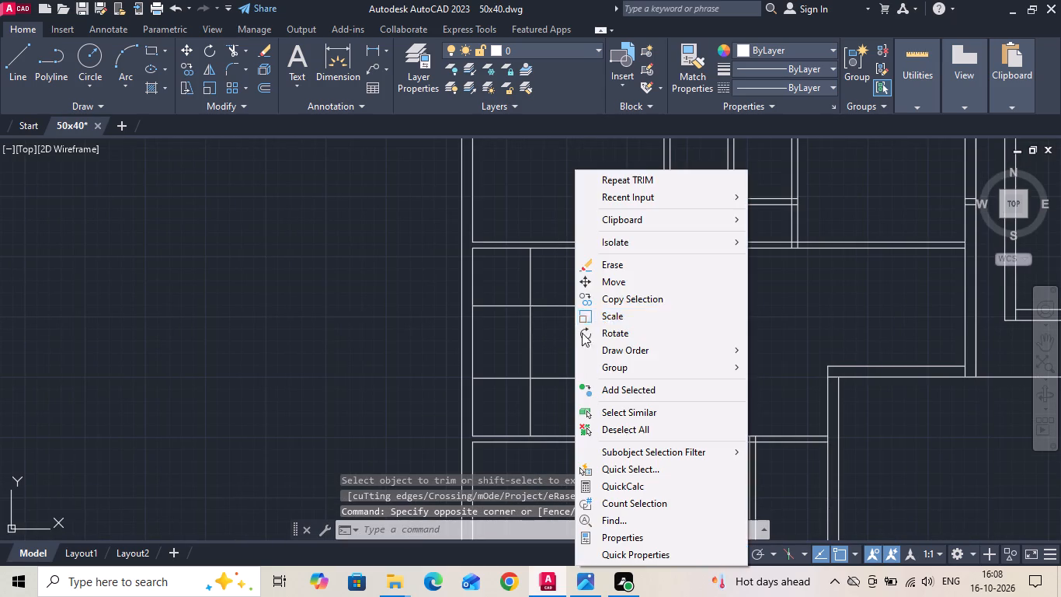
pyautogui.click(616, 304)
pyautogui.moveTo(701, 337); pyautogui.dragTo(687, 337)
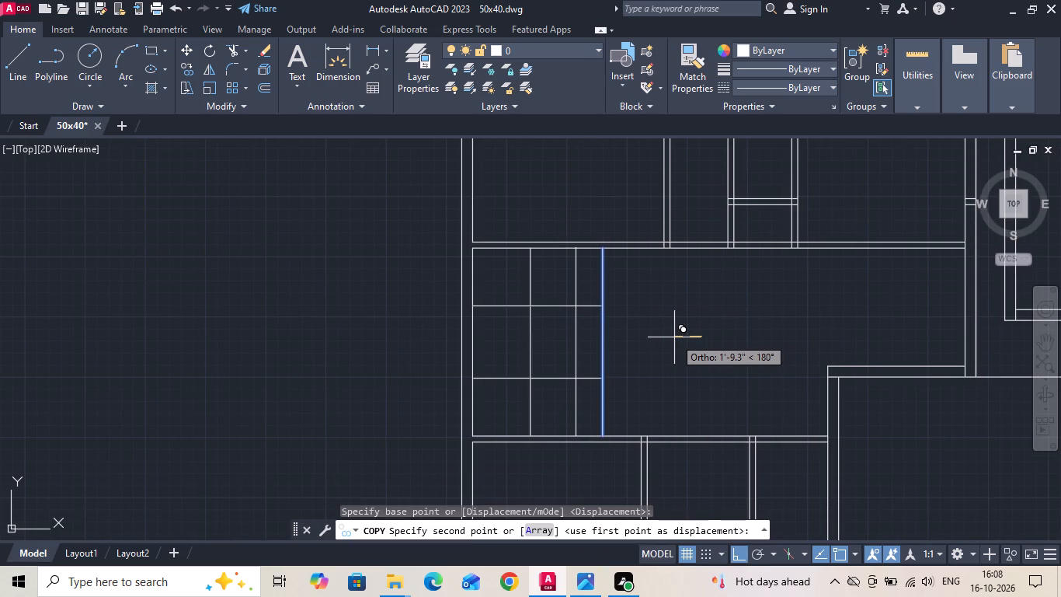
pyautogui.write('10')
pyautogui.press('Return')
pyautogui.write('20')
pyautogui.press('Return')
pyautogui.write('30')
pyautogui.press('Return')
pyautogui.write('40')
pyautogui.press('Return')
pyautogui.write('50')
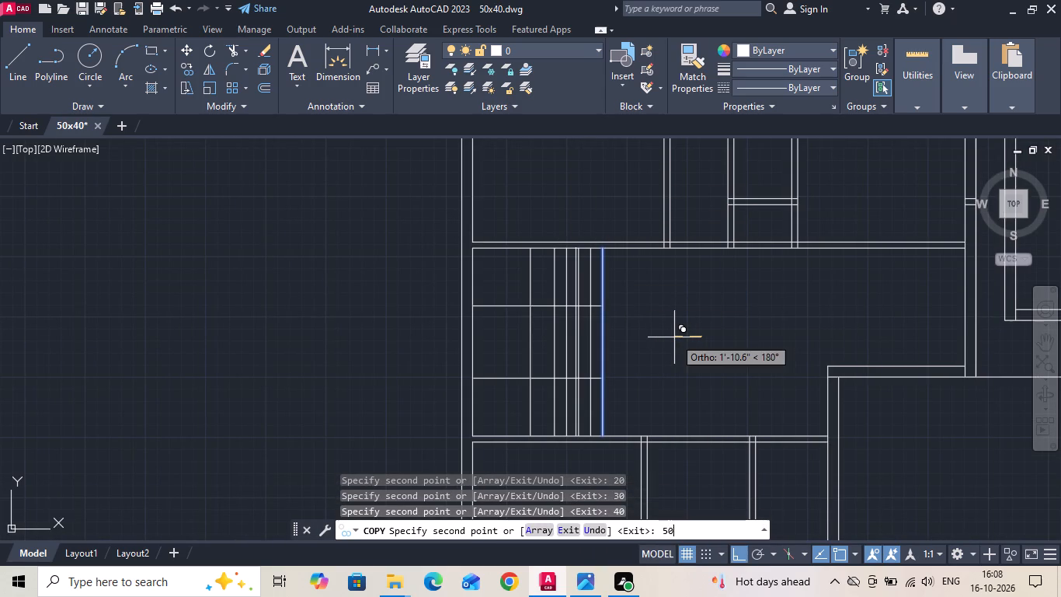
pyautogui.press('Return')
pyautogui.press('Escape')
# Trim the vertical tread lines and end line in the gap between the upper and lower flights, keeping the side flight's edge.
pyautogui.write('tr')
pyautogui.press('space')
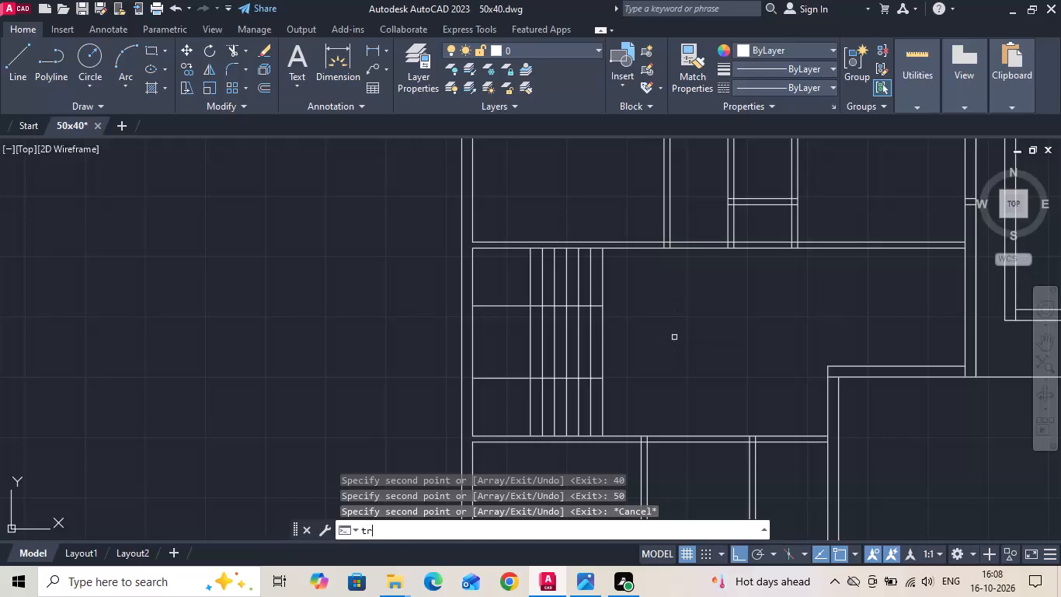
pyautogui.press('space')
pyautogui.moveTo(674, 337); pyautogui.dragTo(651, 344)
pyautogui.click(537, 351)
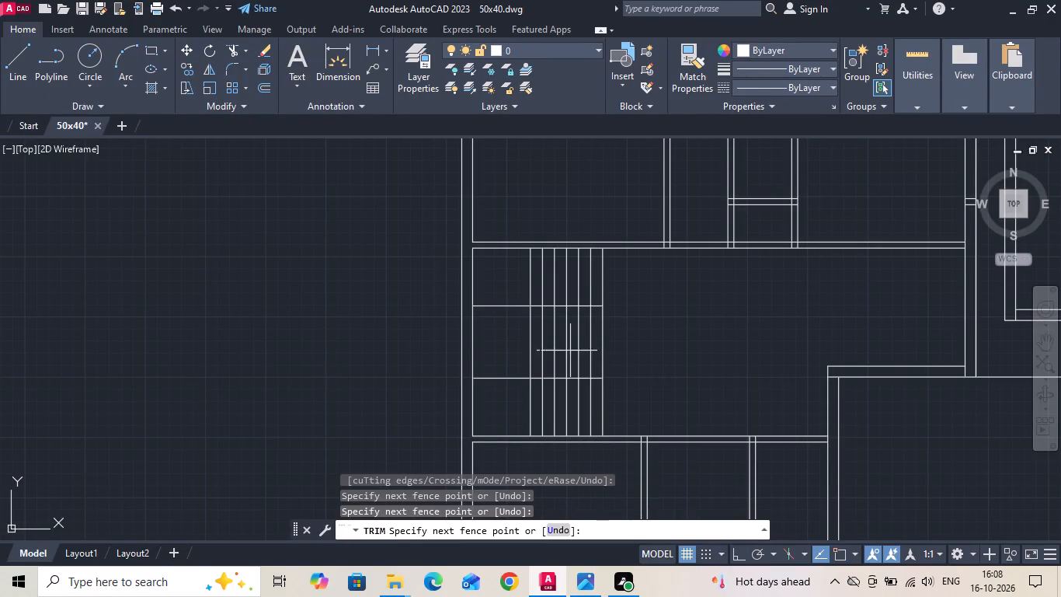
pyautogui.click(624, 351)
pyautogui.scroll(-2, 535, 368)
pyautogui.scroll(3, 871, 388)
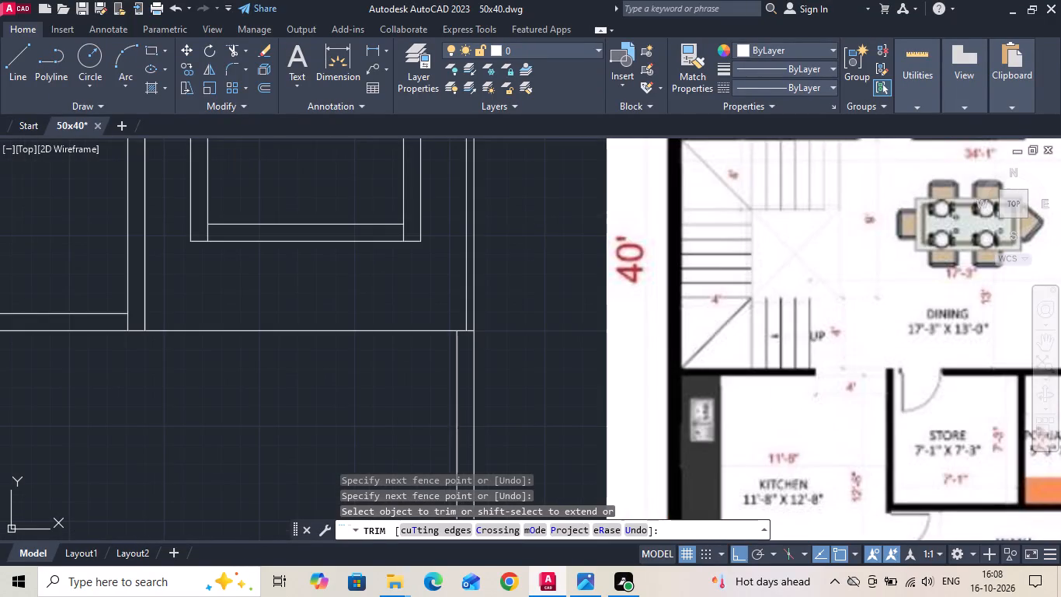
pyautogui.scroll(-2, 871, 384)
pyautogui.scroll(2, 343, 386)
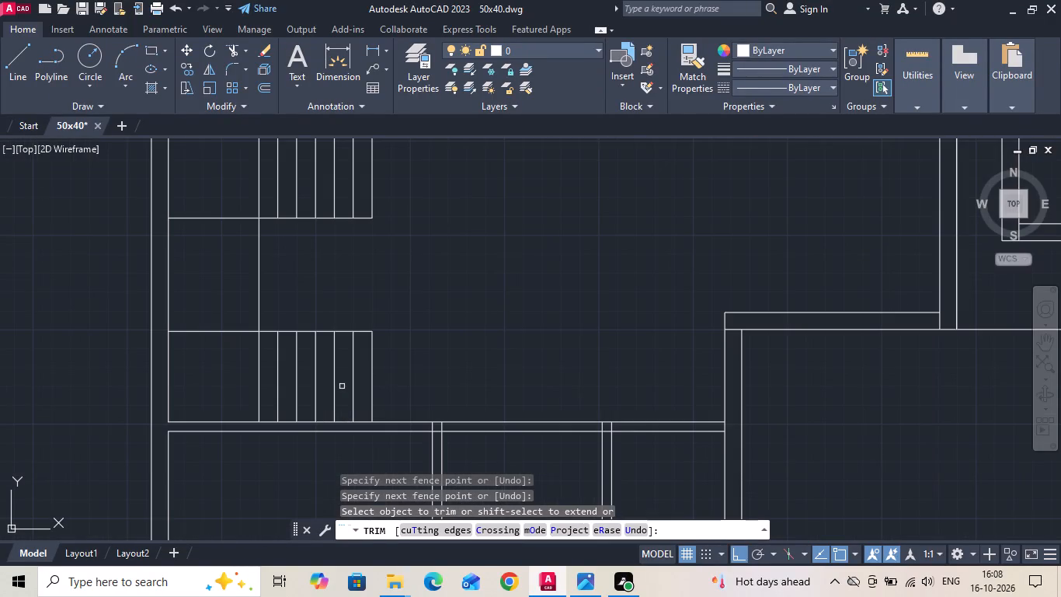
# Shorten the lower flight to four treads by trimming its last two vertical lines and the excess horizontal edge.
pyautogui.moveTo(342, 384); pyautogui.dragTo(360, 379)
pyautogui.click(389, 372)
pyautogui.moveTo(359, 326); pyautogui.dragTo(358, 338)
pyautogui.click(358, 347)
pyautogui.scroll(-1, 416, 375)
pyautogui.press('Escape')
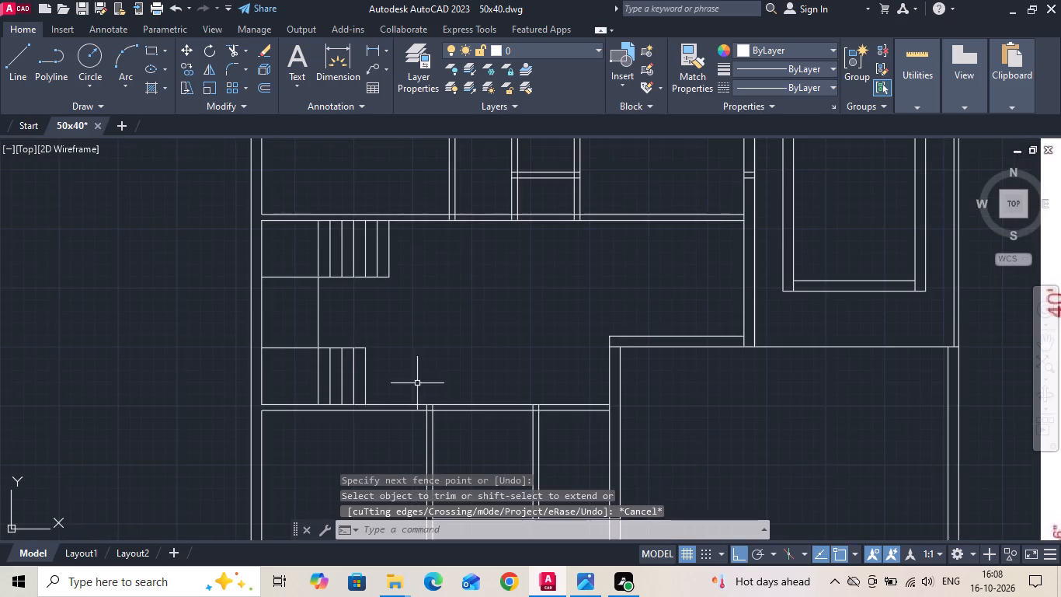
# Copy the upper flight's lower edge line downwards at 10", 20", 30", 40" and 50" to form the side flight's treads.
pyautogui.scroll(1, 308, 290)
pyautogui.click(297, 269)
pyautogui.rightClick(297, 269)
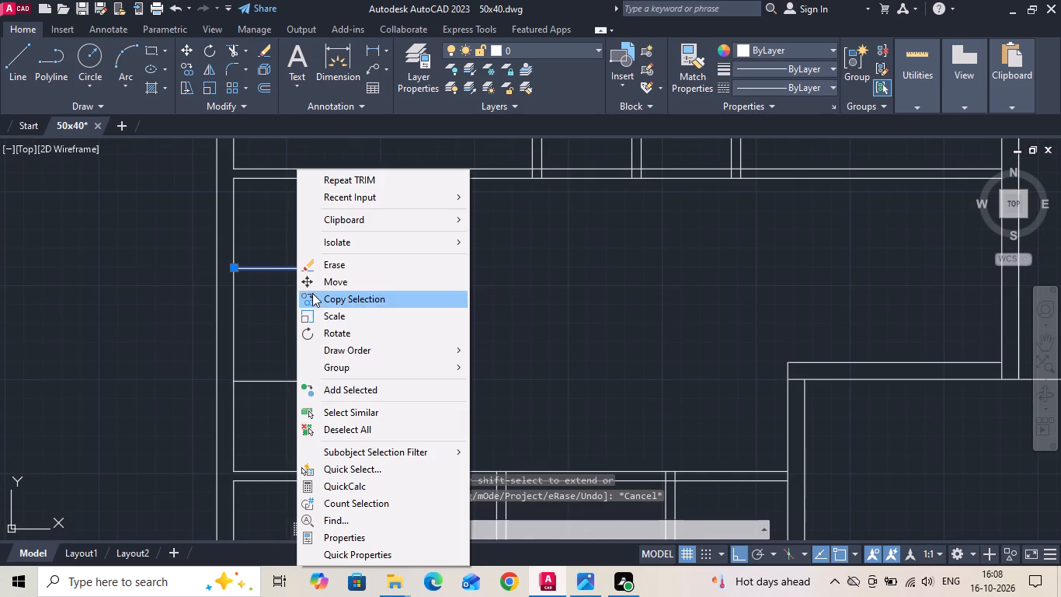
pyautogui.click(312, 295)
pyautogui.moveTo(391, 309); pyautogui.dragTo(392, 320)
pyautogui.write('10')
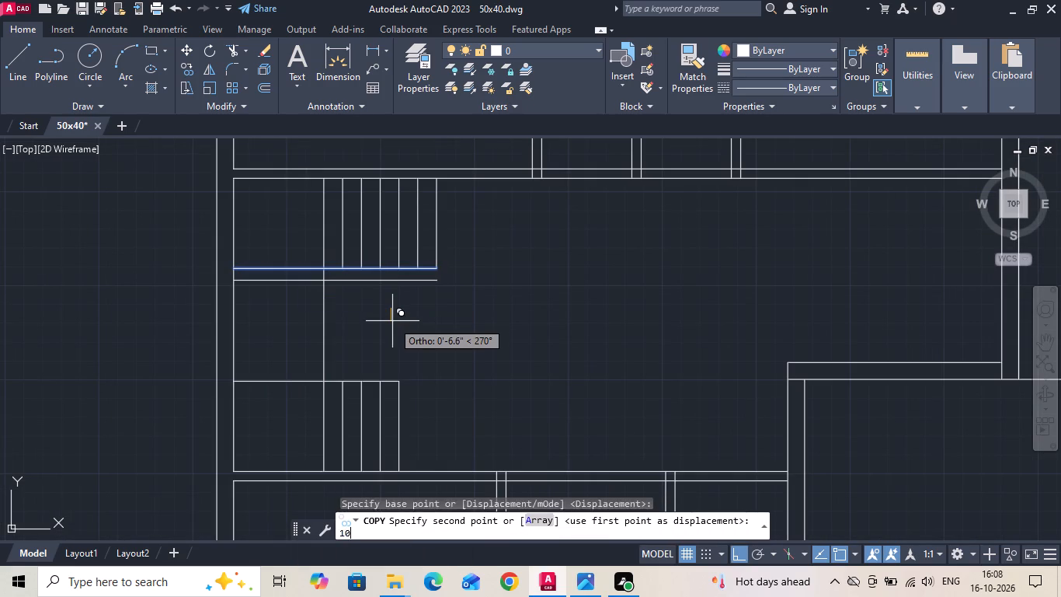
pyautogui.press('Return')
pyautogui.write('20')
pyautogui.press('Return')
pyautogui.write('30')
pyautogui.press('Return')
pyautogui.write('40')
pyautogui.press('Return')
pyautogui.write('50')
pyautogui.press('Return')
pyautogui.press('Escape')
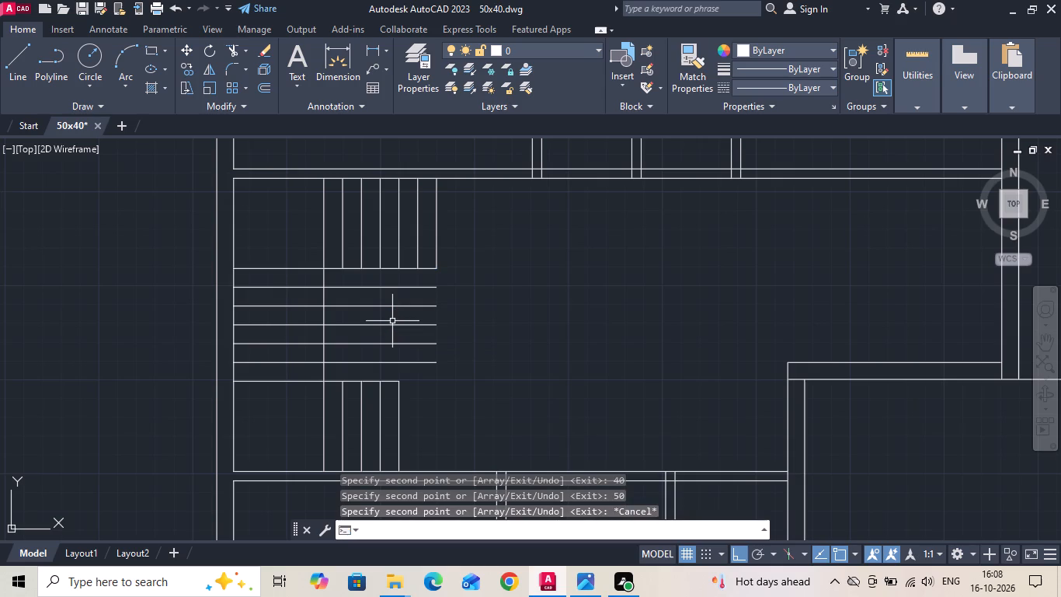
# Measure the spacing between the side flight's lowest copied tread line and the lower flight's top edge.
pyautogui.click(367, 45)
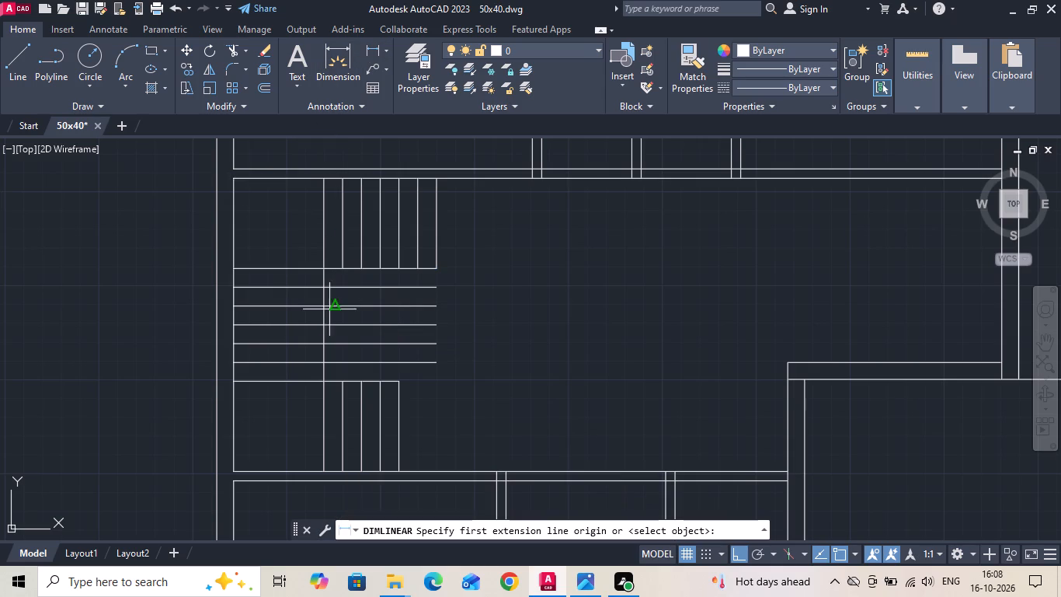
pyautogui.click(298, 365)
pyautogui.click(299, 380)
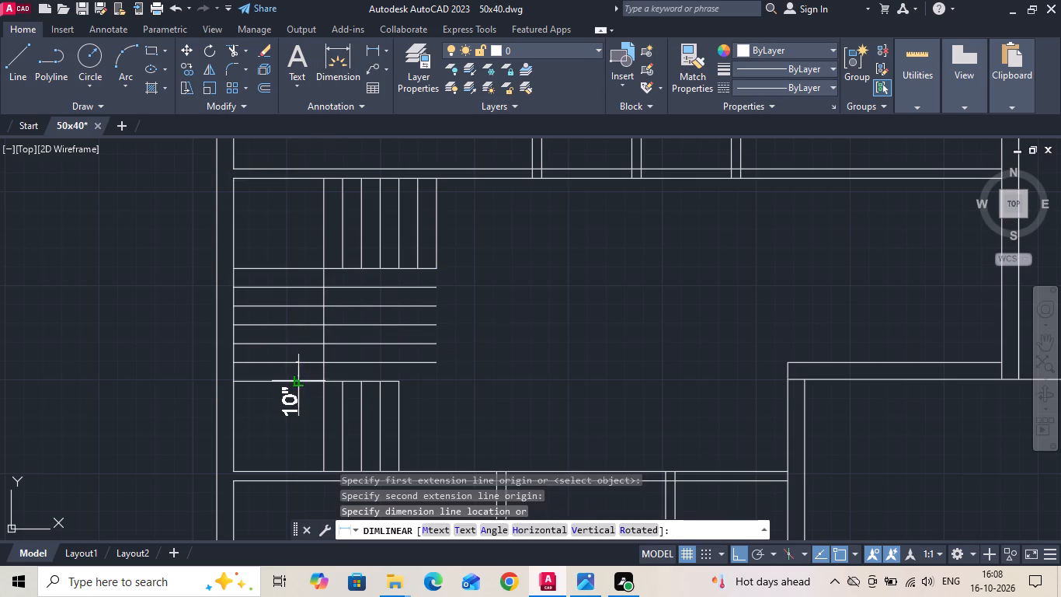
pyautogui.press('Escape')
# Trim the side flight's horizontal tread lines where they extend past its vertical edge into the stair well.
pyautogui.press('t')
pyautogui.press('r')
pyautogui.press('space')
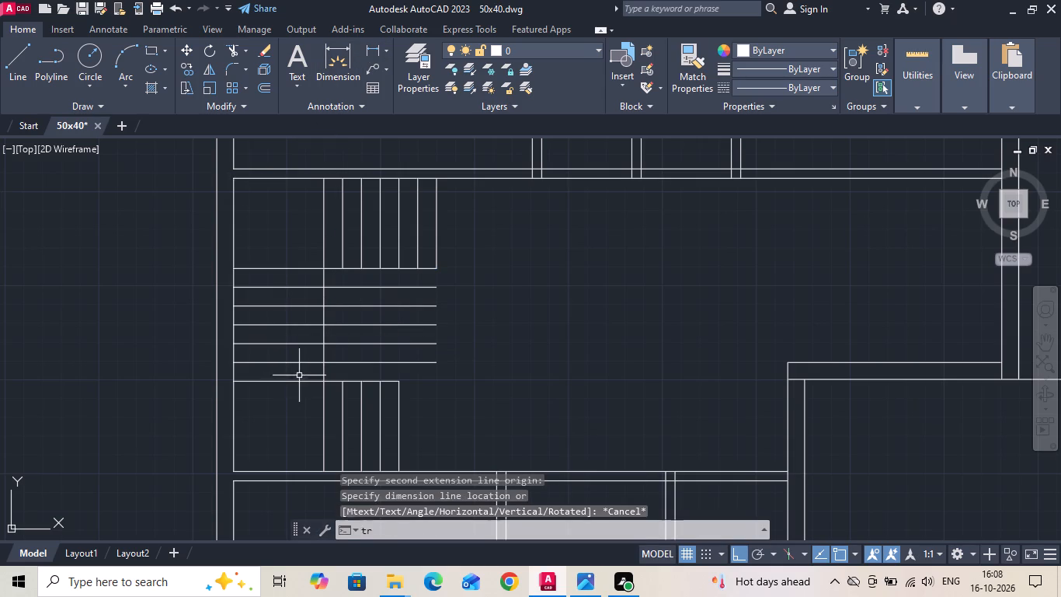
pyautogui.moveTo(344, 374); pyautogui.dragTo(346, 351)
pyautogui.moveTo(362, 284); pyautogui.dragTo(367, 351)
# Save the drawing.
pyautogui.hotkey('ctrl', 's')
pyautogui.hotkey('ctrl', 's')
pyautogui.hotkey('ctrl', 's')
pyautogui.hotkey('ctrl', 's')
pyautogui.hotkey('ctrl', 's')
pyautogui.hotkey('ctrl', 's')
pyautogui.hotkey('ctrl', 's')
pyautogui.hotkey('ctrl', 's')
# Draw a diagonal line across the upper corner landing, from the outer wall corner to the flights' inner corner.
pyautogui.scroll(-1, 315, 354)
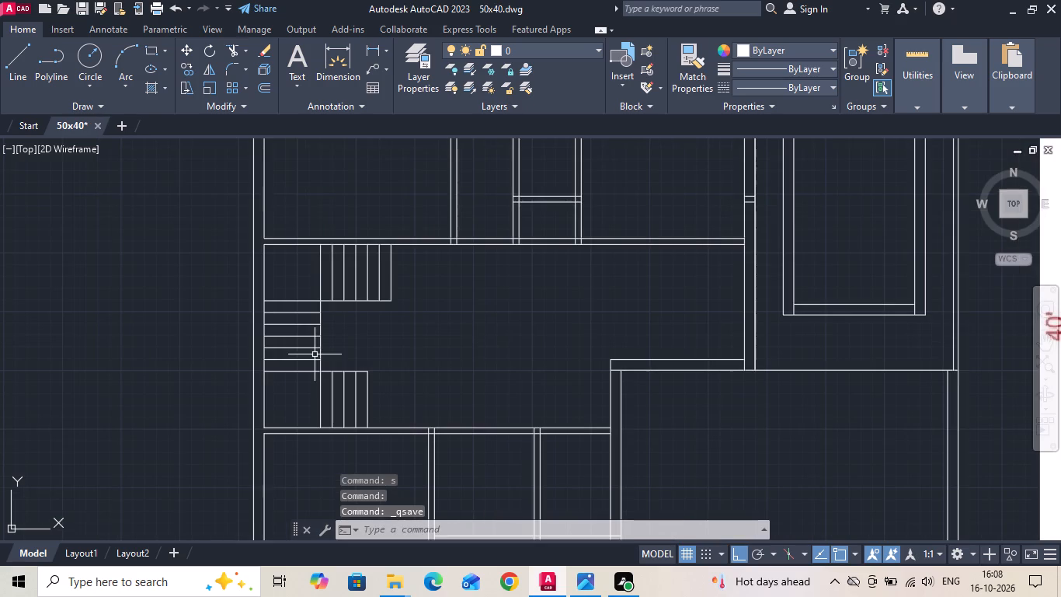
pyautogui.scroll(-2, 313, 355)
pyautogui.scroll(1, 680, 340)
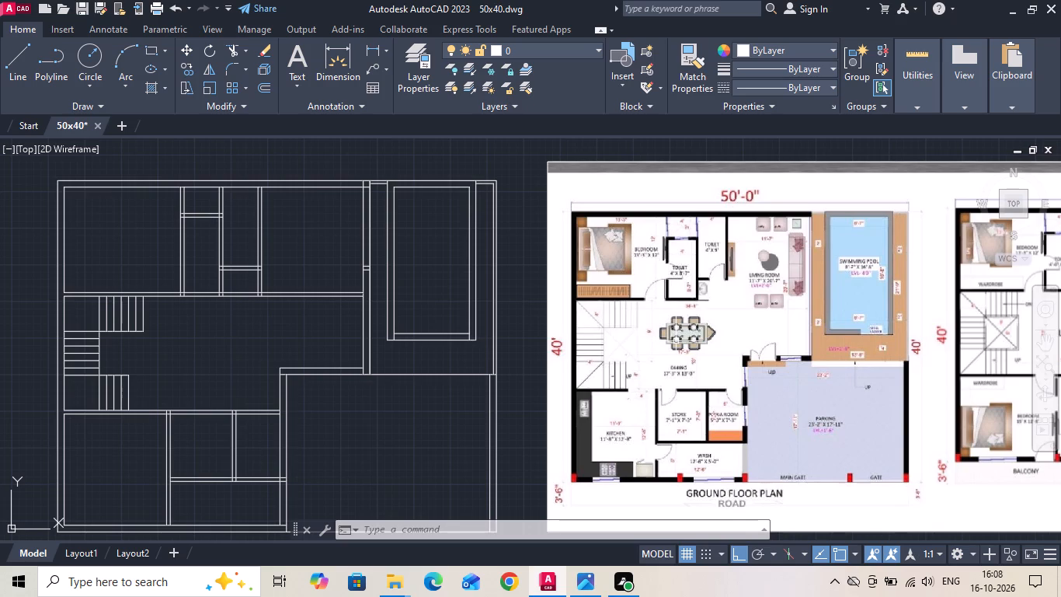
pyautogui.press('l')
pyautogui.press('space')
pyautogui.scroll(2, 31, 322)
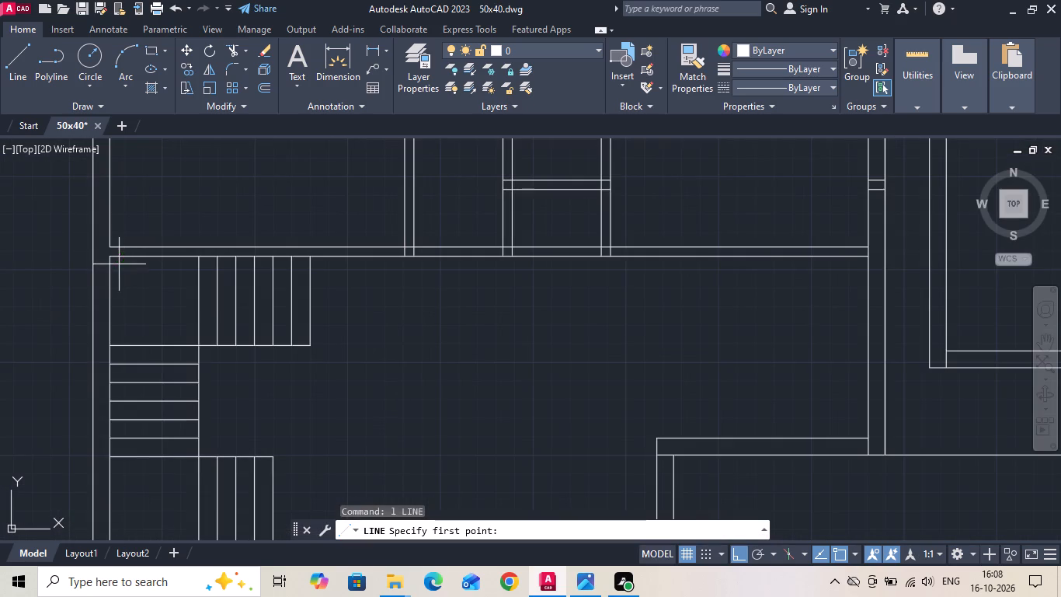
pyautogui.click(111, 261)
pyautogui.click(201, 342)
pyautogui.press('space')
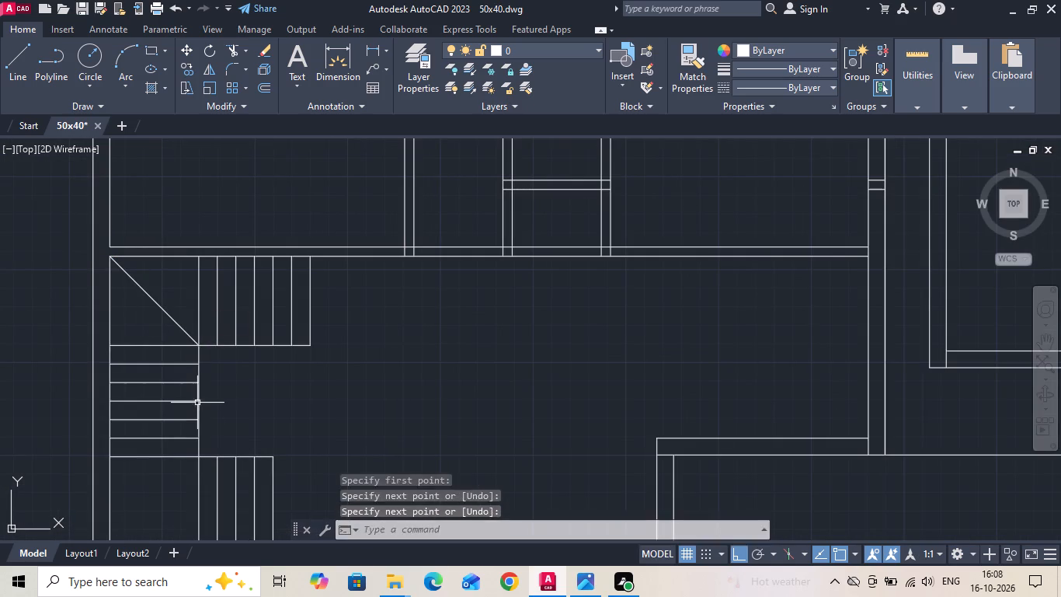
# Draw a diagonal line across the lower corner landing, from the flights' inner corner to the outer wall corner.
pyautogui.press('space')
pyautogui.click(197, 456)
pyautogui.moveTo(209, 450); pyautogui.dragTo(294, 305, button='middle')
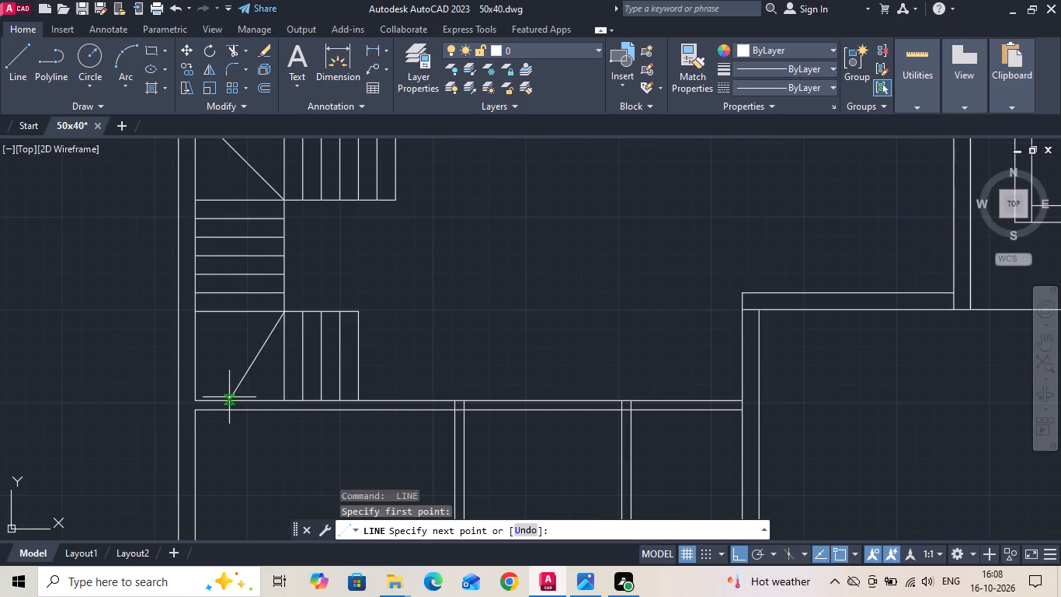
pyautogui.click(196, 404)
pyautogui.press('Escape')
# Offset the store's left inner wall line and the pooja room's right inner wall line 5" into their rooms.
pyautogui.scroll(-2, 225, 404)
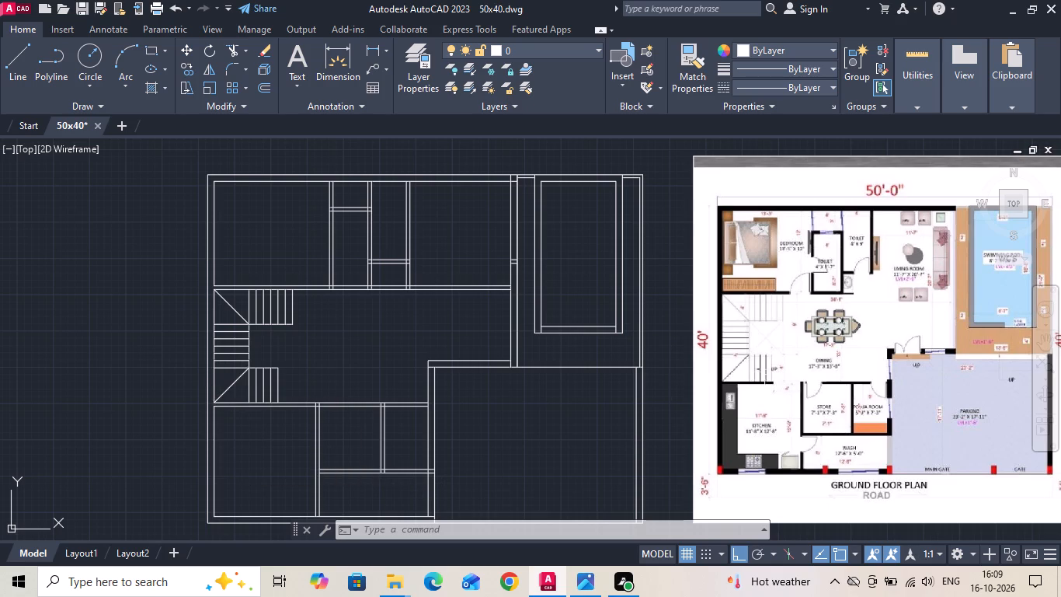
pyautogui.scroll(1, 820, 405)
pyautogui.scroll(-2, 820, 405)
pyautogui.scroll(2, 550, 403)
pyautogui.write('o')
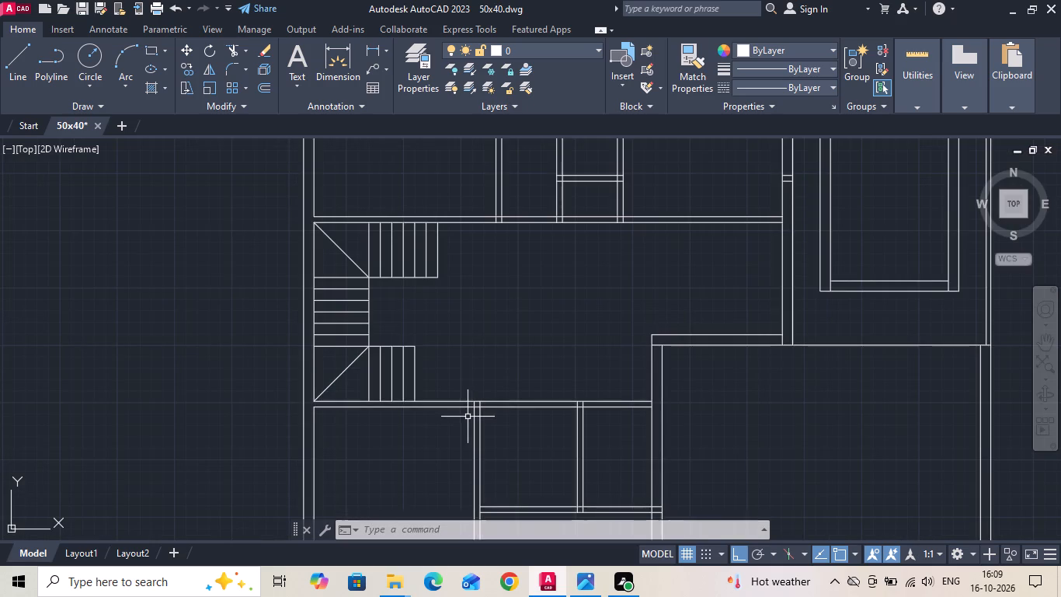
pyautogui.press('space')
pyautogui.scroll(-2, 333, 413)
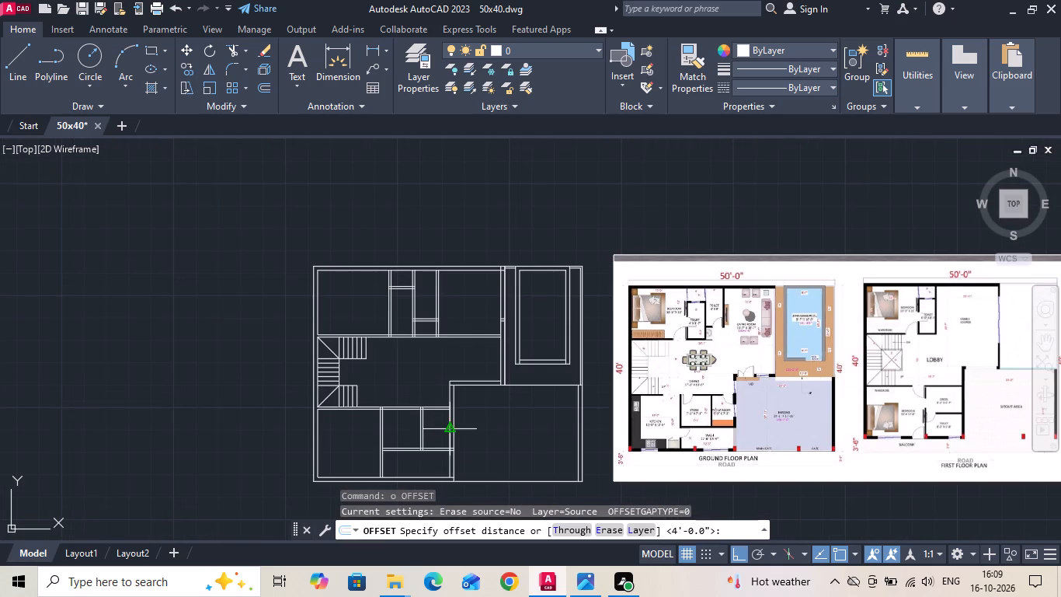
pyautogui.write('5')
pyautogui.press('space')
pyautogui.scroll(2, 413, 432)
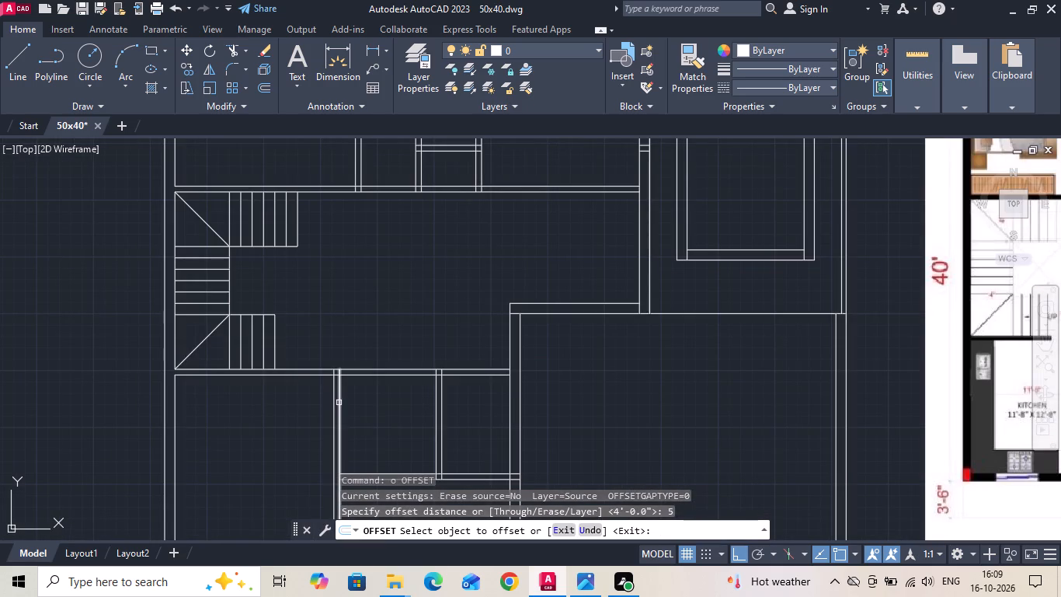
pyautogui.click(339, 403)
pyautogui.click(358, 394)
pyautogui.scroll(-1, 354, 393)
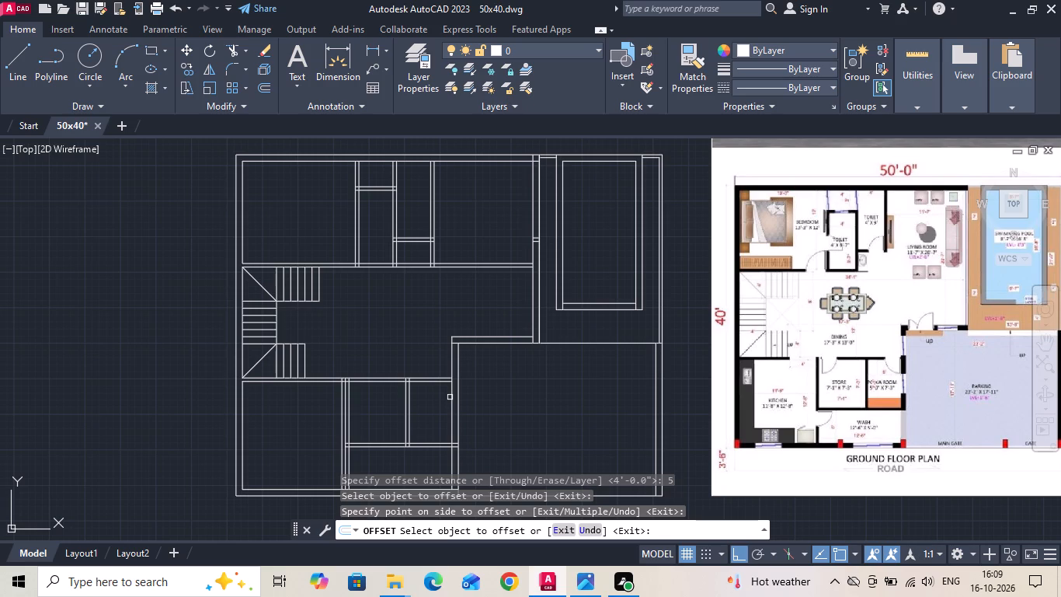
pyautogui.moveTo(450, 396); pyautogui.dragTo(423, 401)
pyautogui.click(408, 403)
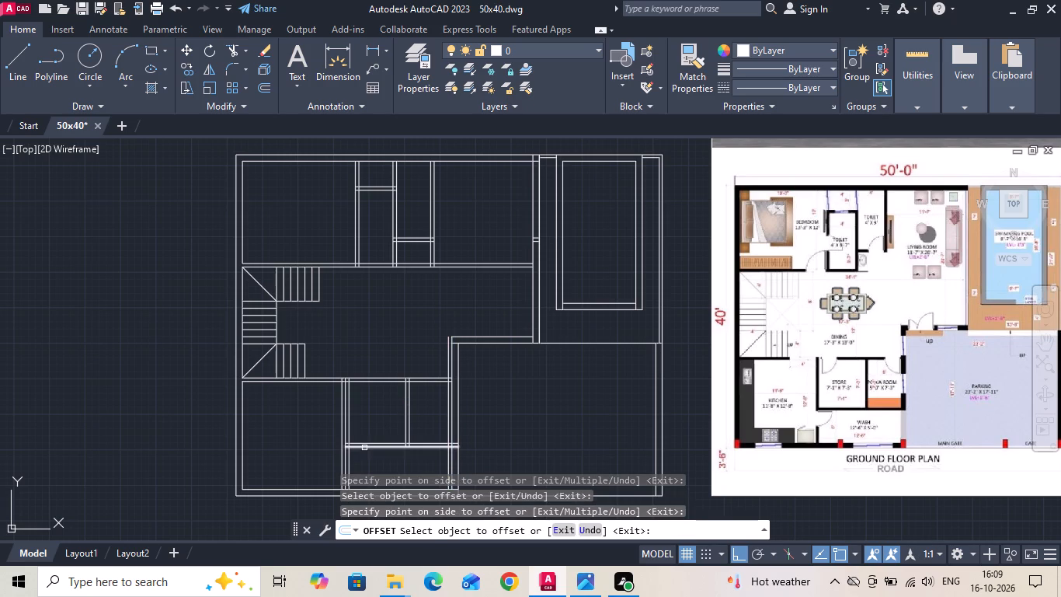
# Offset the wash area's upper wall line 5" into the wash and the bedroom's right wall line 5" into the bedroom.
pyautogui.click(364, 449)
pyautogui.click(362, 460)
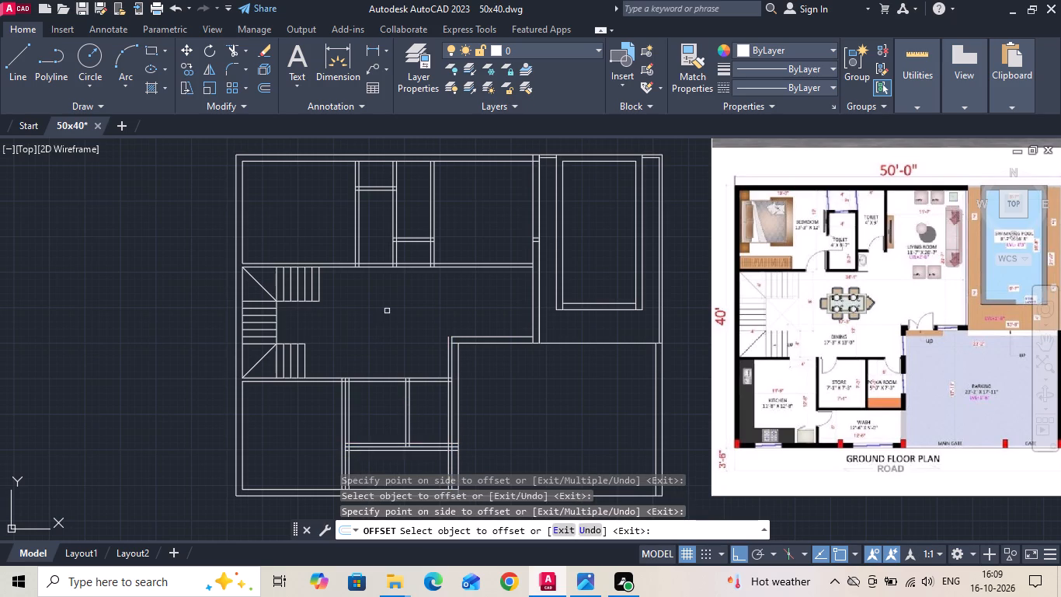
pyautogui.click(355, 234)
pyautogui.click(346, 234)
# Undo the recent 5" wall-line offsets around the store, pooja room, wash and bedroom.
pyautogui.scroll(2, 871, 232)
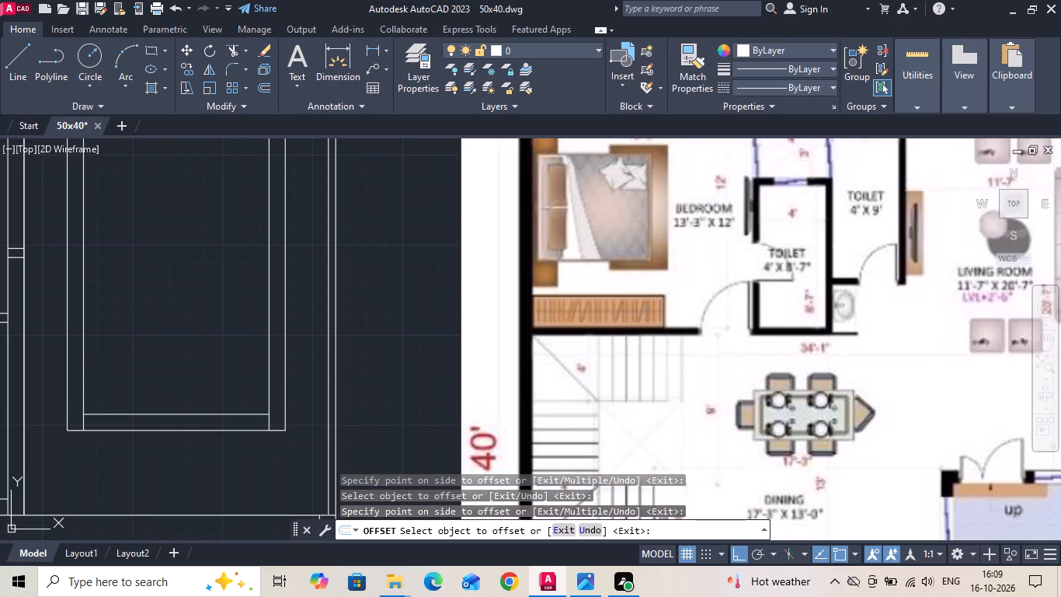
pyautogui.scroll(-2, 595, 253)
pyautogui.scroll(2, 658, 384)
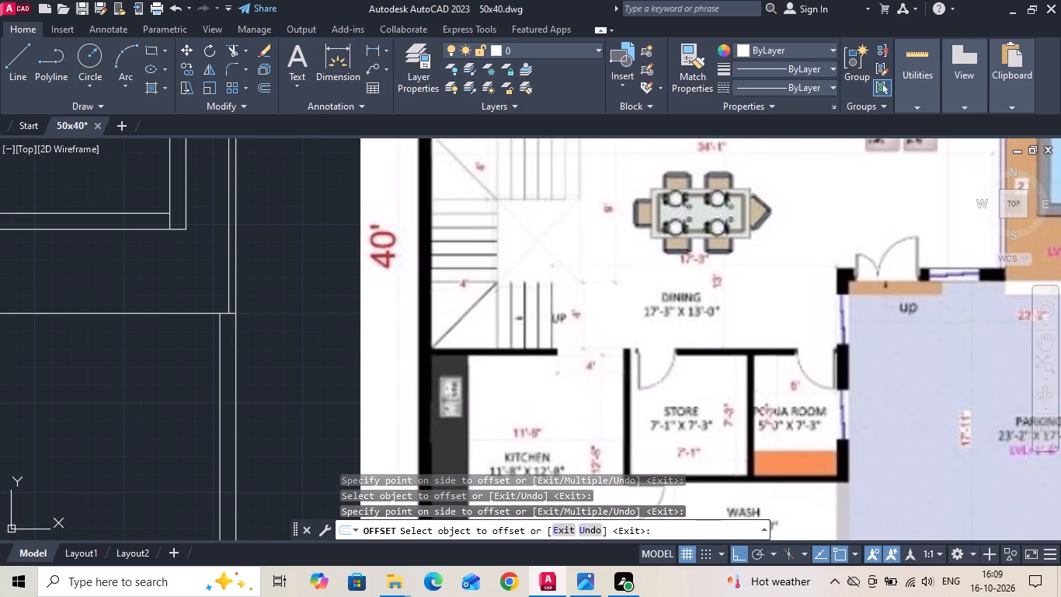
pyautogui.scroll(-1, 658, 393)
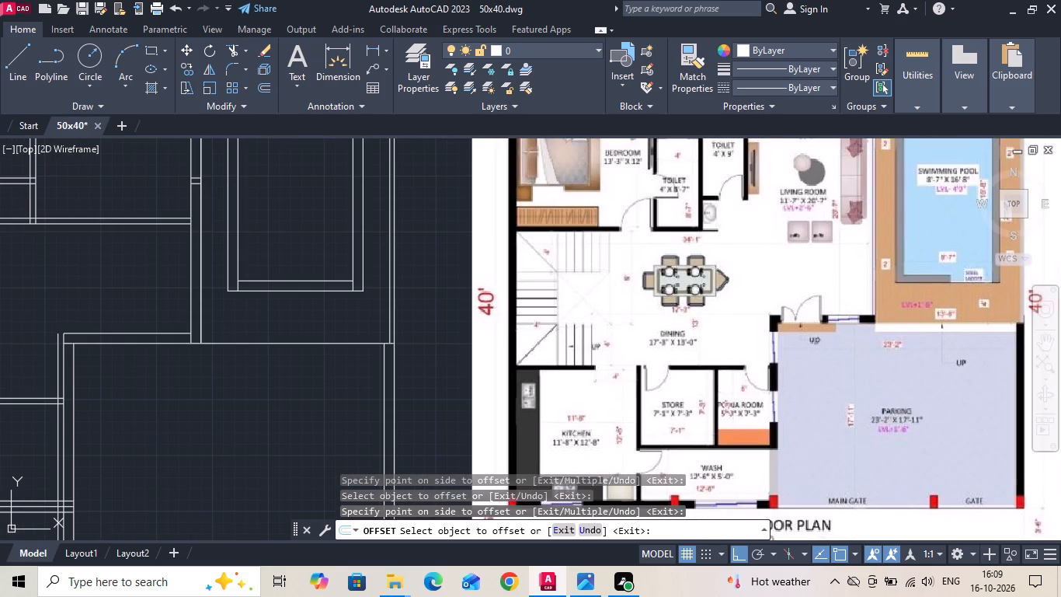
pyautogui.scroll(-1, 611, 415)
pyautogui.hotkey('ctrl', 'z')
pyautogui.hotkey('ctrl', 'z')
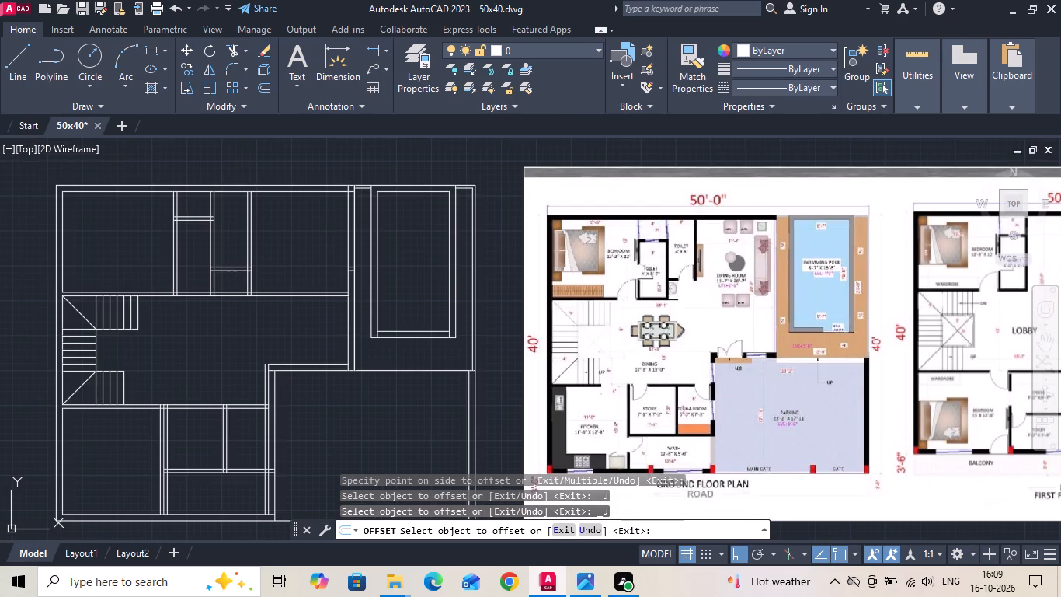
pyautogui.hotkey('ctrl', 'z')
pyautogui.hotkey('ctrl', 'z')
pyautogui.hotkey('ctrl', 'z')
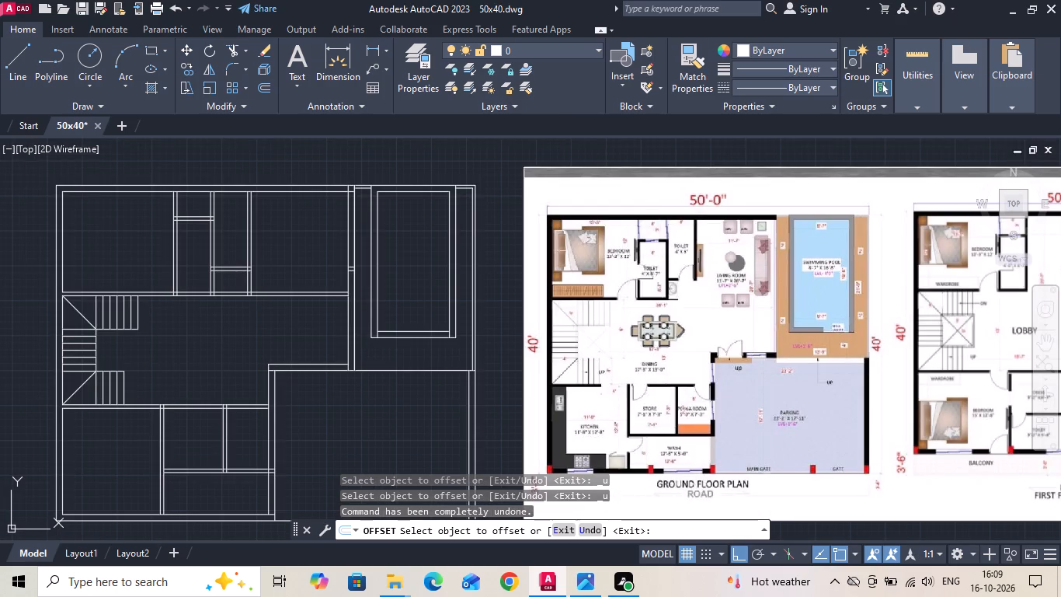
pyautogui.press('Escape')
# Offset the bedroom's right wall line 3' into the bedroom to mark its door opening.
pyautogui.scroll(1, 136, 278)
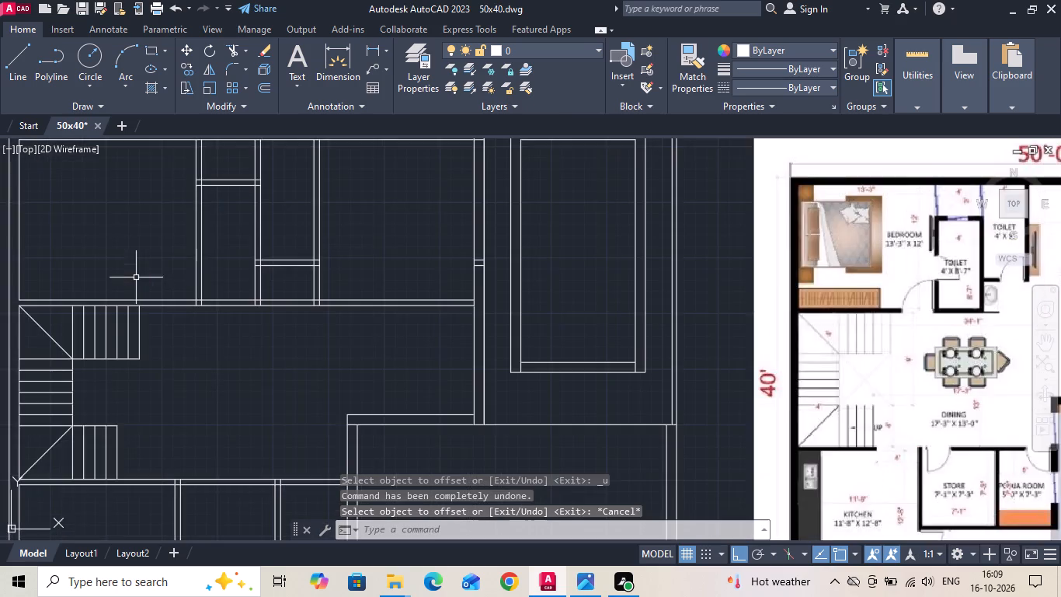
pyautogui.moveTo(148, 286); pyautogui.dragTo(265, 382, button='middle')
pyautogui.press('o')
pyautogui.press('space')
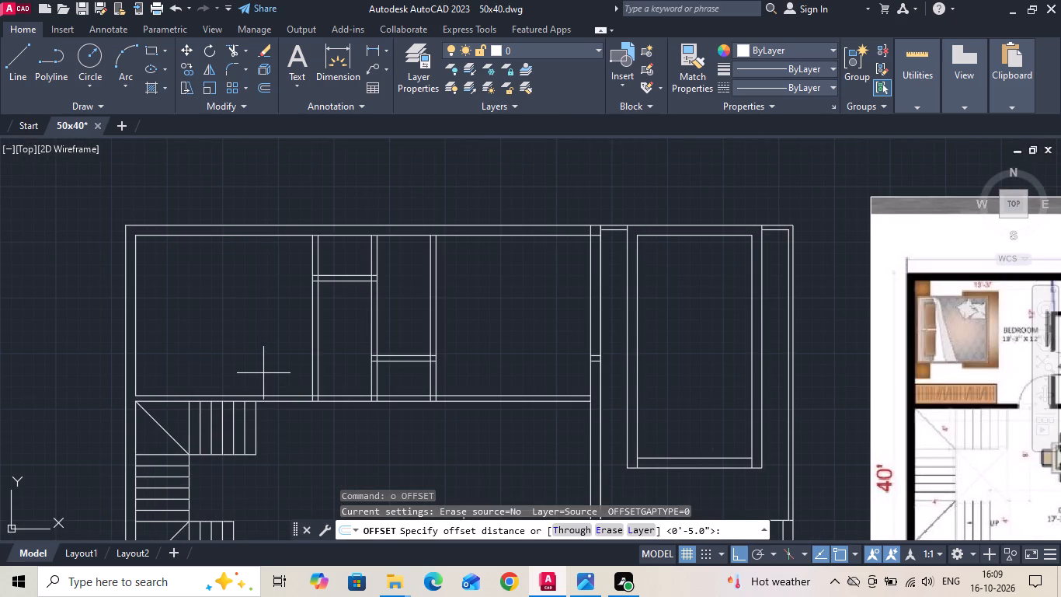
pyautogui.write("3'")
pyautogui.press('space')
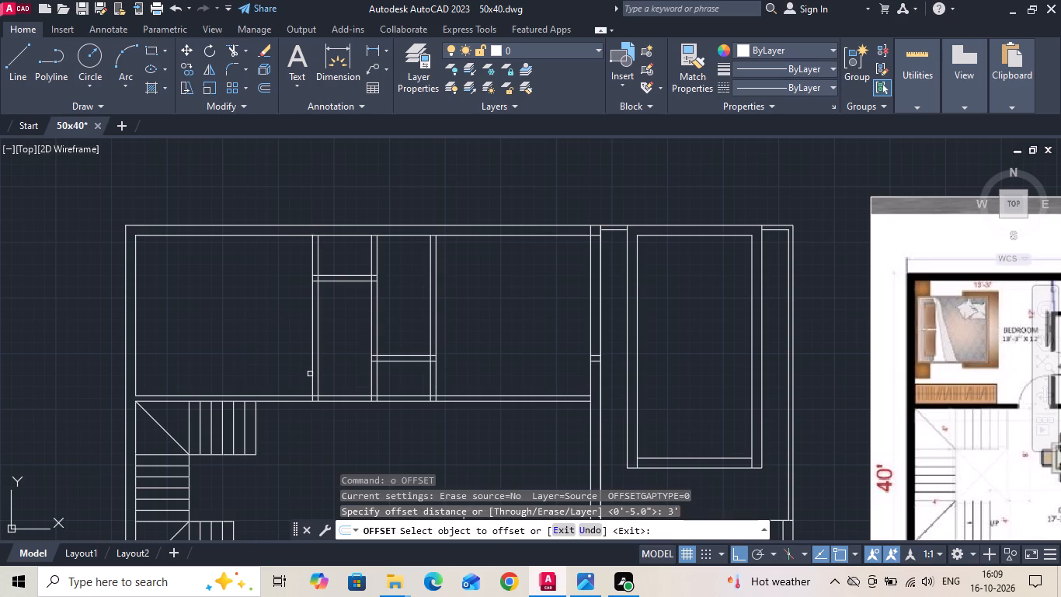
pyautogui.moveTo(311, 368); pyautogui.dragTo(304, 367)
pyautogui.click(284, 368)
pyautogui.press('Escape')
# Trim the bedroom's lower wall at the 3' door opening, the excess offset line and the overlapping lines at the adjoining wall corner.
pyautogui.write('tr')
pyautogui.press('space')
pyautogui.moveTo(291, 366); pyautogui.dragTo(299, 424)
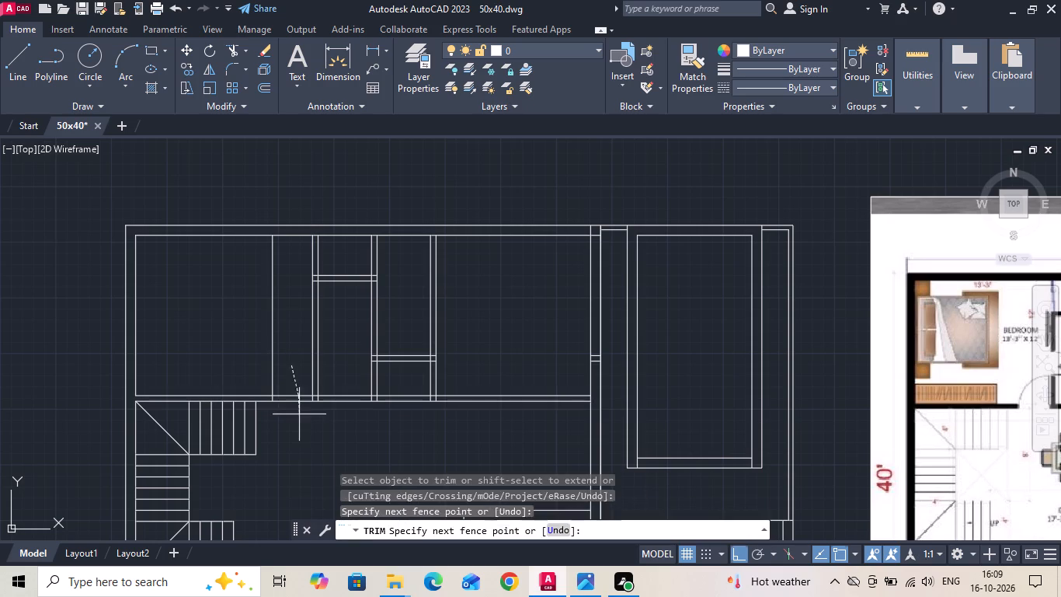
pyautogui.moveTo(299, 424); pyautogui.dragTo(294, 459)
pyautogui.moveTo(282, 388); pyautogui.dragTo(259, 353)
pyautogui.scroll(2, 314, 410)
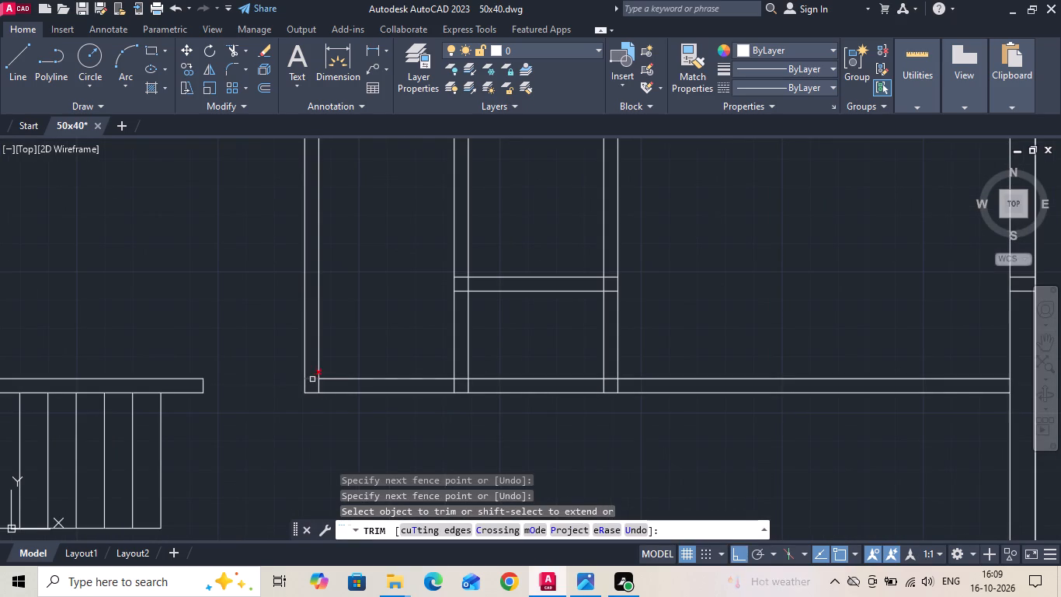
pyautogui.click(312, 379)
pyautogui.click(317, 390)
pyautogui.click(320, 385)
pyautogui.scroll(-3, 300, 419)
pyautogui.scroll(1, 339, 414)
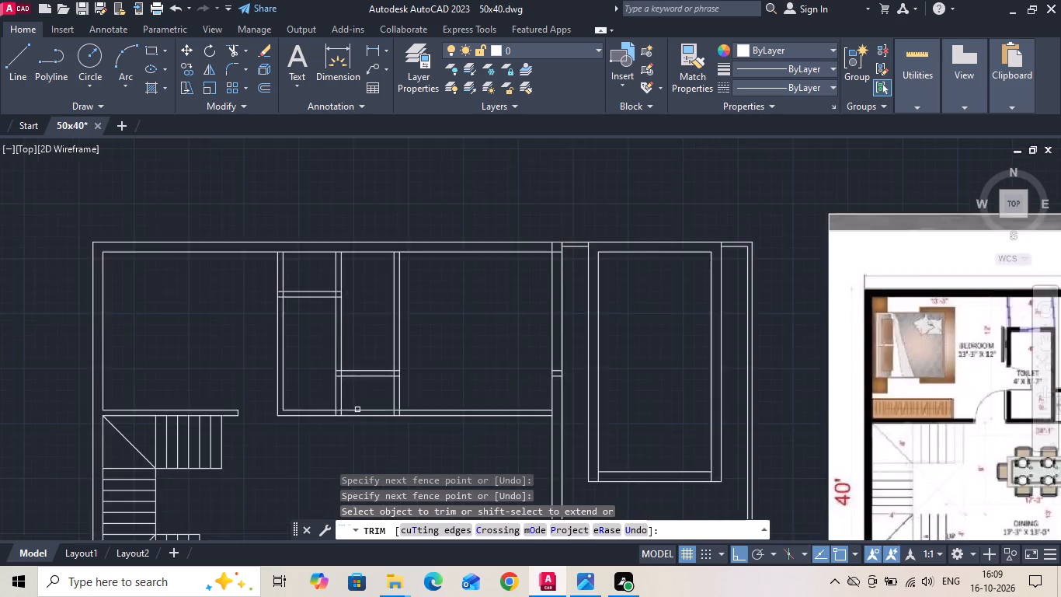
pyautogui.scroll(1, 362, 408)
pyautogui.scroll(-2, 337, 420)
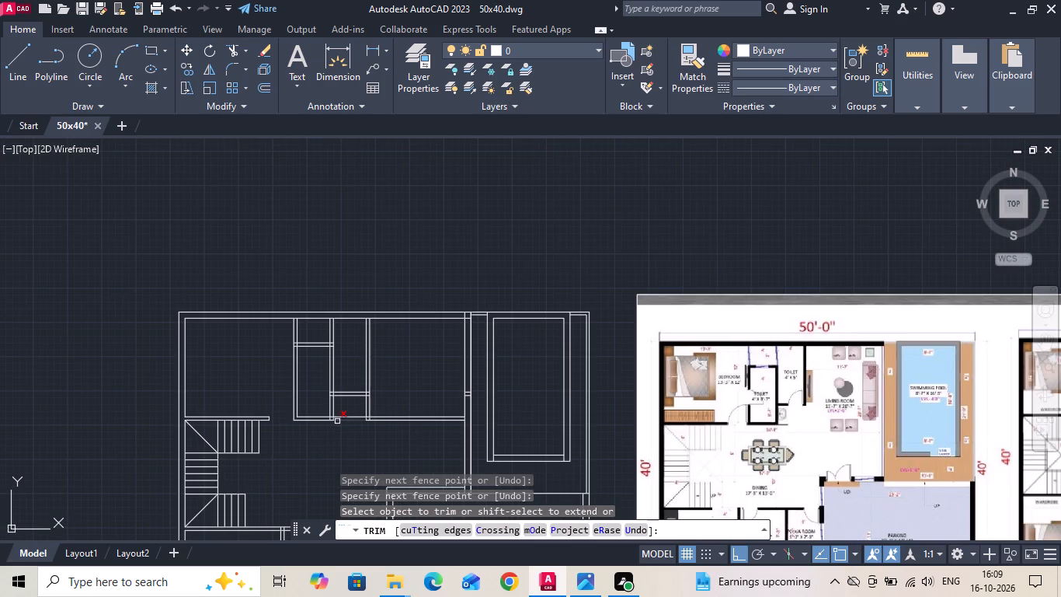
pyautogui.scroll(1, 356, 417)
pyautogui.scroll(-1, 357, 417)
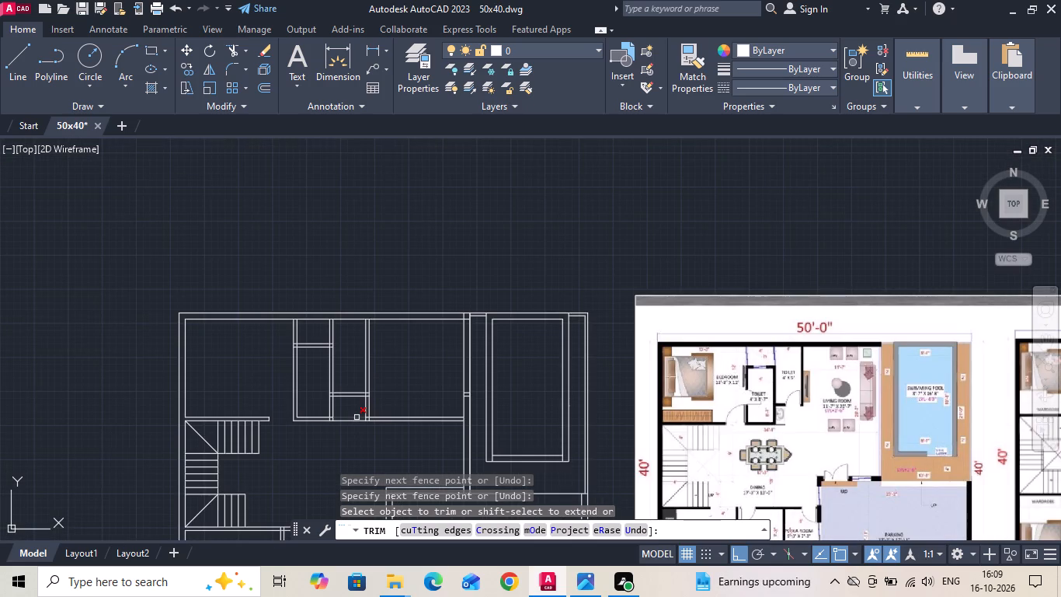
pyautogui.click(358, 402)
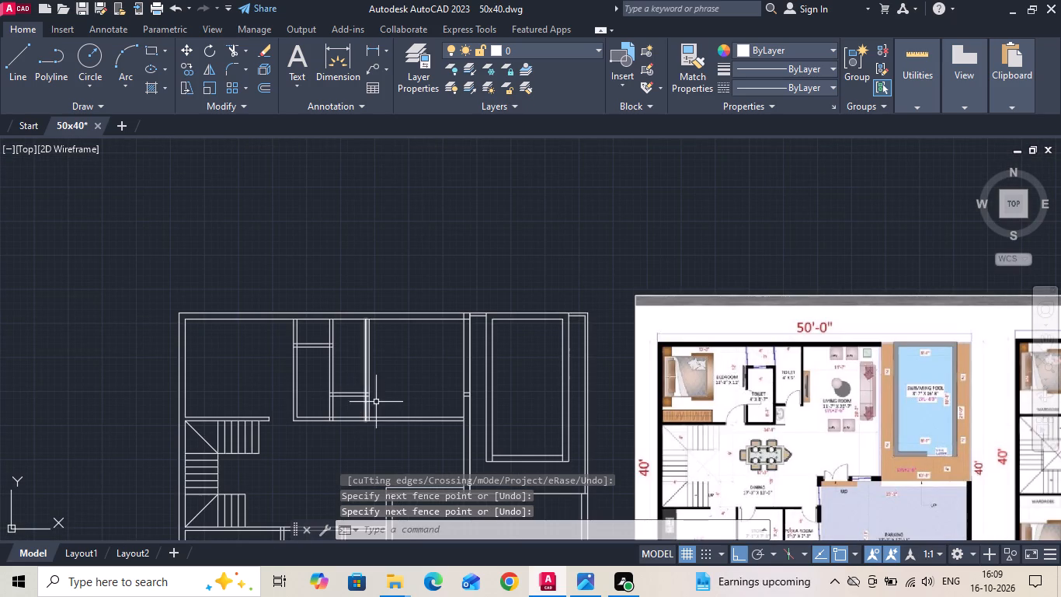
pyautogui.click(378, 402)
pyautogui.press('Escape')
# Trim away the 4' x 9' toilet's right wall below its cross wall and the lower wall running on to the living room.
pyautogui.write('tr')
pyautogui.press('space')
pyautogui.click(375, 407)
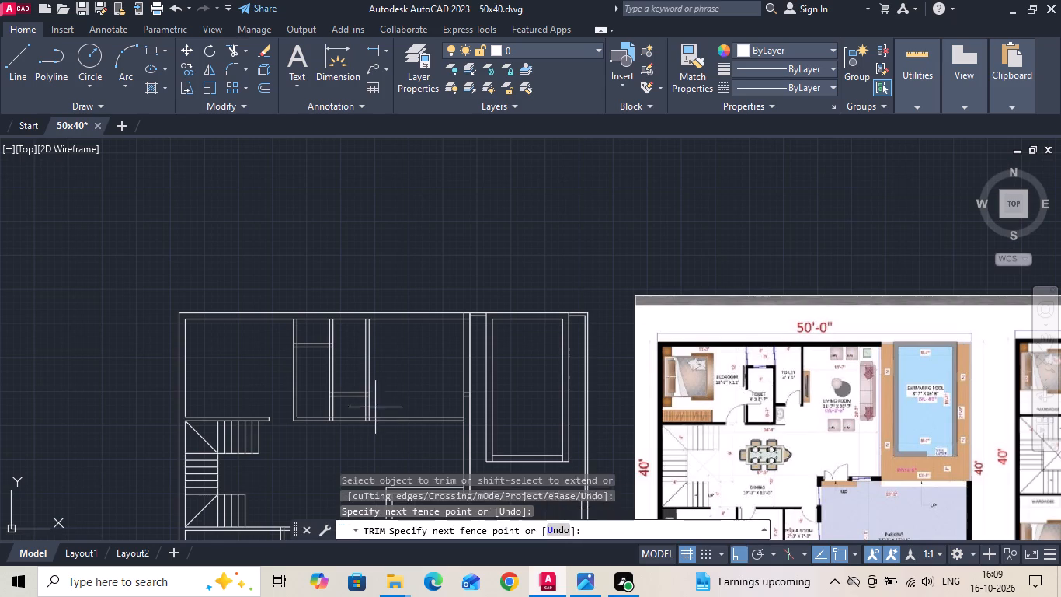
pyautogui.click(362, 407)
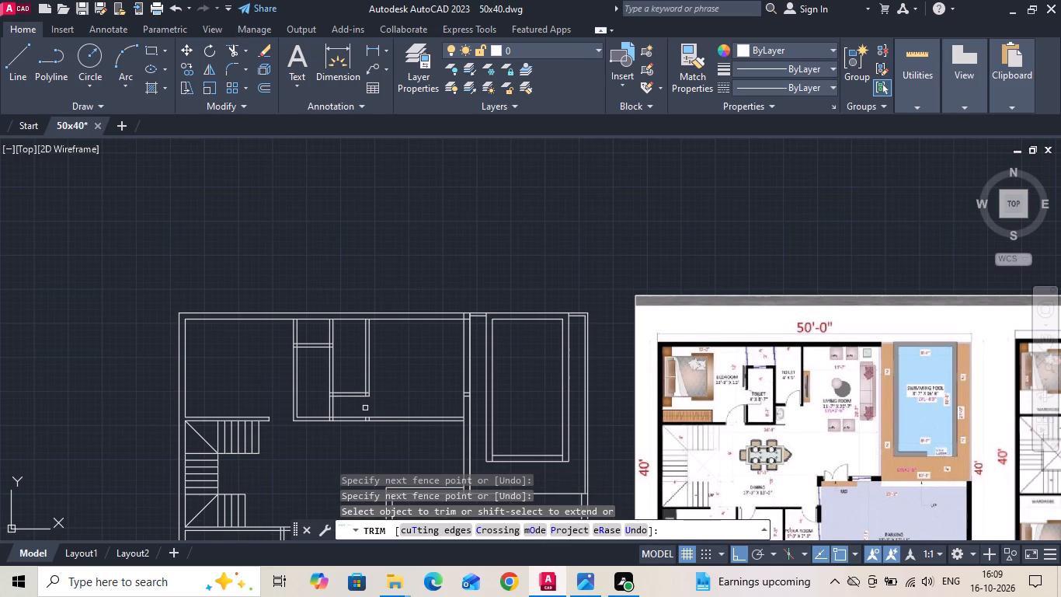
pyautogui.scroll(1, 372, 422)
pyautogui.moveTo(388, 406); pyautogui.dragTo(390, 451)
# Trim the overlapping line segments in the lower wall where the toilet partition meets it and near its open end.
pyautogui.scroll(2, 364, 423)
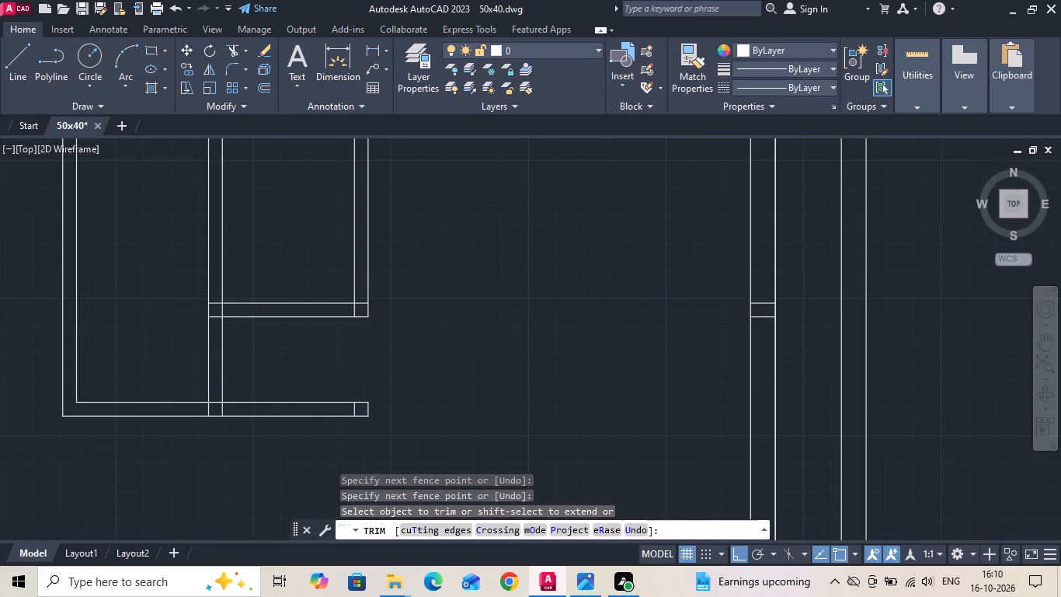
pyautogui.click(208, 413)
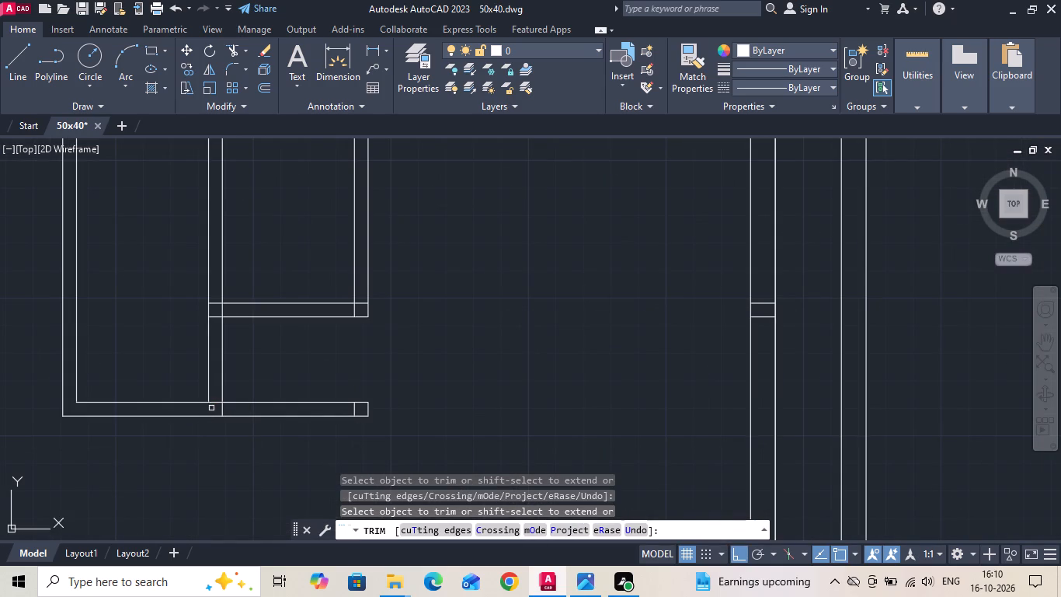
pyautogui.click(214, 403)
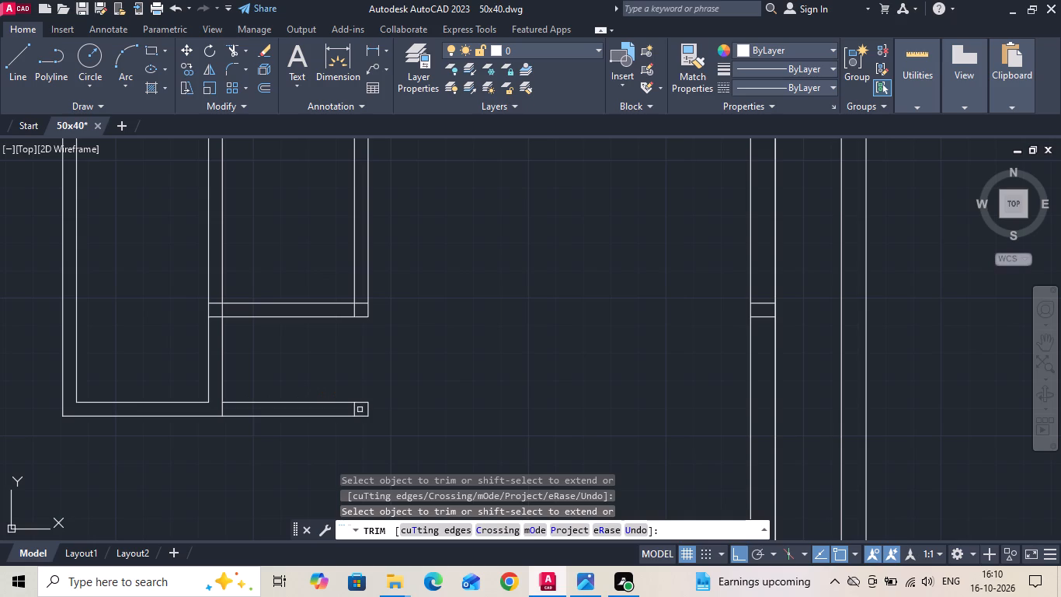
pyautogui.click(353, 411)
pyautogui.scroll(-2, 331, 364)
pyautogui.press('Escape')
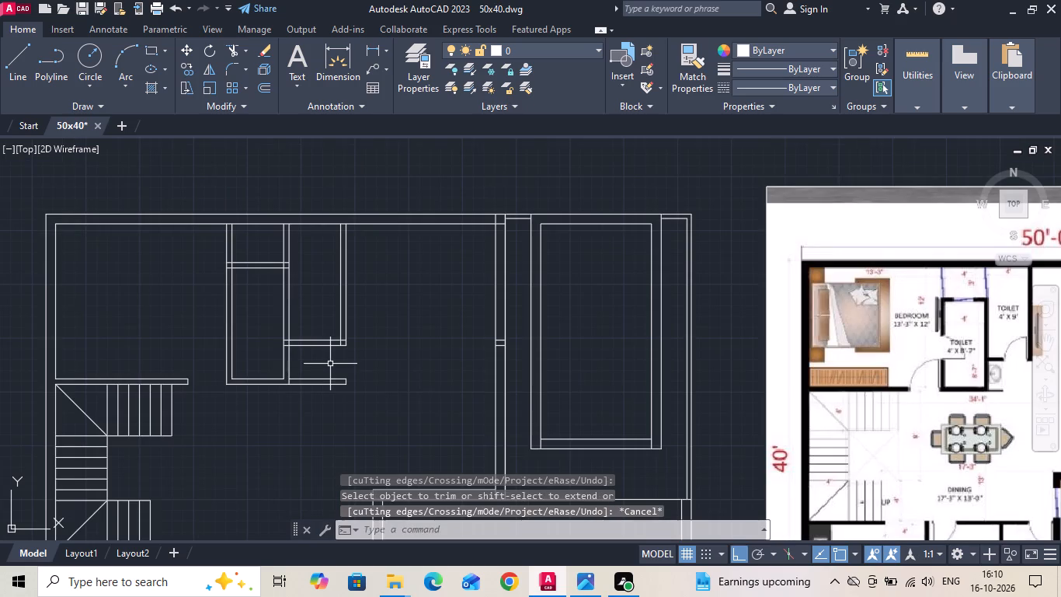
# Cut a 2'6" door opening in the 4' x 9' toilet's lower wall by offsetting its right wall line and trimming.
pyautogui.write("o 2'6")
pyautogui.press('space')
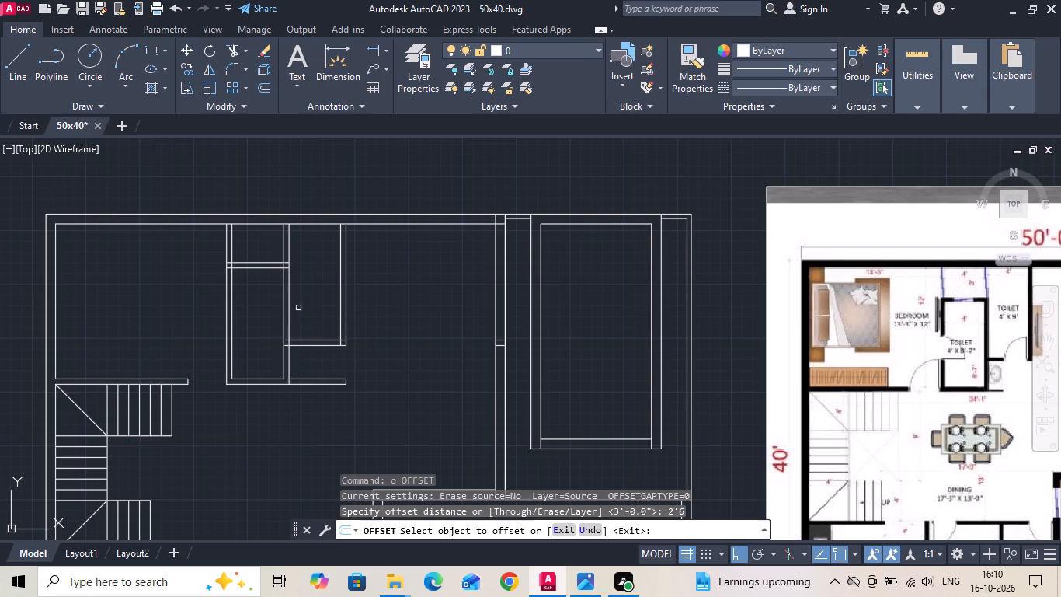
pyautogui.click(339, 312)
pyautogui.click(321, 317)
pyautogui.press('Escape')
pyautogui.write('tr')
pyautogui.press('space')
pyautogui.moveTo(318, 323); pyautogui.dragTo(318, 358)
pyautogui.click(315, 331)
pyautogui.click(303, 312)
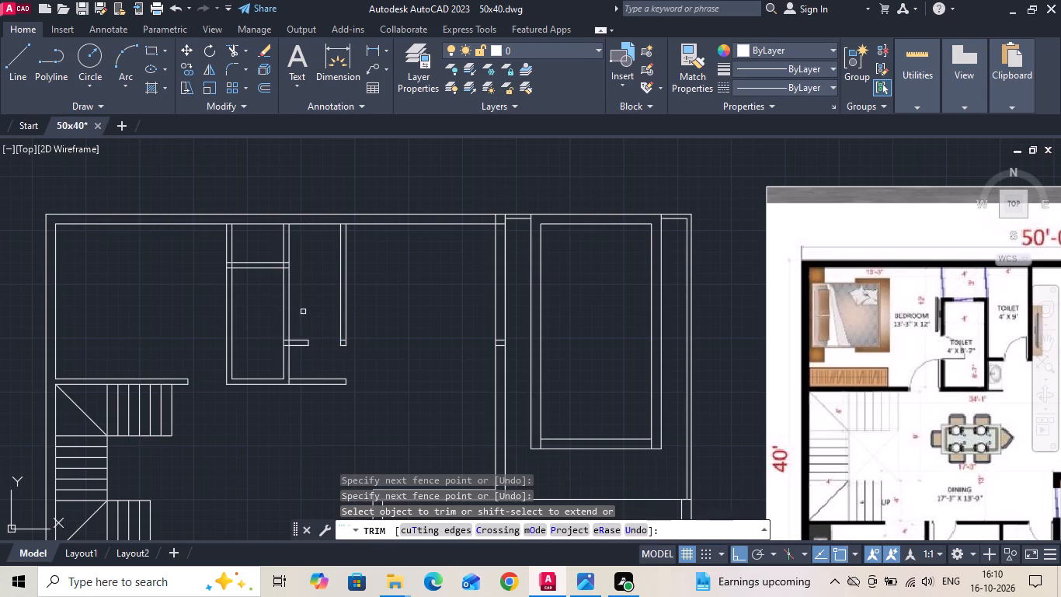
pyautogui.scroll(2, 336, 337)
pyautogui.click(353, 345)
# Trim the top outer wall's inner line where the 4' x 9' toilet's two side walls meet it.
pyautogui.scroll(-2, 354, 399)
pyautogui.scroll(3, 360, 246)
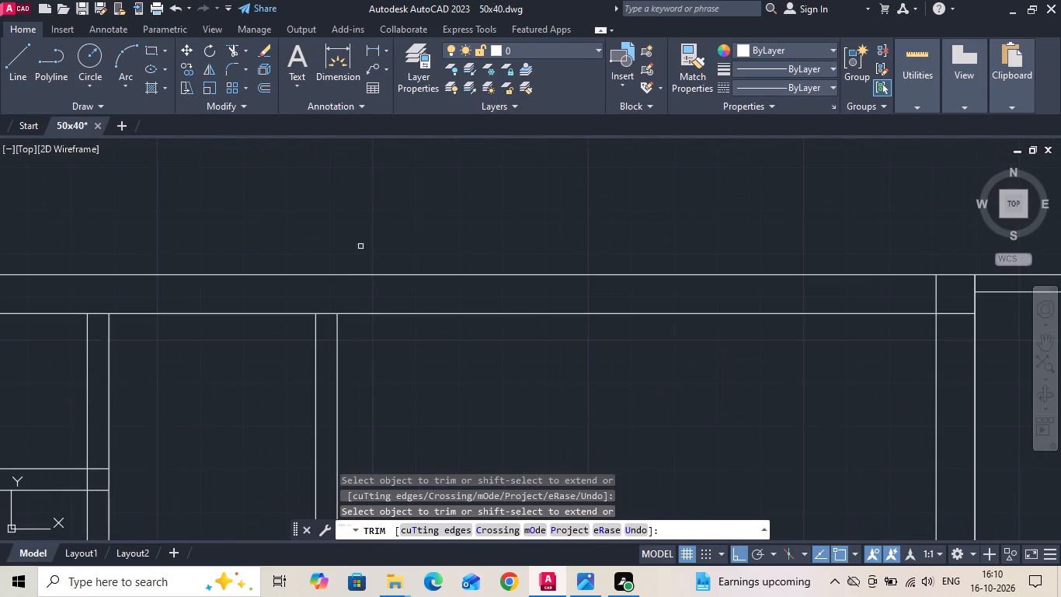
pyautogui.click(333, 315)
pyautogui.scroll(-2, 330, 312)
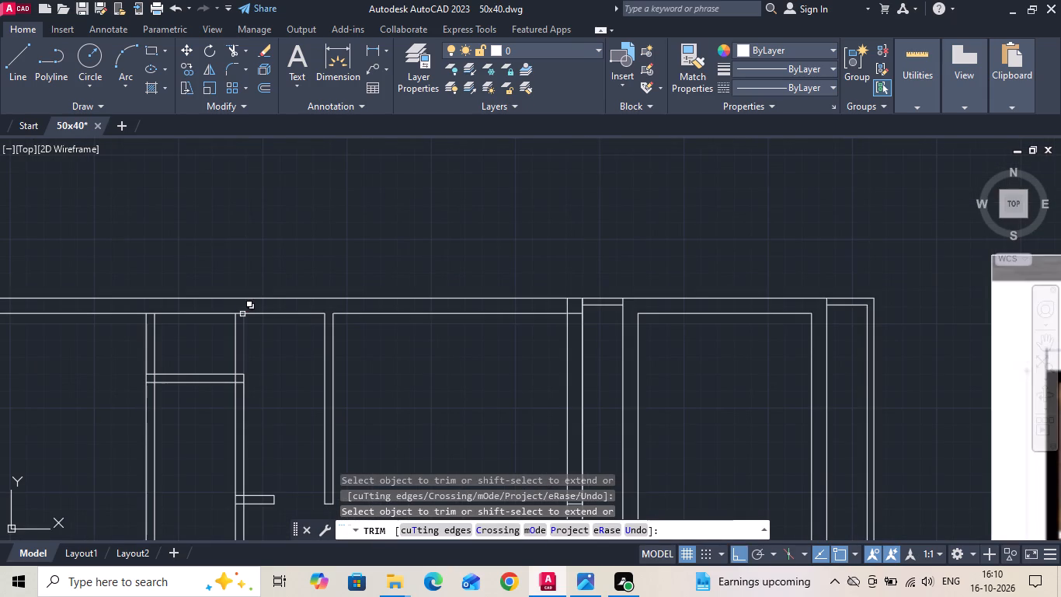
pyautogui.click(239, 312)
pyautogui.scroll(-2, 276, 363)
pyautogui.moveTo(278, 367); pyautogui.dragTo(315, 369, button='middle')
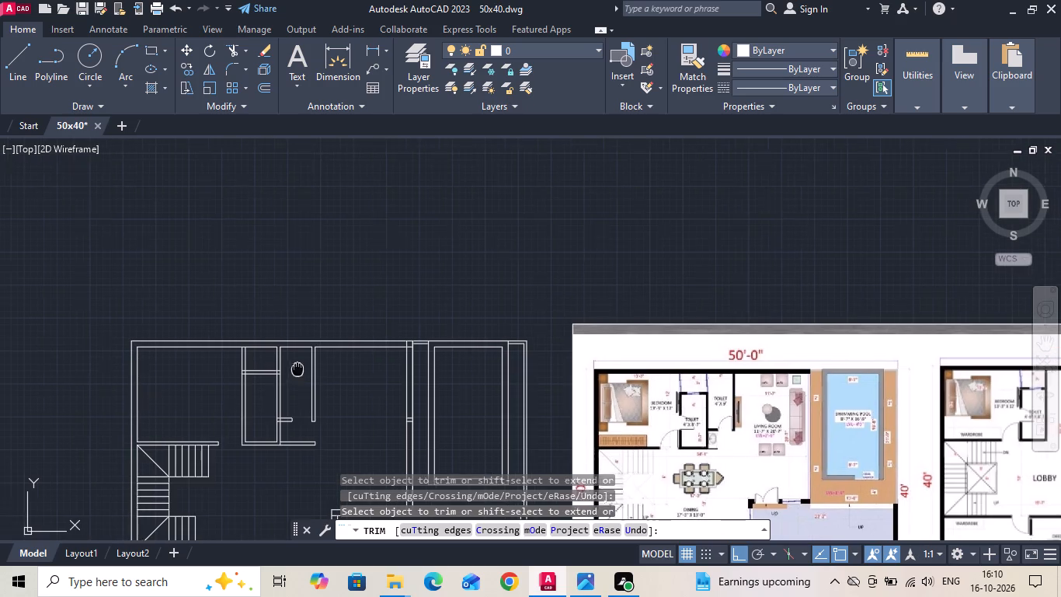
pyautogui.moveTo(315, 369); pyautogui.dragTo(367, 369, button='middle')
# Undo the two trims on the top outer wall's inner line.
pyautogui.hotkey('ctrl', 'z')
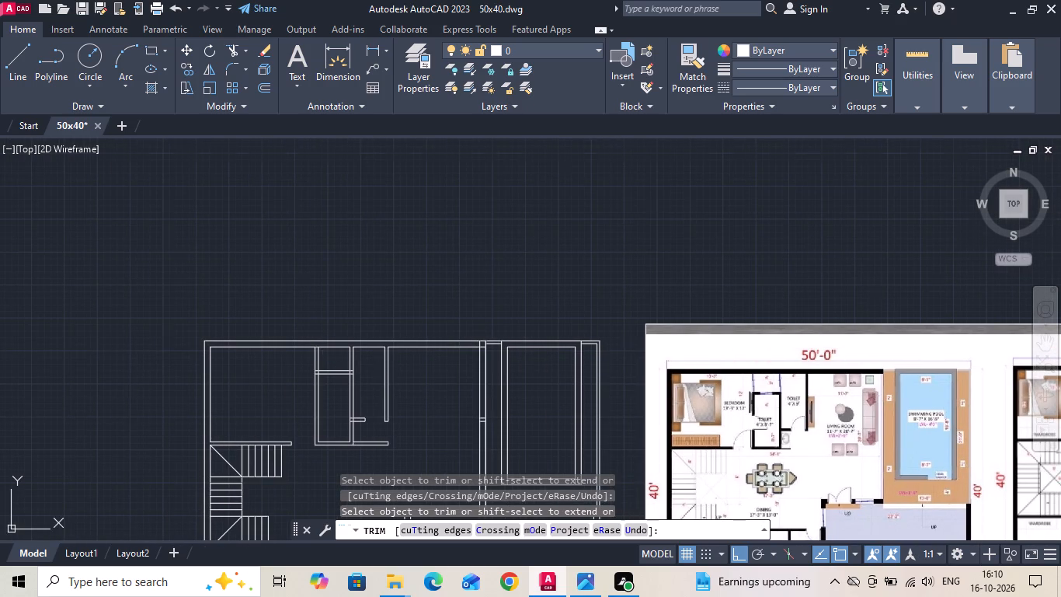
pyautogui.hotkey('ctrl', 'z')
# Trim the overlapping lines where the 4' x 8'-7" toilet's upper cross wall meets its two side walls.
pyautogui.scroll(-2, 339, 385)
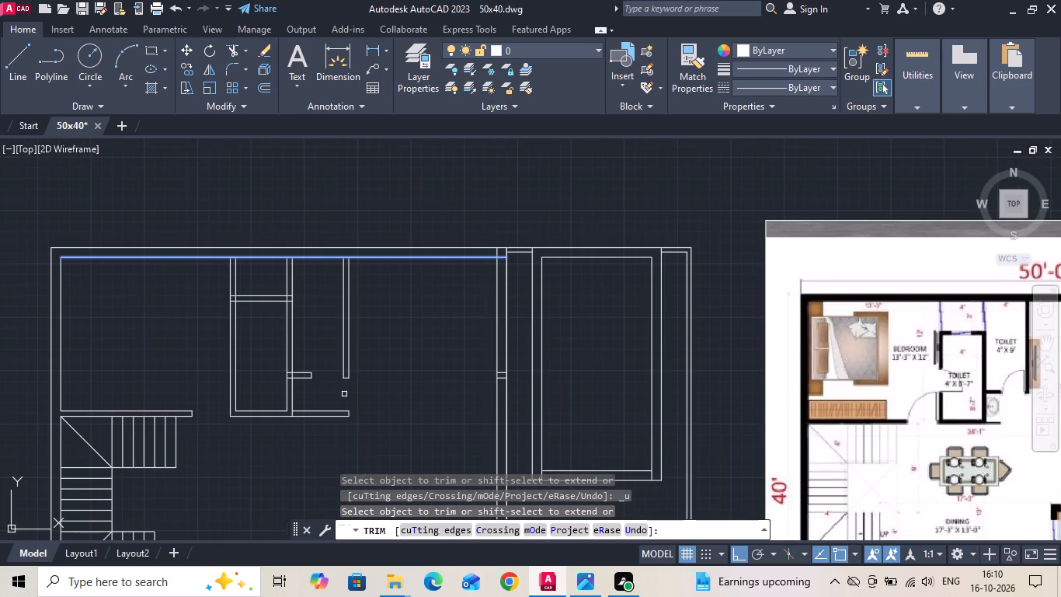
pyautogui.scroll(2, 227, 281)
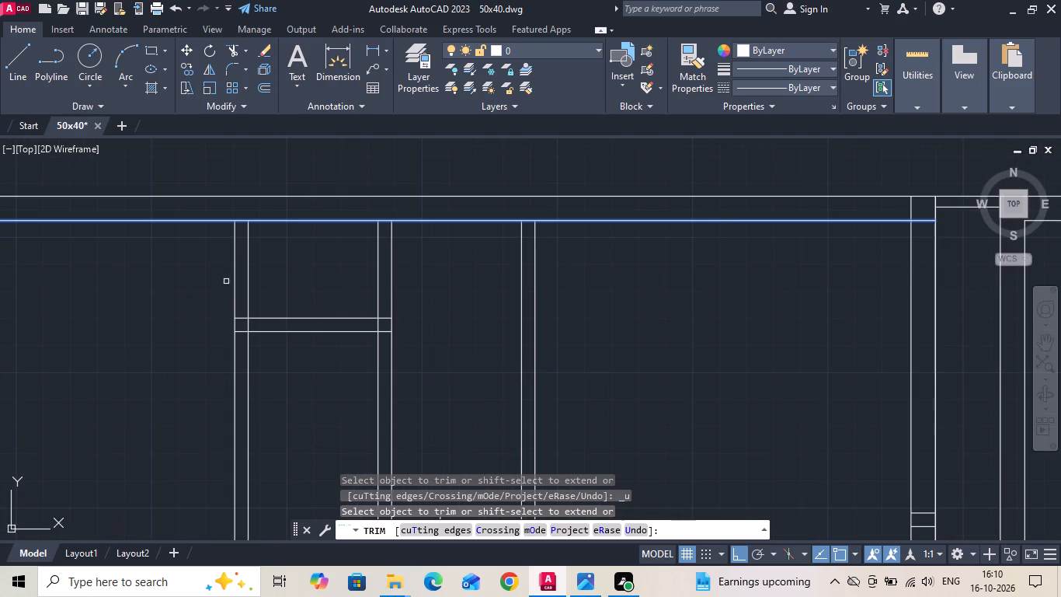
pyautogui.scroll(-1, 242, 331)
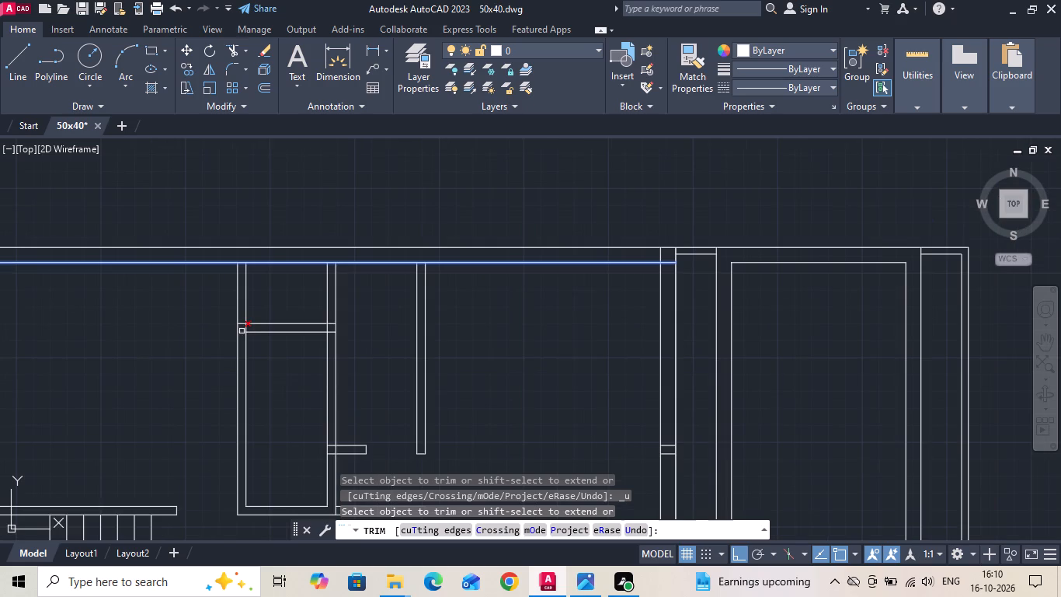
pyautogui.click(242, 331)
pyautogui.scroll(2, 242, 331)
pyautogui.click(243, 320)
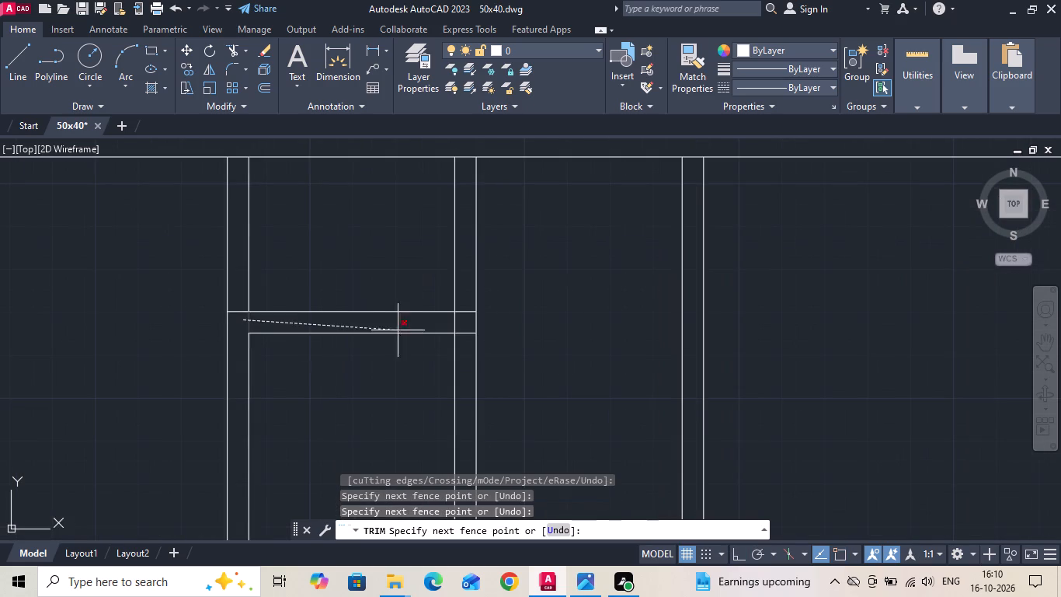
pyautogui.click(468, 322)
pyautogui.click(469, 333)
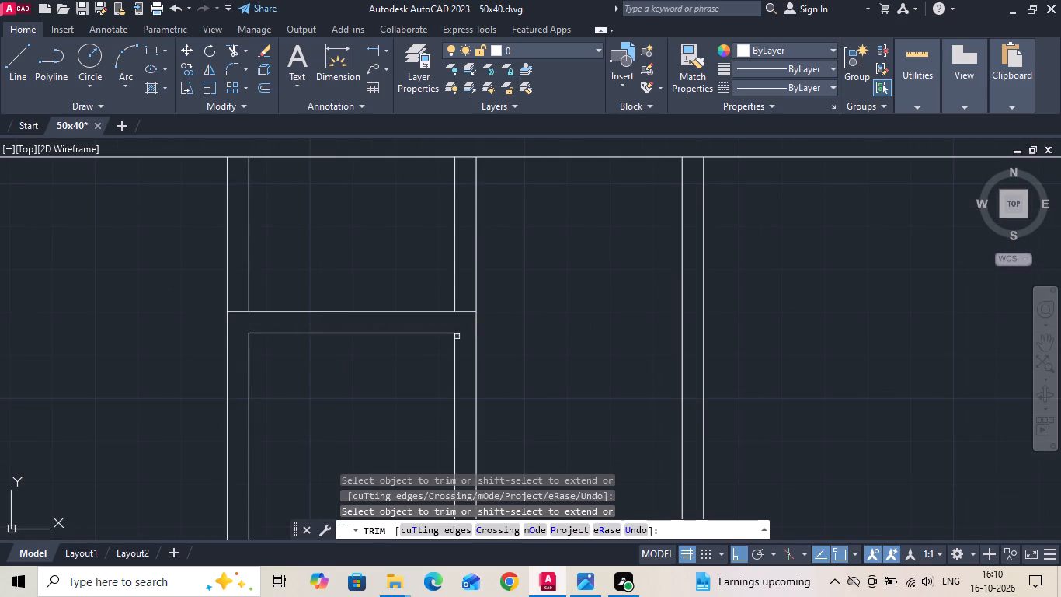
pyautogui.scroll(-4, 448, 342)
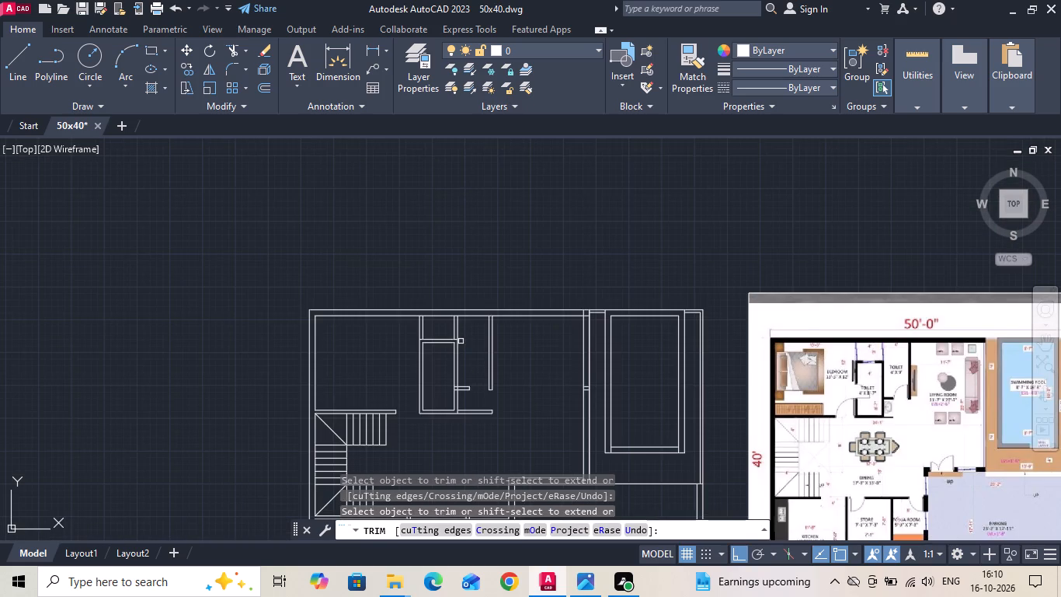
# Trim the top outer wall's inner line between the two lines of the 4' x 9' toilet's right wall.
pyautogui.scroll(2, 517, 319)
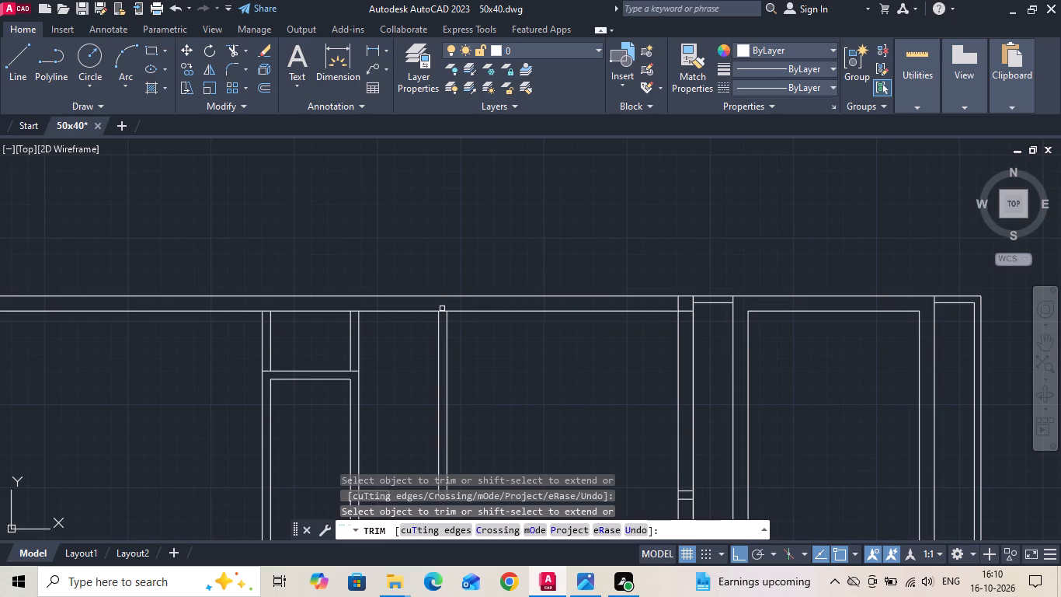
pyautogui.click(443, 312)
pyautogui.press('Escape')
pyautogui.scroll(-2, 368, 326)
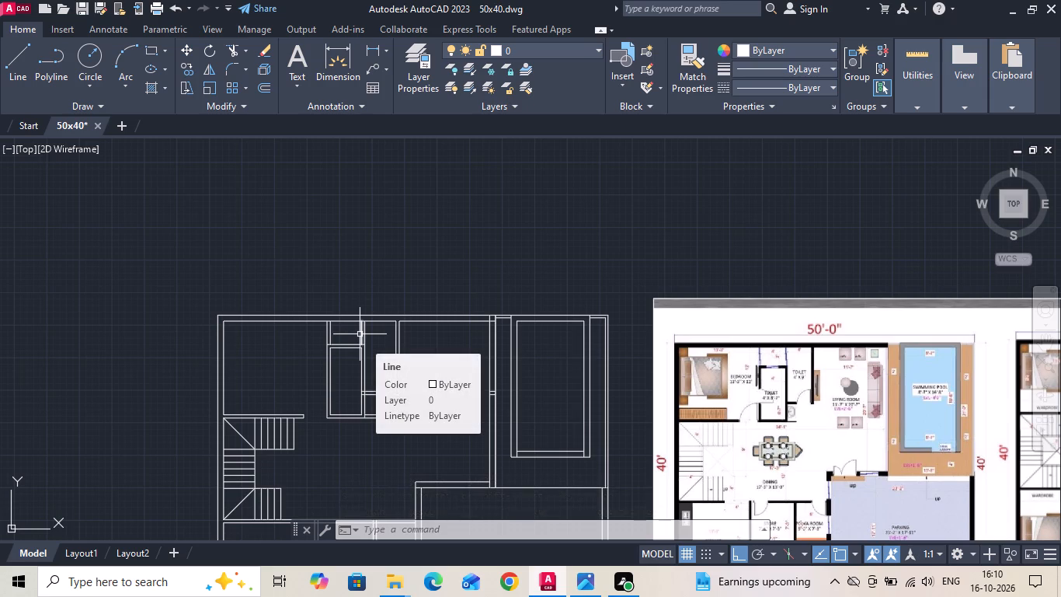
# Save the 50x40 drawing.
pyautogui.moveTo(362, 396); pyautogui.dragTo(360, 353, button='middle')
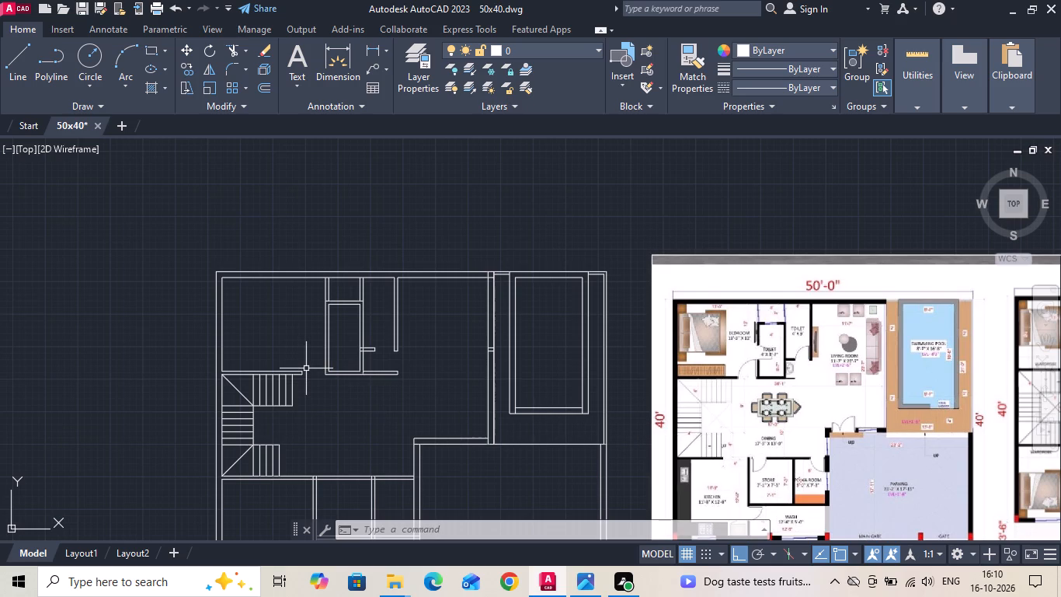
pyautogui.hotkey('ctrl', 's')
pyautogui.scroll(-1, 611, 312)
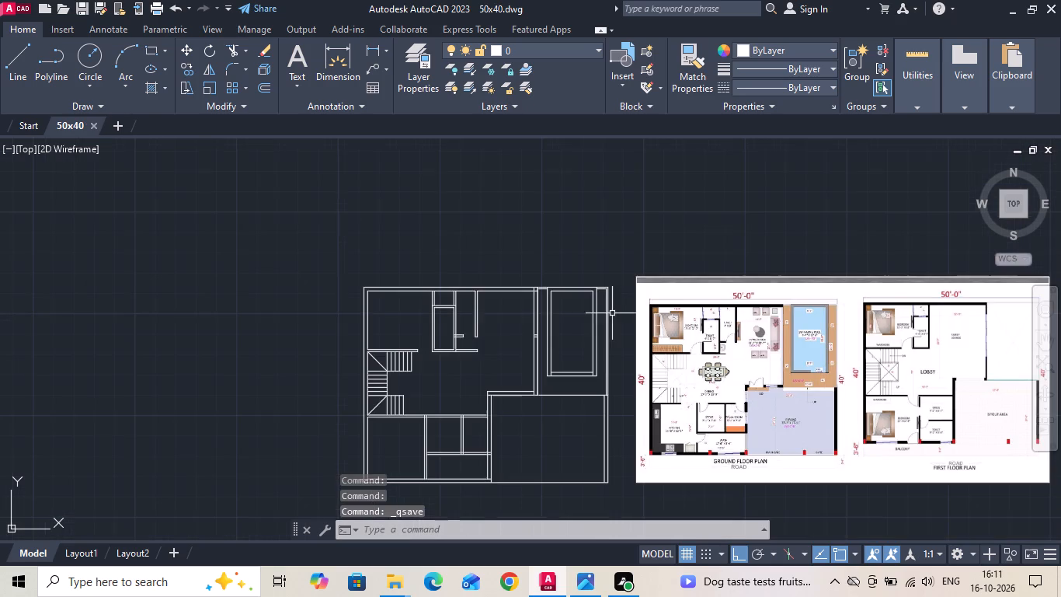
# Open the recent drawing 46x49.dwg.
pyautogui.click(10, 3)
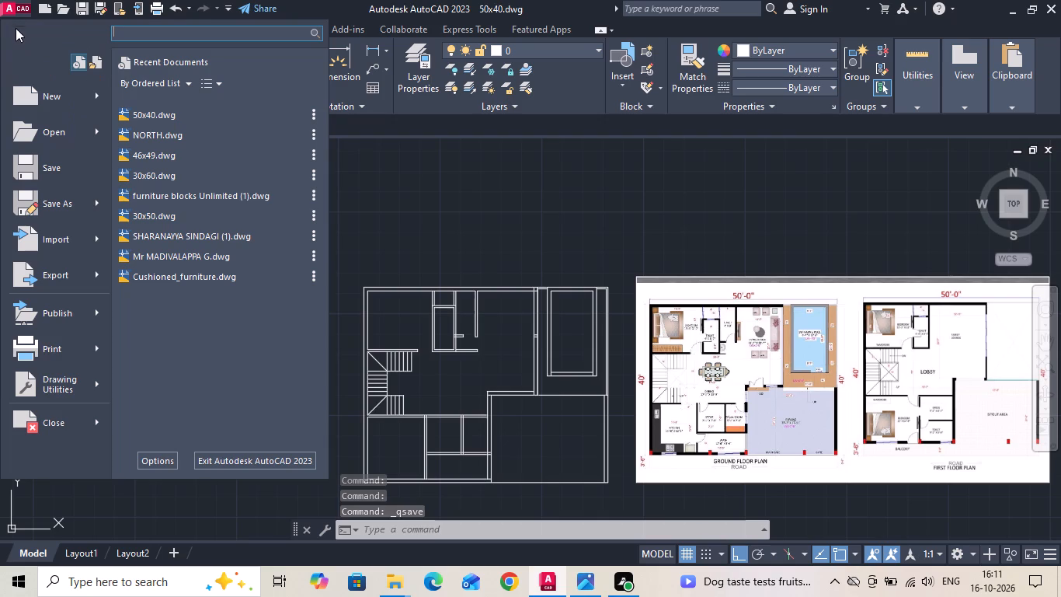
pyautogui.click(147, 152)
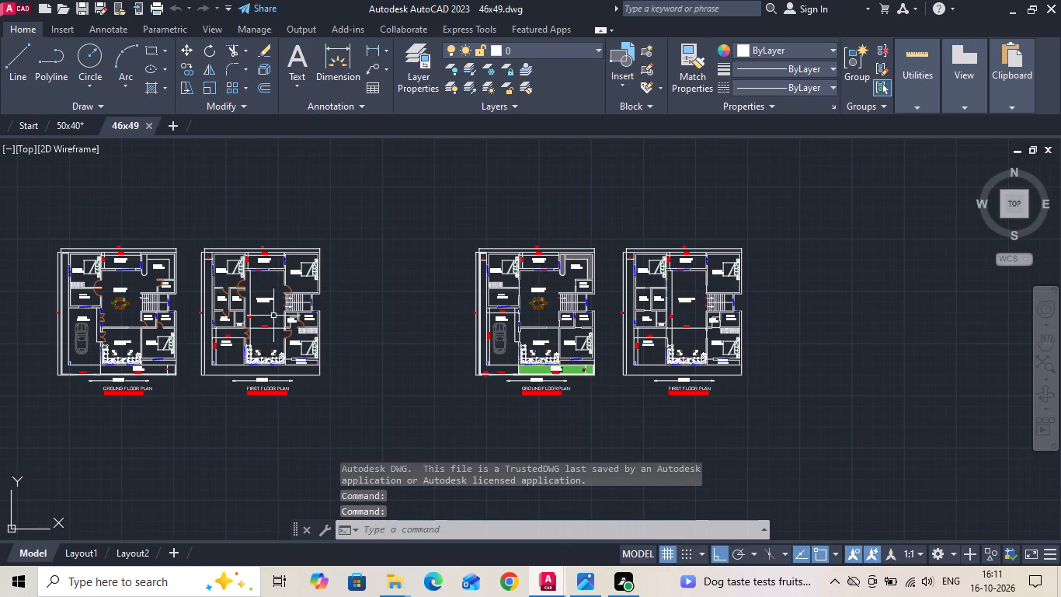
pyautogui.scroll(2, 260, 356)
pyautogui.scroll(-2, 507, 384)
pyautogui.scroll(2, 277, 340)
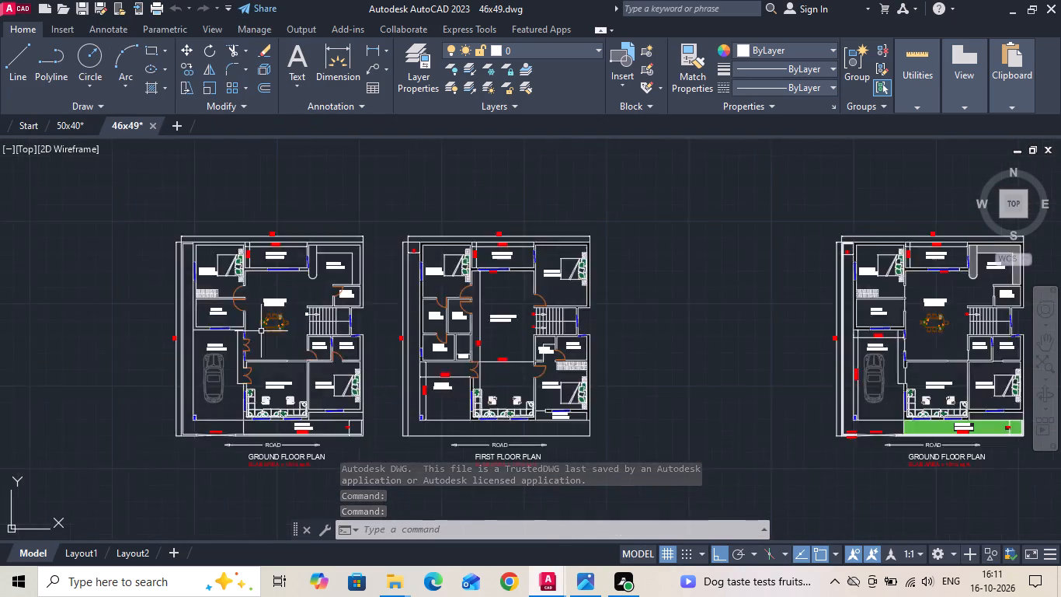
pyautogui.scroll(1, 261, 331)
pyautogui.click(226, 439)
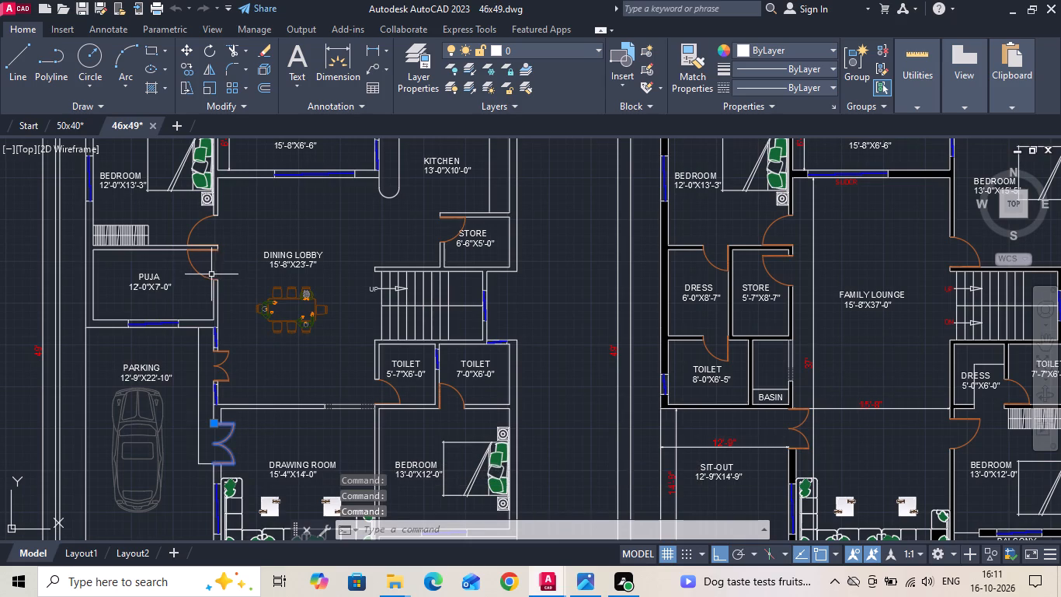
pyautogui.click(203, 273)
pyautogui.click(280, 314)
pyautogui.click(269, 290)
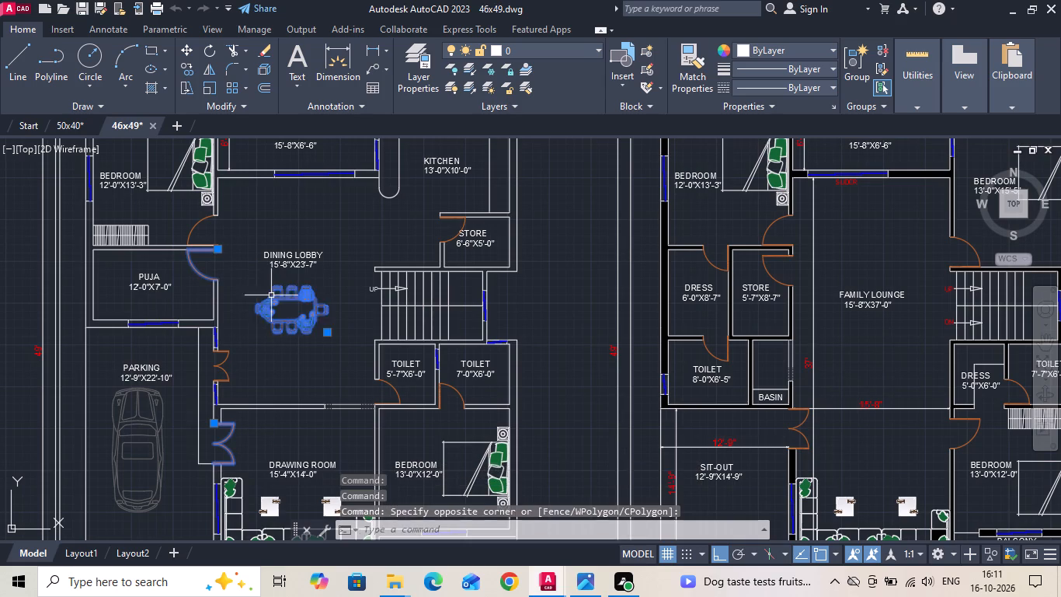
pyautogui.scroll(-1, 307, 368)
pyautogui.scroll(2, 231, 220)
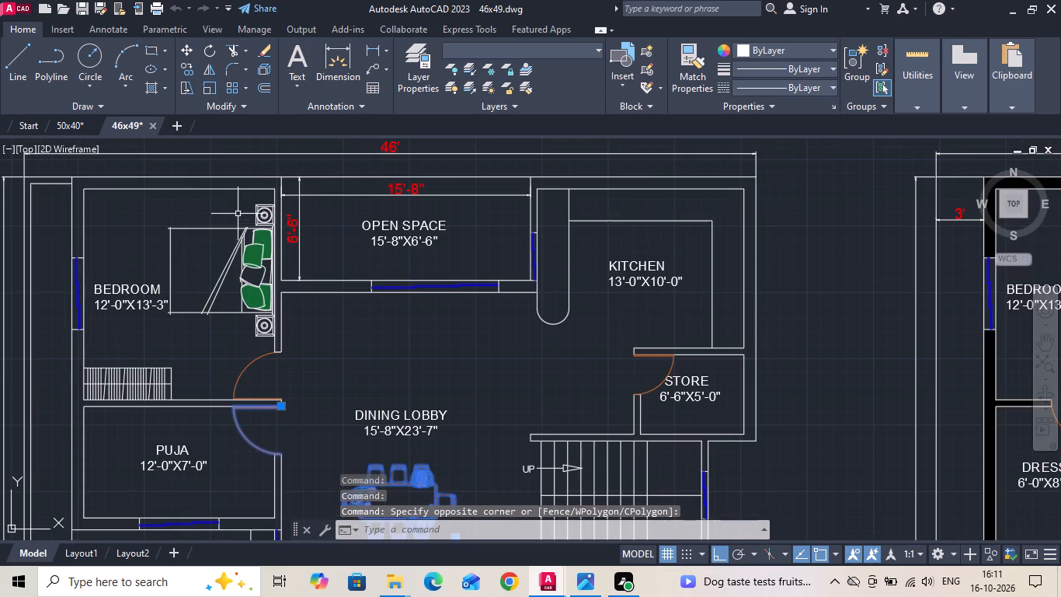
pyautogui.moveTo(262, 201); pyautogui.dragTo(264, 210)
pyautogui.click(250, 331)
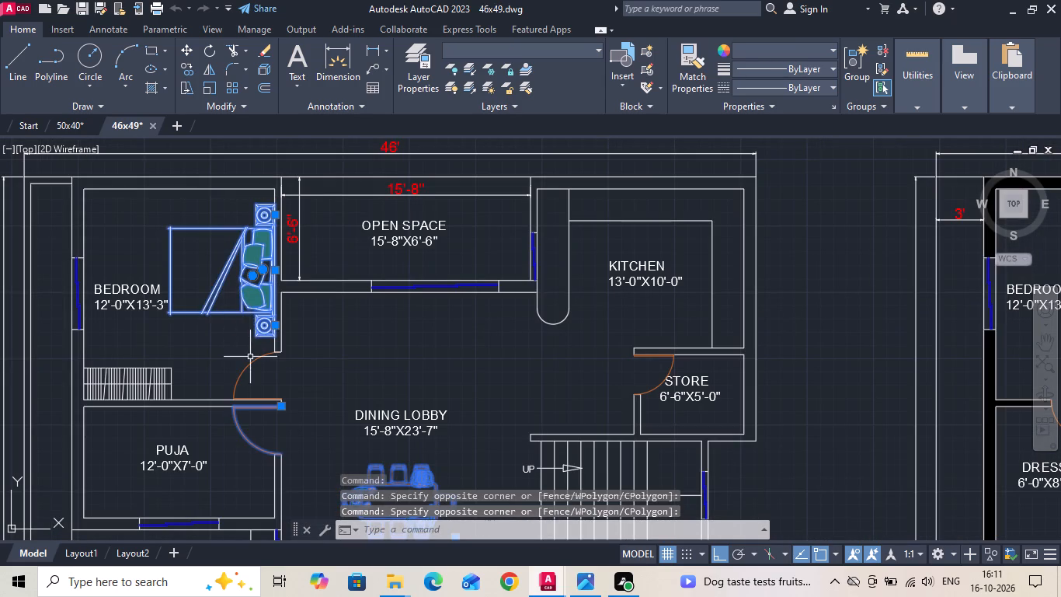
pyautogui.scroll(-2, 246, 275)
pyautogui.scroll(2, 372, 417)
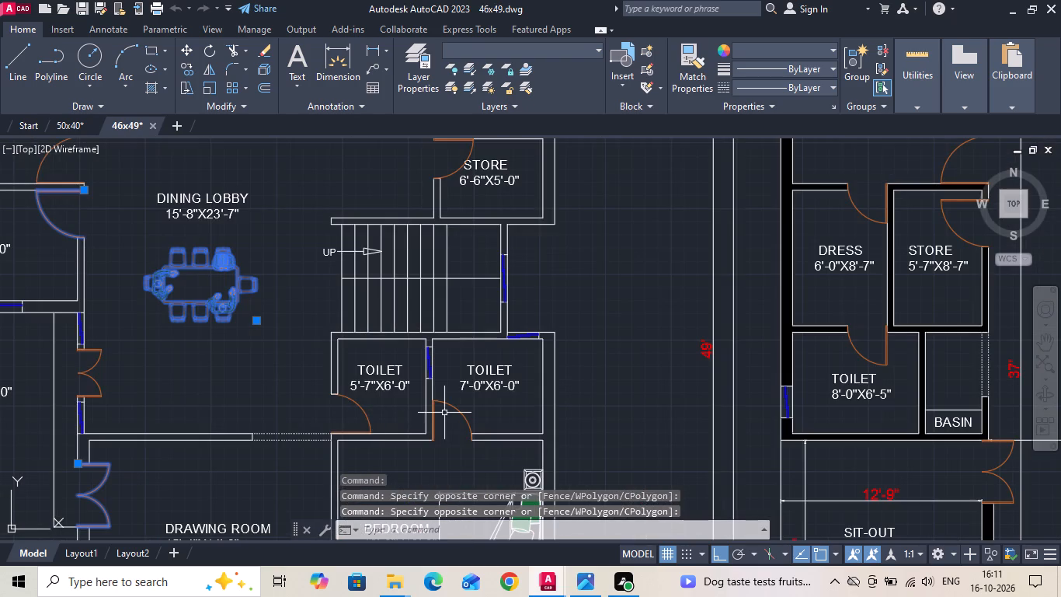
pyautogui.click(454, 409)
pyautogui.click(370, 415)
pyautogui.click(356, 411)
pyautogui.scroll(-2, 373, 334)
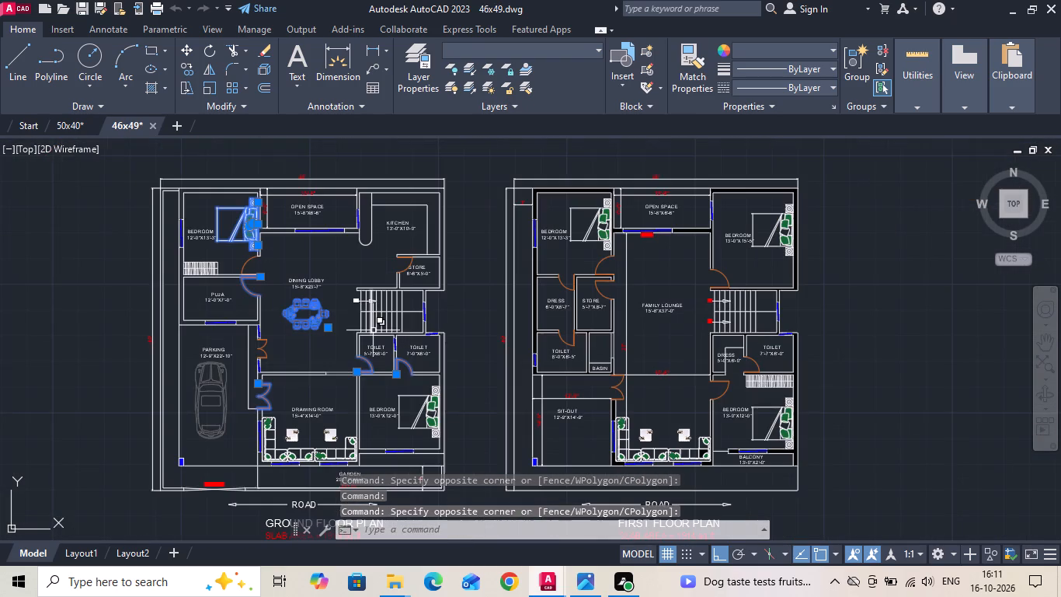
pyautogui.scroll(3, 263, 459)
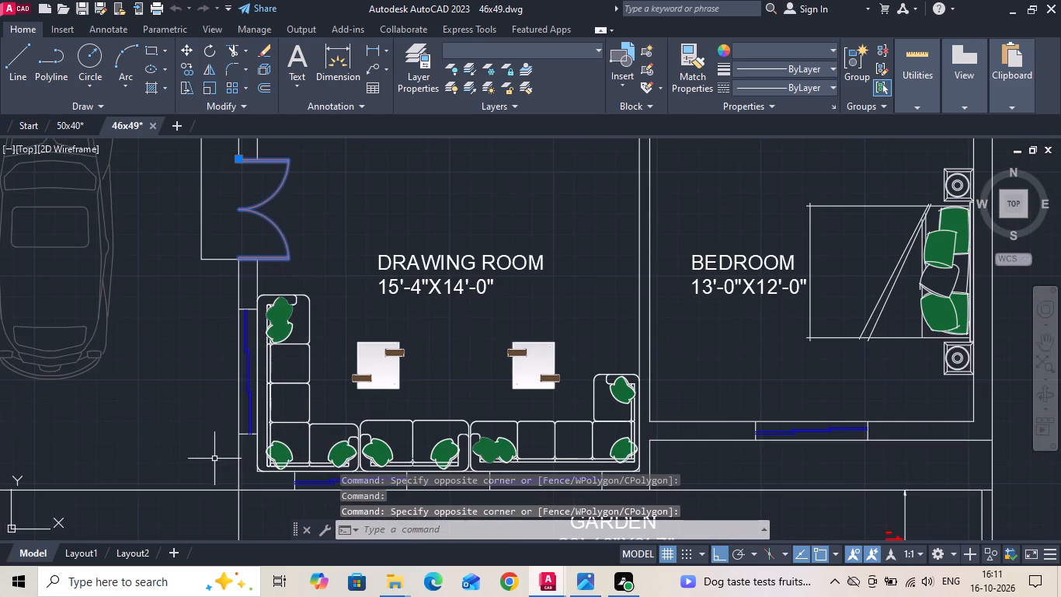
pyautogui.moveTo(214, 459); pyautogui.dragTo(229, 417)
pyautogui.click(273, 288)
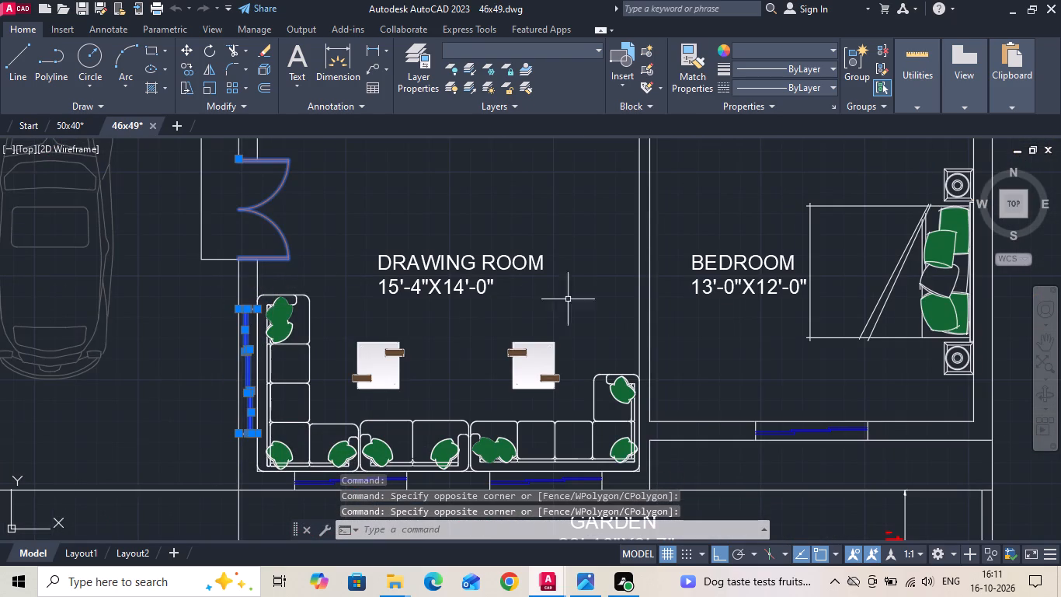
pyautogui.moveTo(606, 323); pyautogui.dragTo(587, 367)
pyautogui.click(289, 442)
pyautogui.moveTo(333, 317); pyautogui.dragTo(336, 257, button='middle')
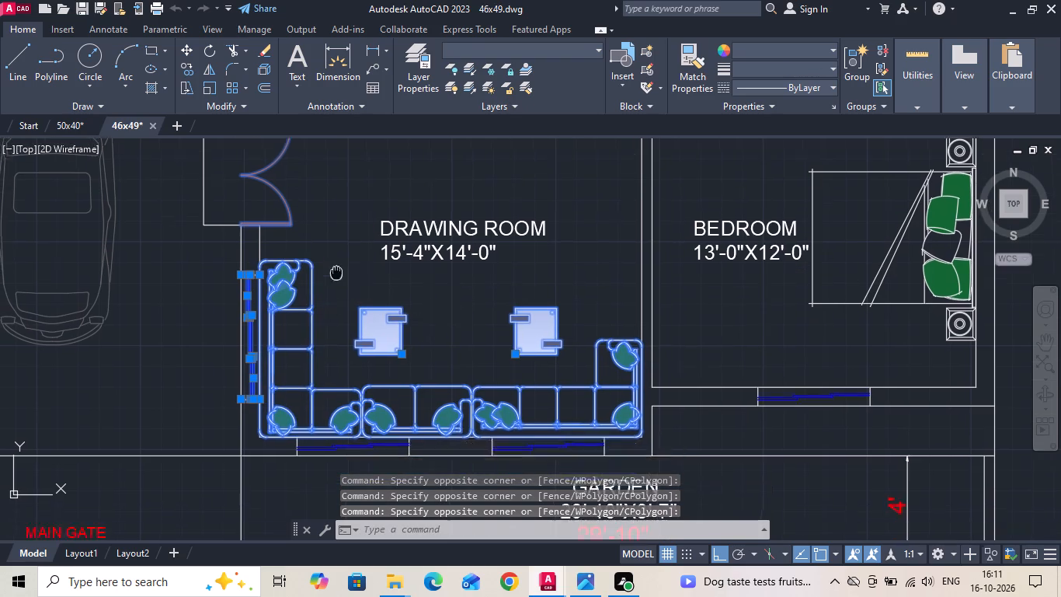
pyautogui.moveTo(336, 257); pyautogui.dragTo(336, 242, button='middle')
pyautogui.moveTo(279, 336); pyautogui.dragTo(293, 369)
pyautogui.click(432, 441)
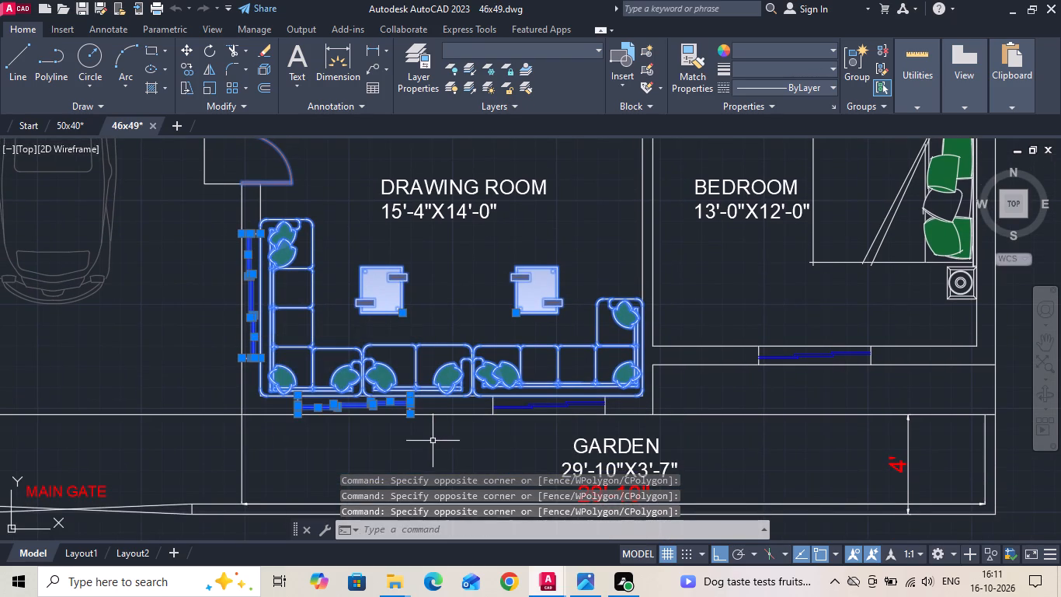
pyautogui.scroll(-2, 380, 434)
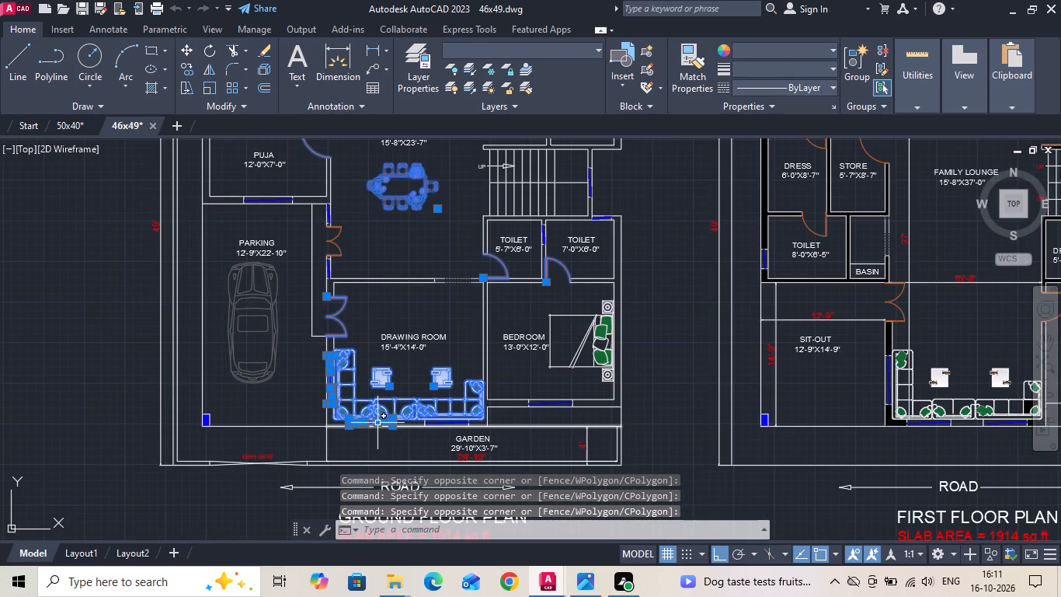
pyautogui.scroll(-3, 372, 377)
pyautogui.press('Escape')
# Copy the leftmost pair of ground and first floor plans from 46x49 and paste them above the plan in the 50x40 drawing.
pyautogui.moveTo(609, 248); pyautogui.dragTo(530, 364)
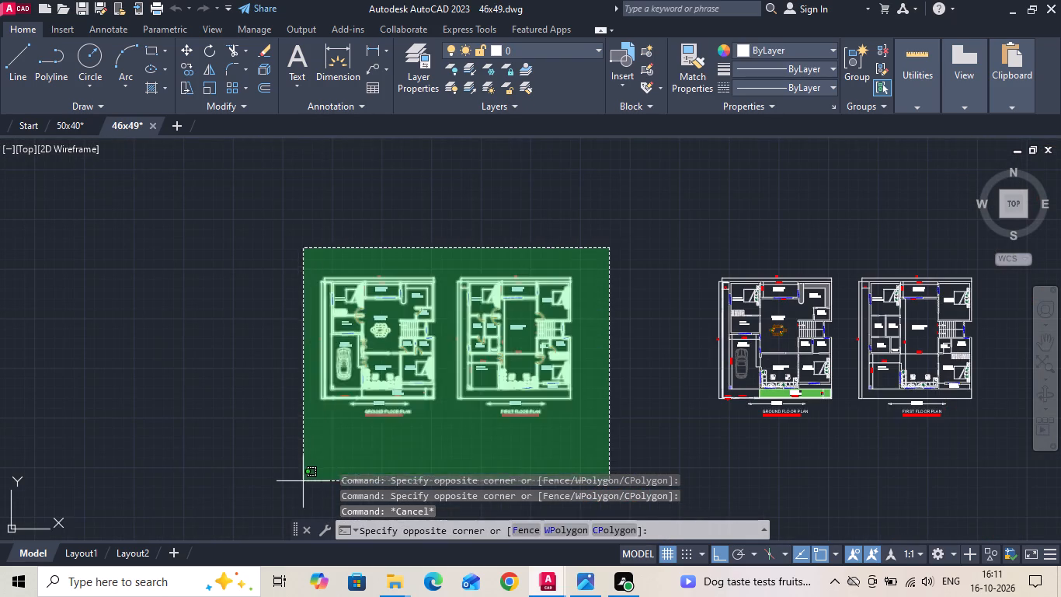
pyautogui.click(303, 481)
pyautogui.hotkey('ctrl', 'c')
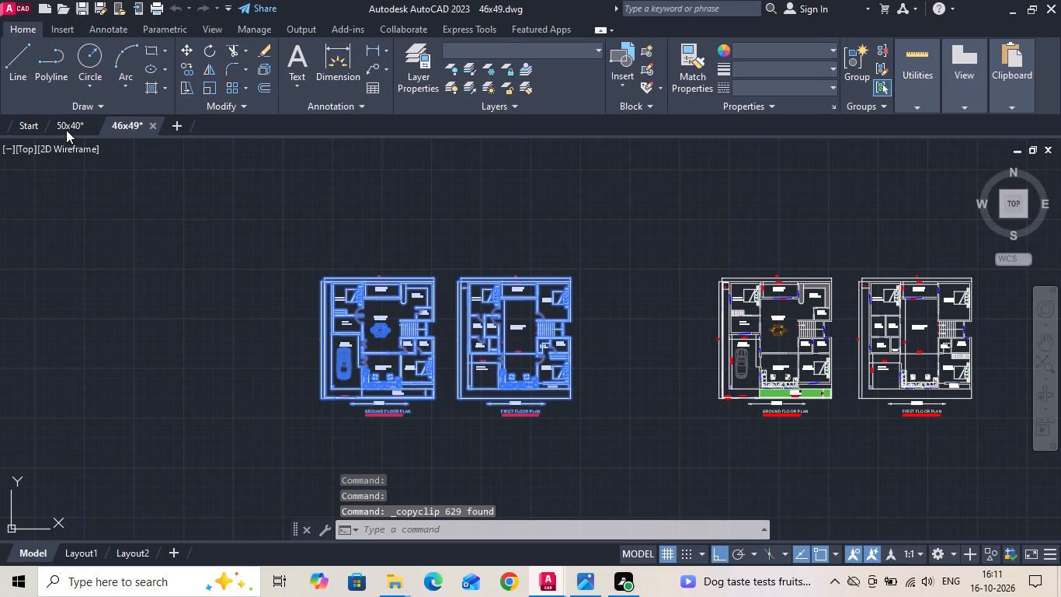
pyautogui.click(66, 130)
pyautogui.hotkey('ctrl', 'v')
pyautogui.scroll(-2, 235, 300)
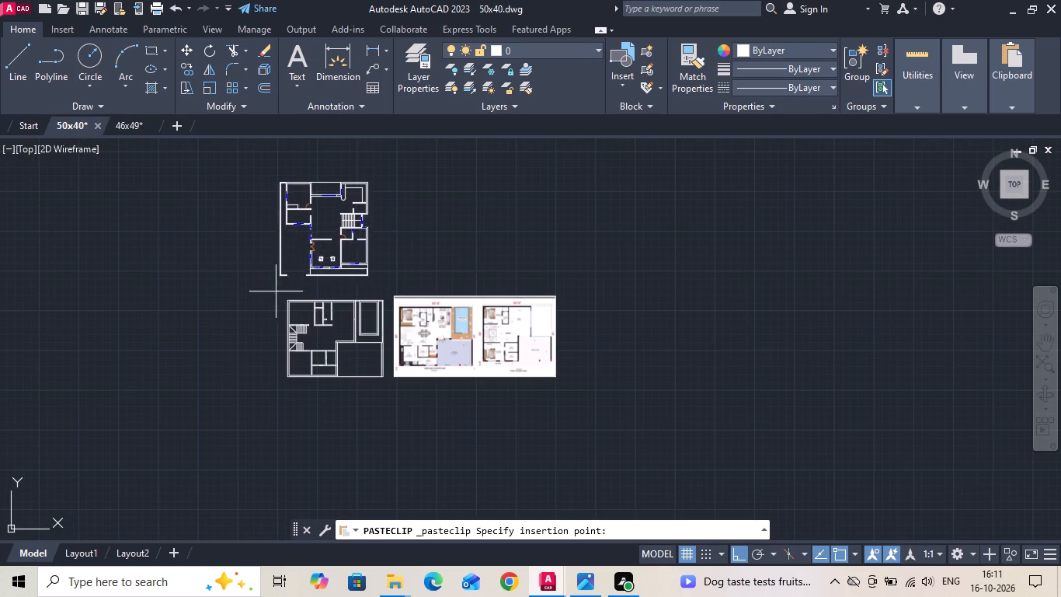
pyautogui.click(304, 285)
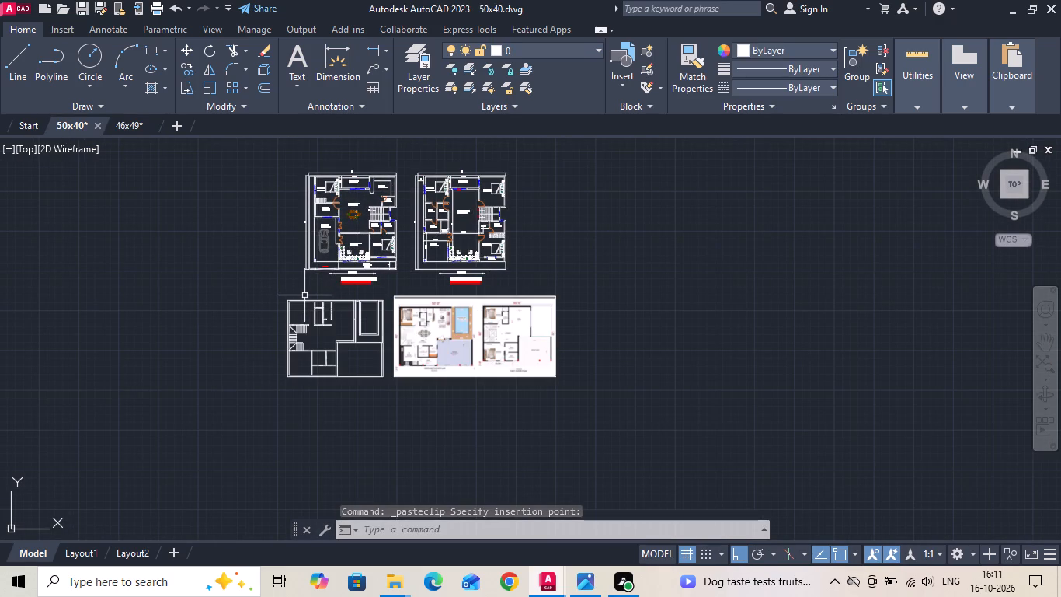
pyautogui.press('Escape')
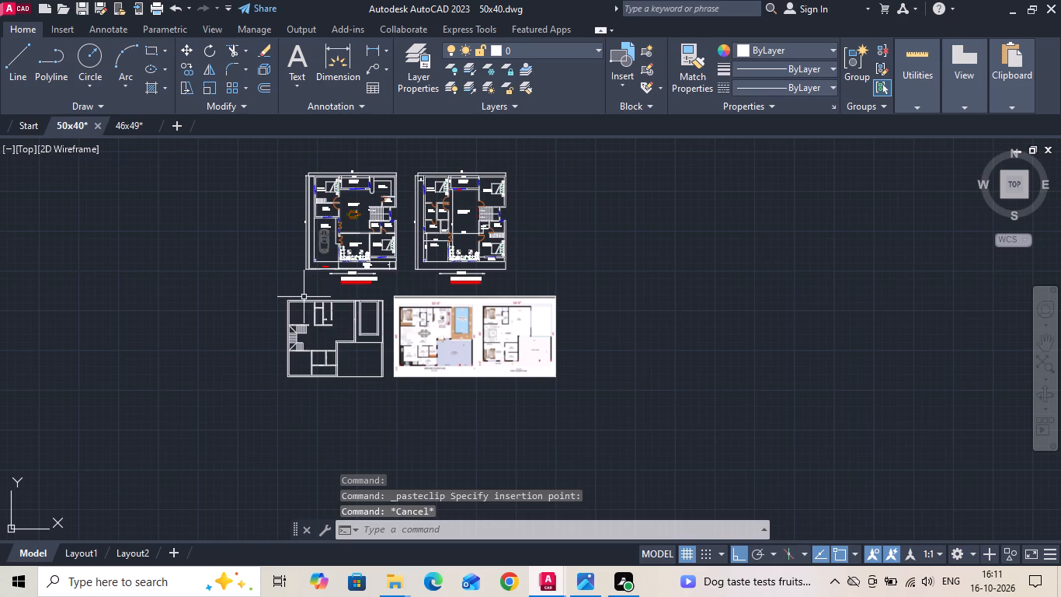
# Save the 50x40 drawing with the pasted floor plans.
pyautogui.hotkey('ctrl', 's')
pyautogui.hotkey('ctrl', 's')
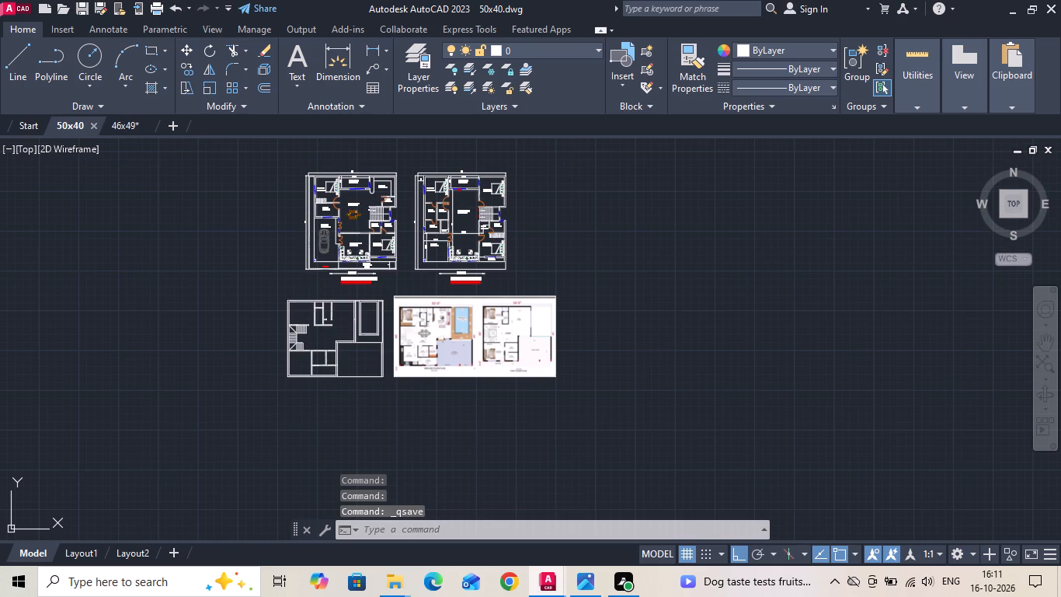
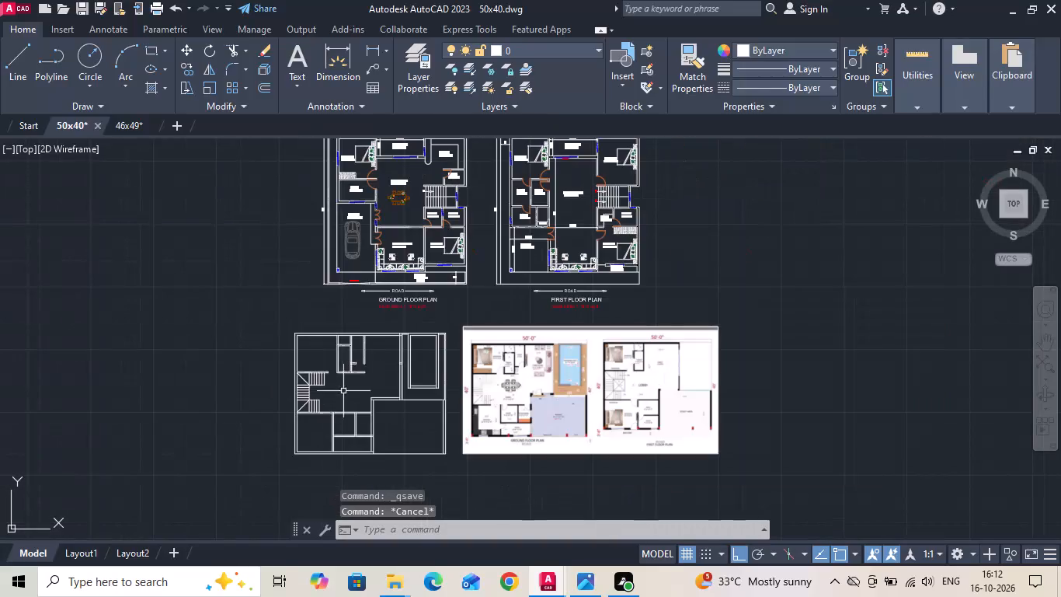
# Copy the Puja room door from the pasted ground floor plan to beside the bedroom opening above the stairs in the new plan.
pyautogui.scroll(1, 386, 181)
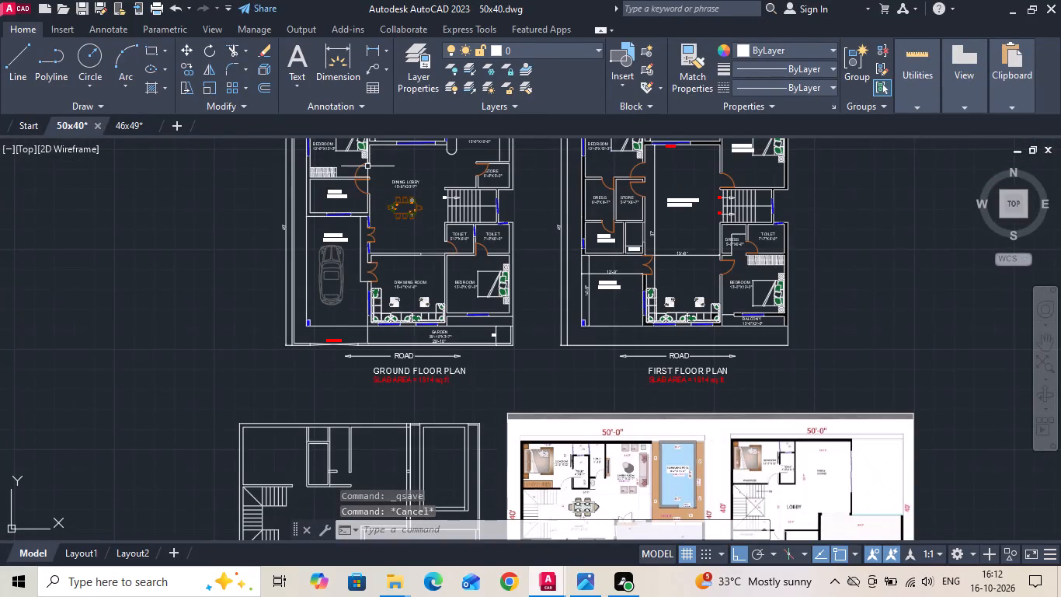
pyautogui.scroll(3, 367, 166)
pyautogui.moveTo(336, 246); pyautogui.dragTo(325, 258)
pyautogui.click(320, 262)
pyautogui.rightClick(318, 263)
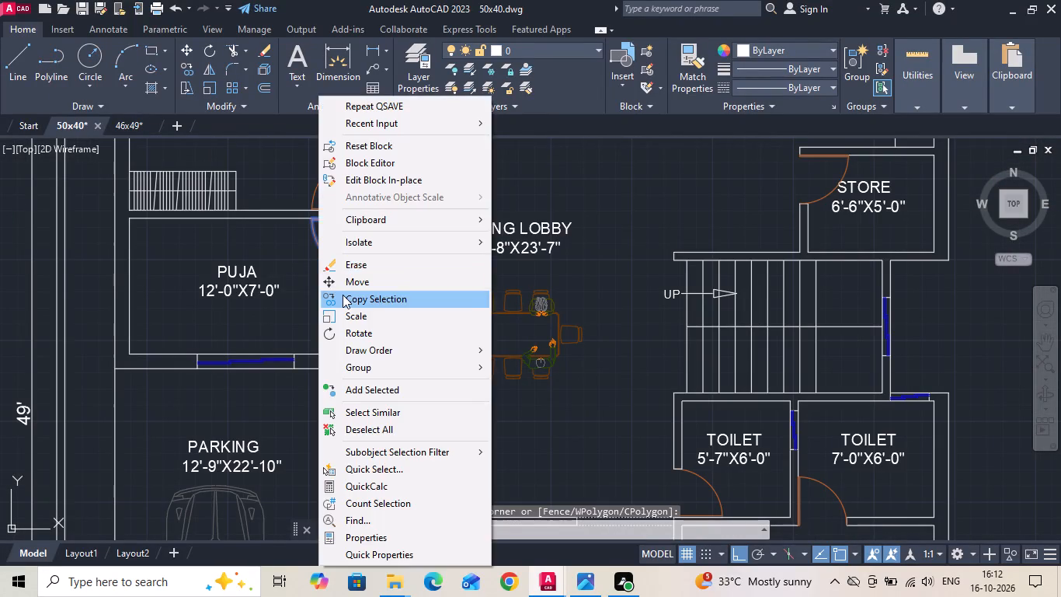
pyautogui.click(343, 295)
pyautogui.moveTo(336, 260); pyautogui.dragTo(331, 300)
pyautogui.scroll(-3, 348, 216)
pyautogui.moveTo(346, 288); pyautogui.dragTo(364, 149, button='middle')
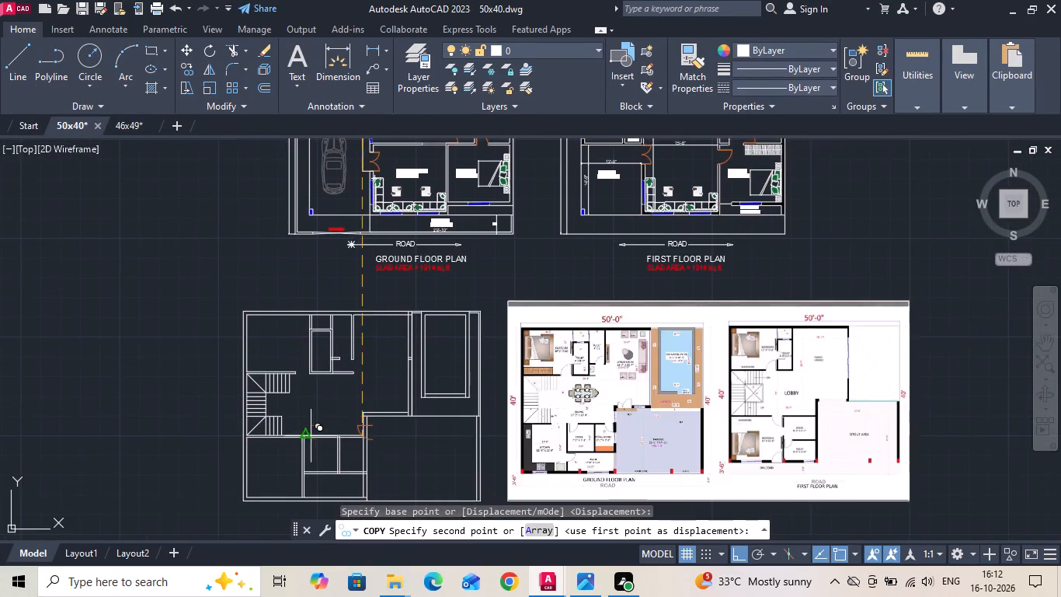
pyautogui.scroll(1, 311, 436)
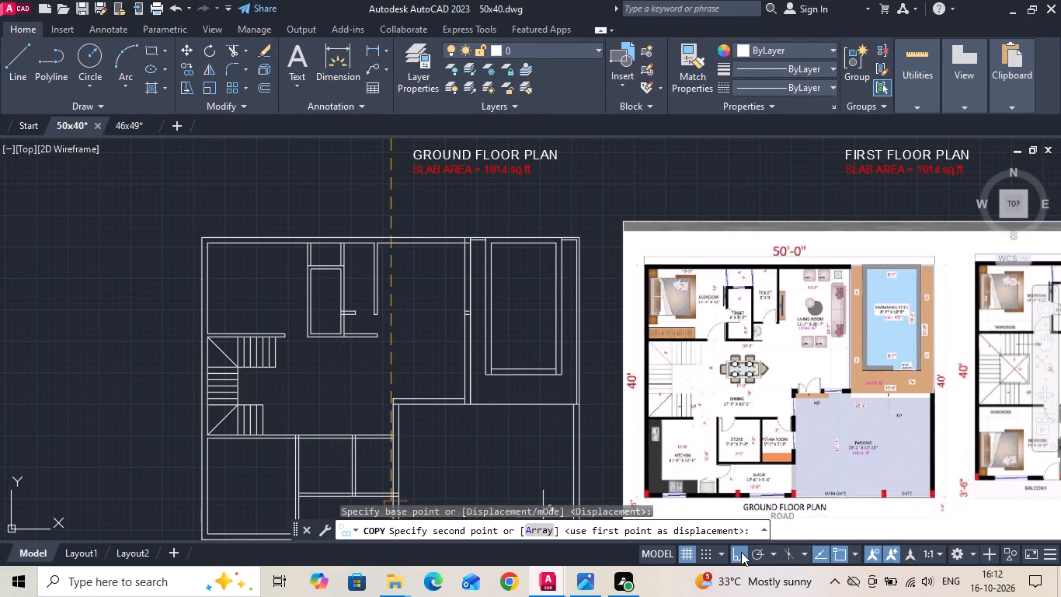
pyautogui.click(741, 552)
pyautogui.scroll(2, 322, 379)
pyautogui.scroll(3, 193, 238)
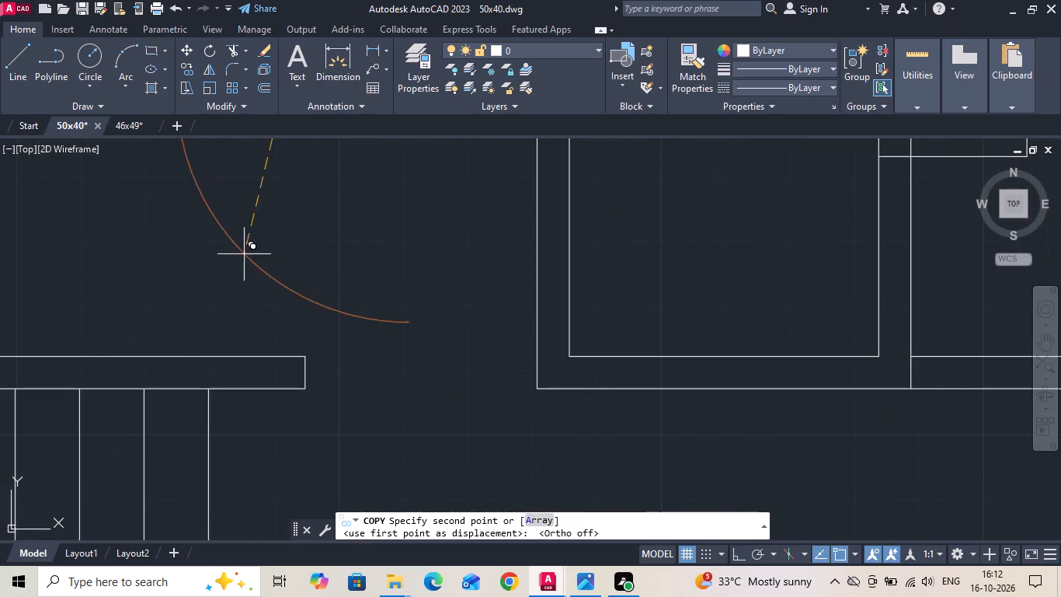
pyautogui.click(255, 278)
pyautogui.press('Escape')
# Rotate the copied door a quarter turn clockwise so its leaf stands vertical and its swing faces into the bedroom.
pyautogui.moveTo(315, 280); pyautogui.dragTo(284, 272)
pyautogui.click(242, 262)
pyautogui.rightClick(241, 260)
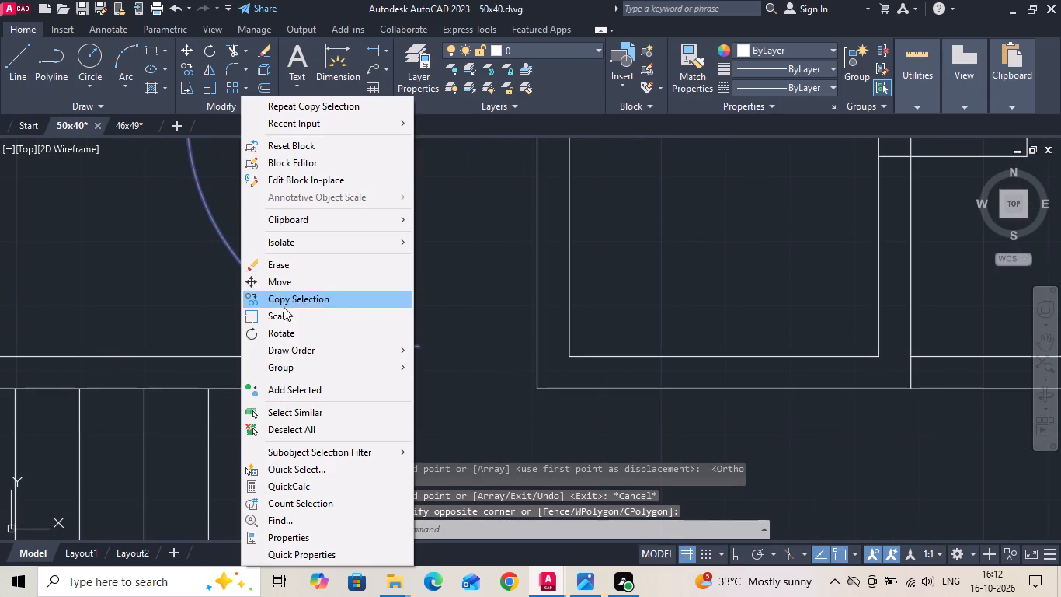
pyautogui.click(284, 326)
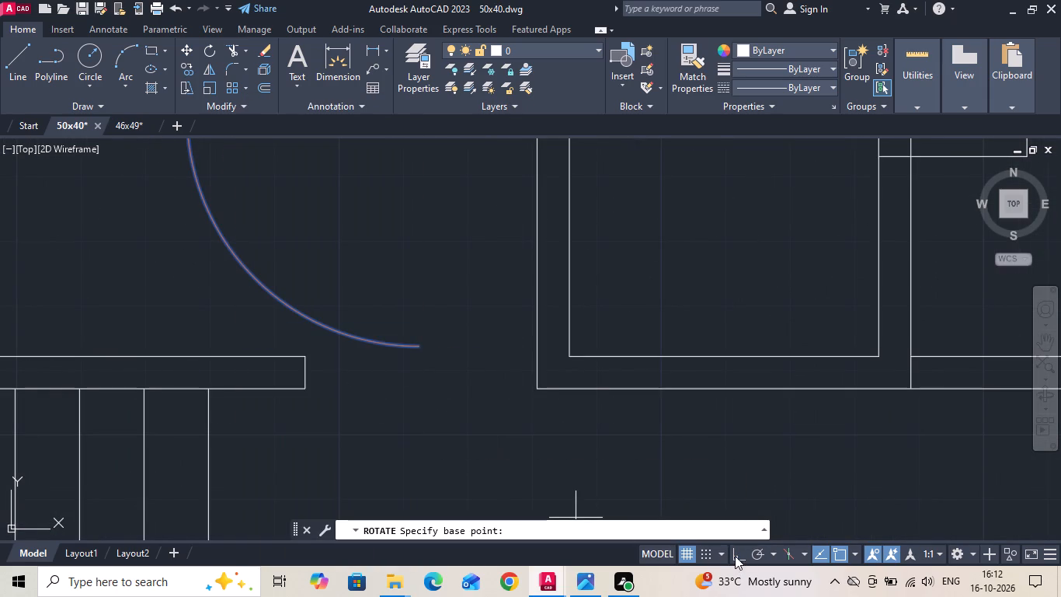
pyautogui.click(736, 553)
pyautogui.scroll(-1, 428, 383)
pyautogui.moveTo(408, 298); pyautogui.dragTo(405, 305)
pyautogui.click(399, 316)
# Move the rotated door into the bedroom opening, aligning its arc end with the end corner of the wall above the stairs.
pyautogui.moveTo(384, 340); pyautogui.dragTo(346, 299)
pyautogui.click(303, 260)
pyautogui.rightClick(302, 260)
pyautogui.click(317, 285)
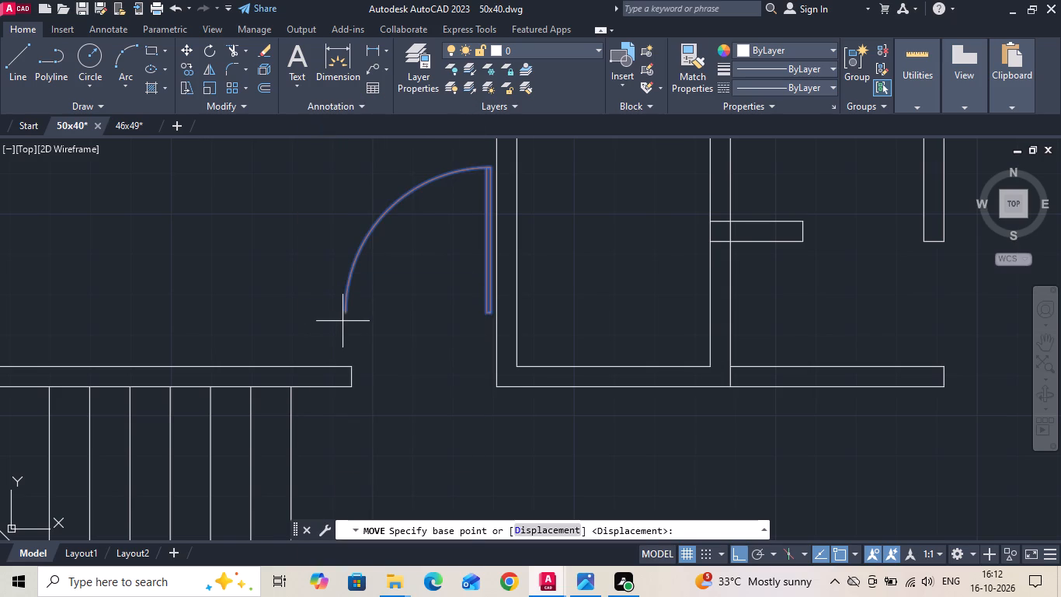
pyautogui.click(344, 313)
pyautogui.click(353, 389)
# Save the 50x40 drawing.
pyautogui.scroll(-2, 344, 365)
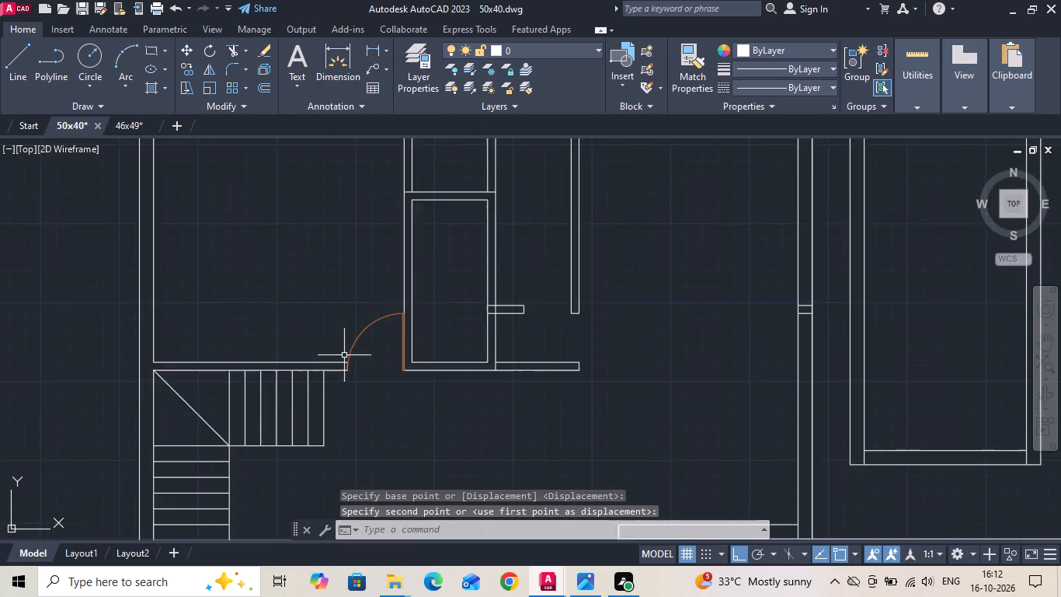
pyautogui.scroll(-2, 344, 354)
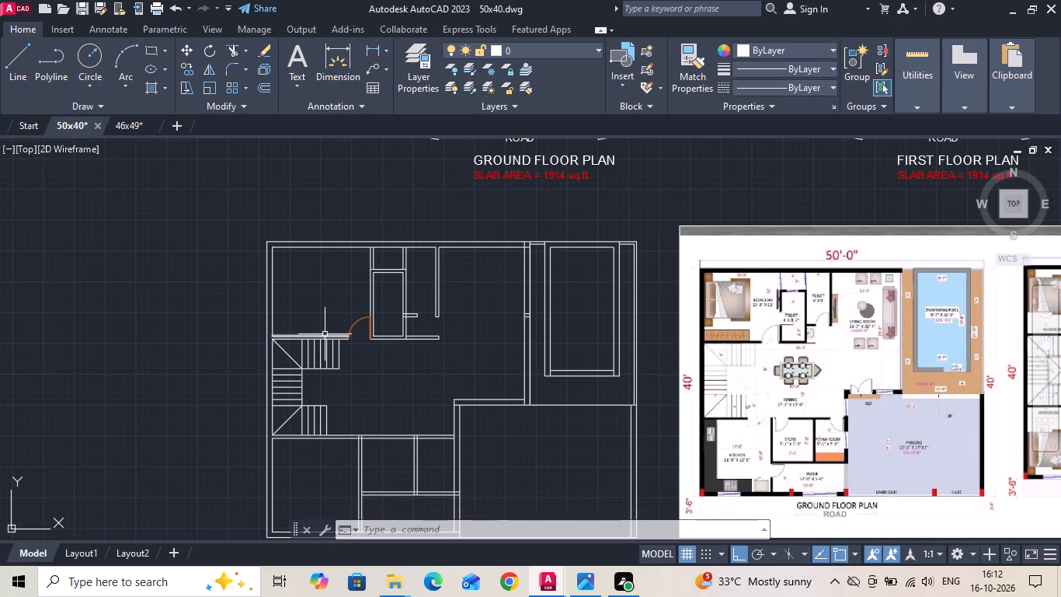
pyautogui.scroll(-2, 322, 344)
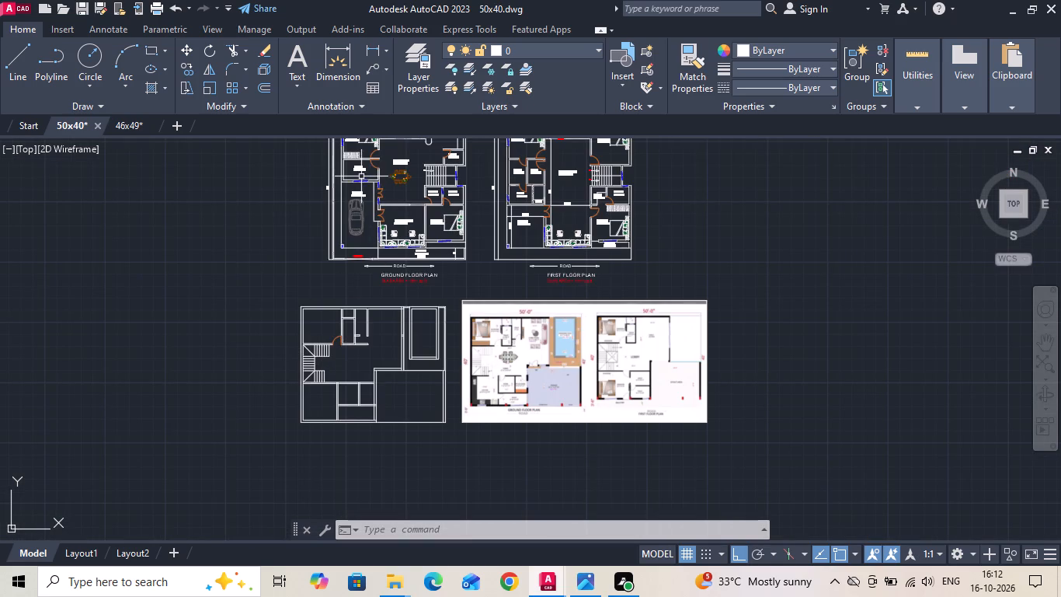
pyautogui.moveTo(377, 206); pyautogui.dragTo(379, 233, button='middle')
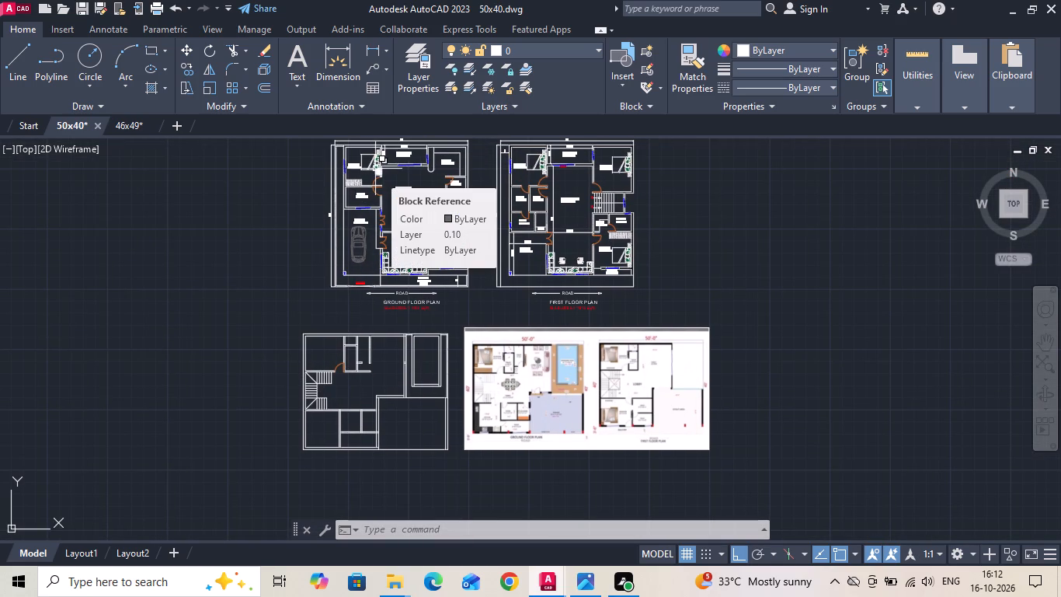
pyautogui.hotkey('ctrl', 's')
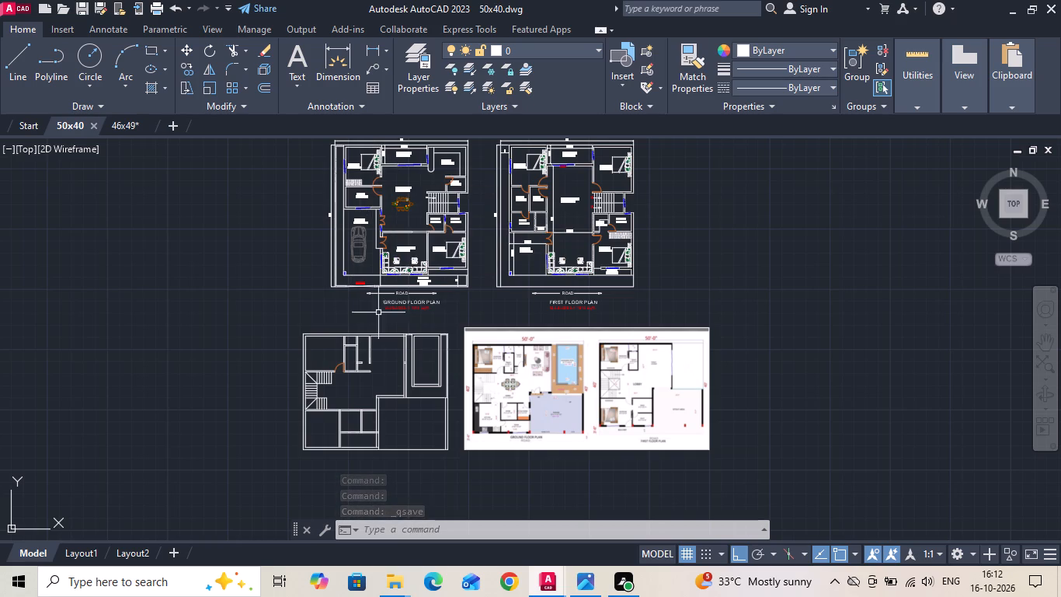
# Trim the toilet wall line crossing the base of the short wall stub so the two walls join openly.
pyautogui.scroll(3, 538, 353)
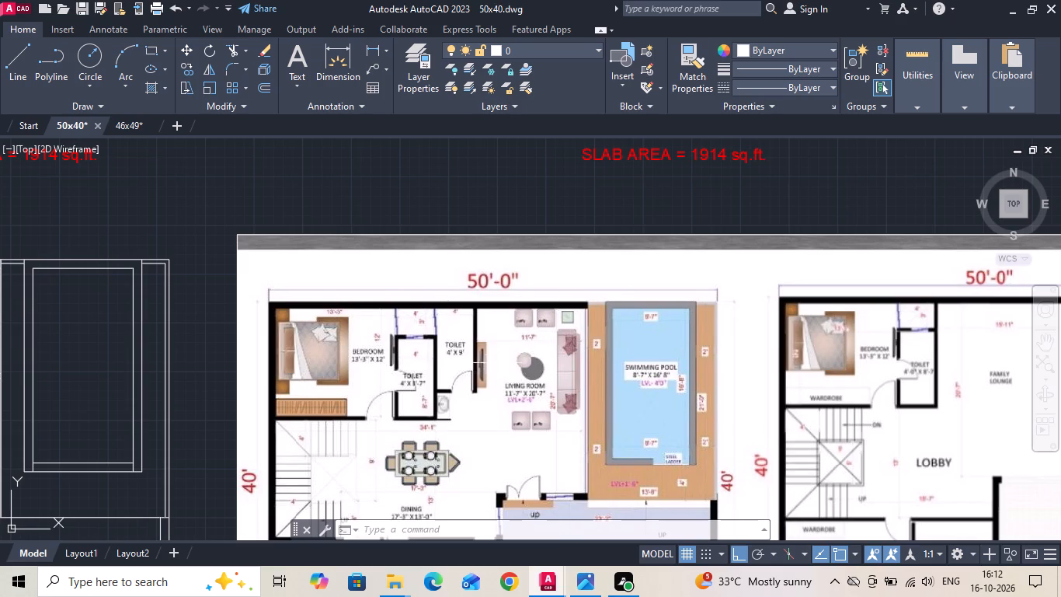
pyautogui.scroll(-1, 513, 335)
pyautogui.scroll(2, 42, 360)
pyautogui.scroll(-2, 334, 374)
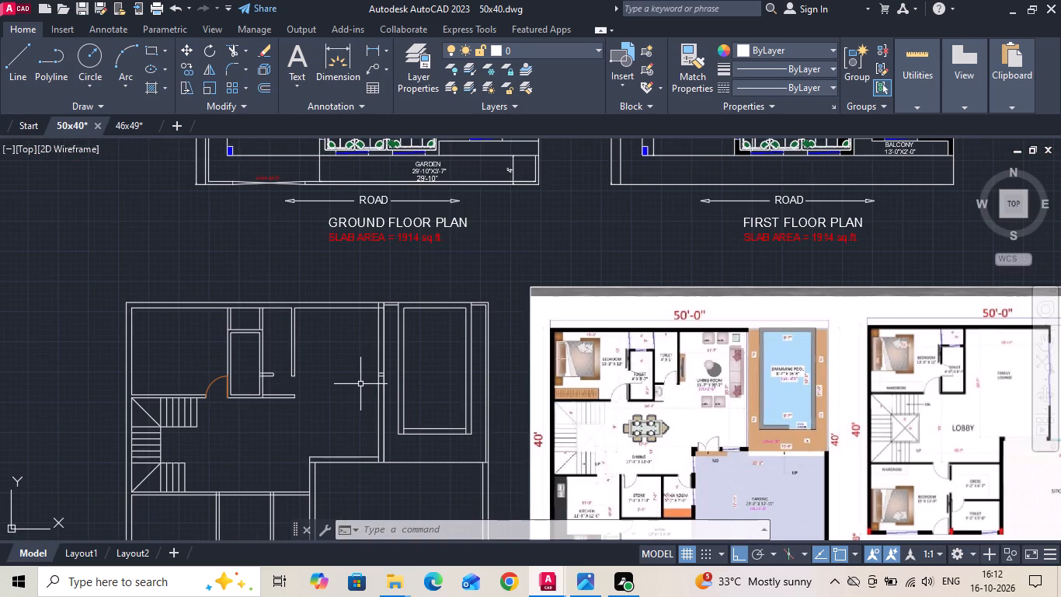
pyautogui.scroll(2, 308, 410)
pyautogui.press('t')
pyautogui.press('r')
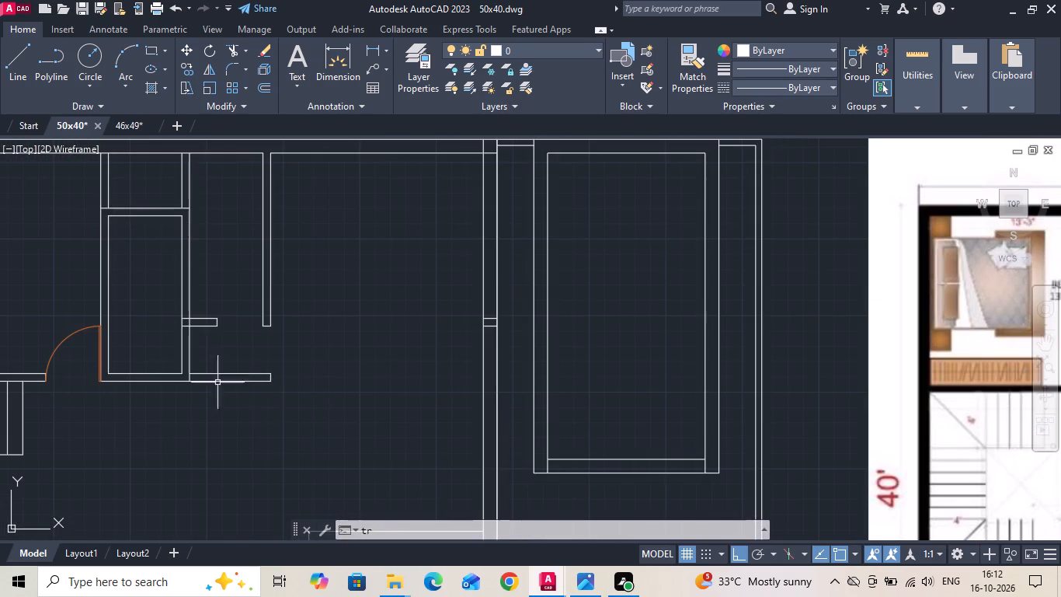
pyautogui.press('space')
pyautogui.press('space')
pyautogui.scroll(2, 182, 361)
pyautogui.moveTo(189, 319); pyautogui.dragTo(189, 308)
pyautogui.click(190, 239)
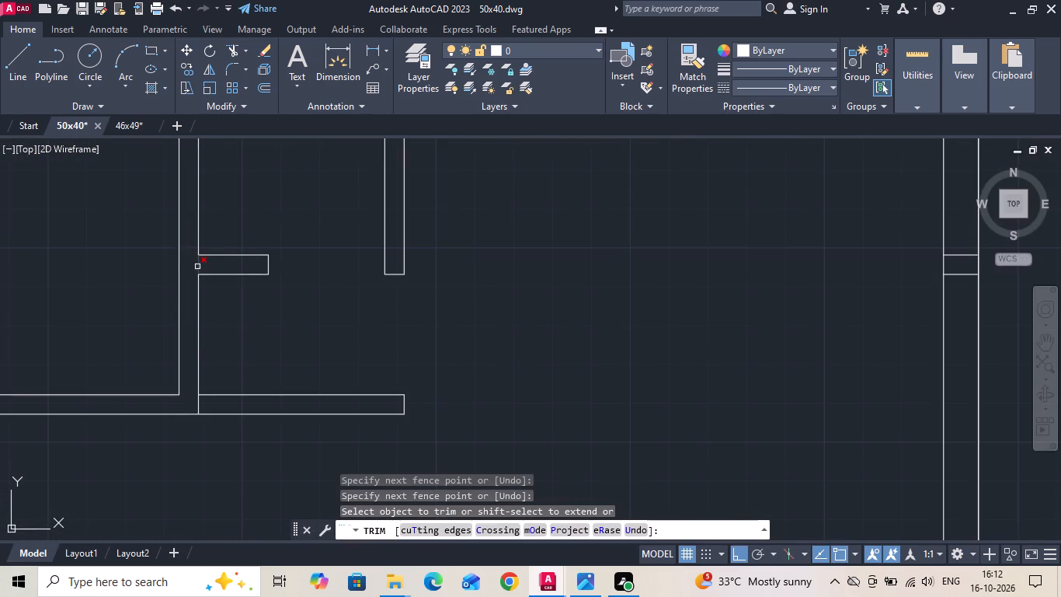
pyautogui.click(197, 267)
pyautogui.press('Escape')
# Extend the short wall stub's end line down through both lines of the wall below the toilets.
pyautogui.scroll(-3, 385, 351)
pyautogui.scroll(2, 373, 368)
pyautogui.scroll(-2, 276, 353)
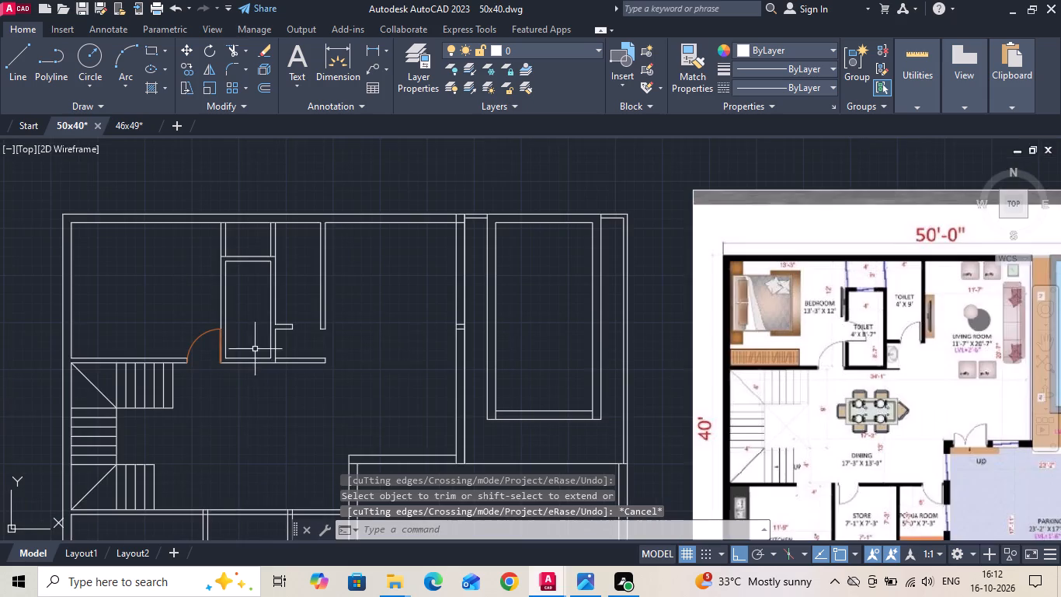
pyautogui.scroll(3, 912, 354)
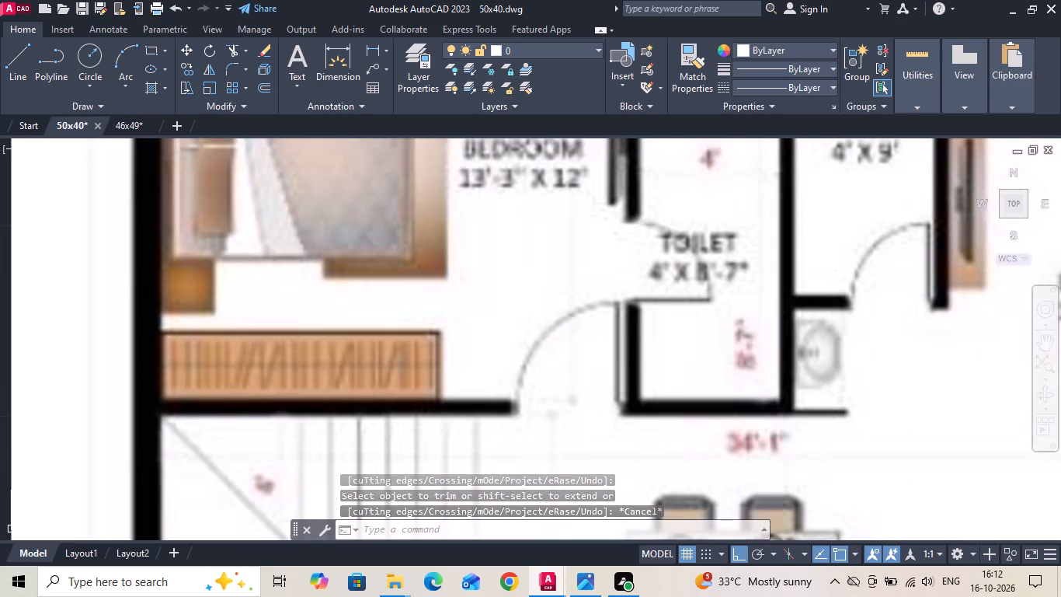
pyautogui.scroll(-3, 910, 364)
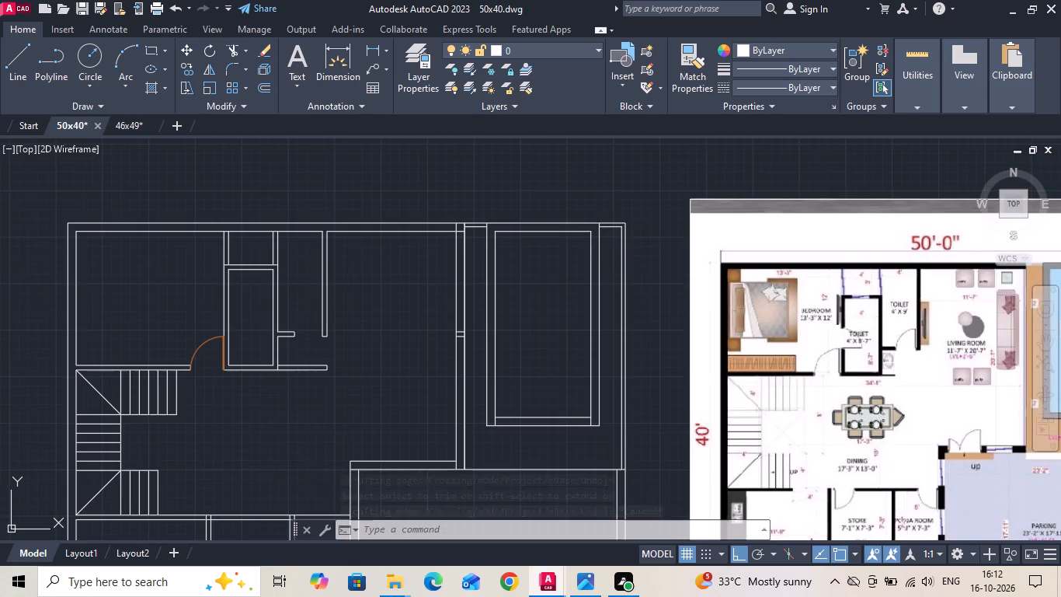
pyautogui.scroll(2, 318, 369)
pyautogui.write('ex')
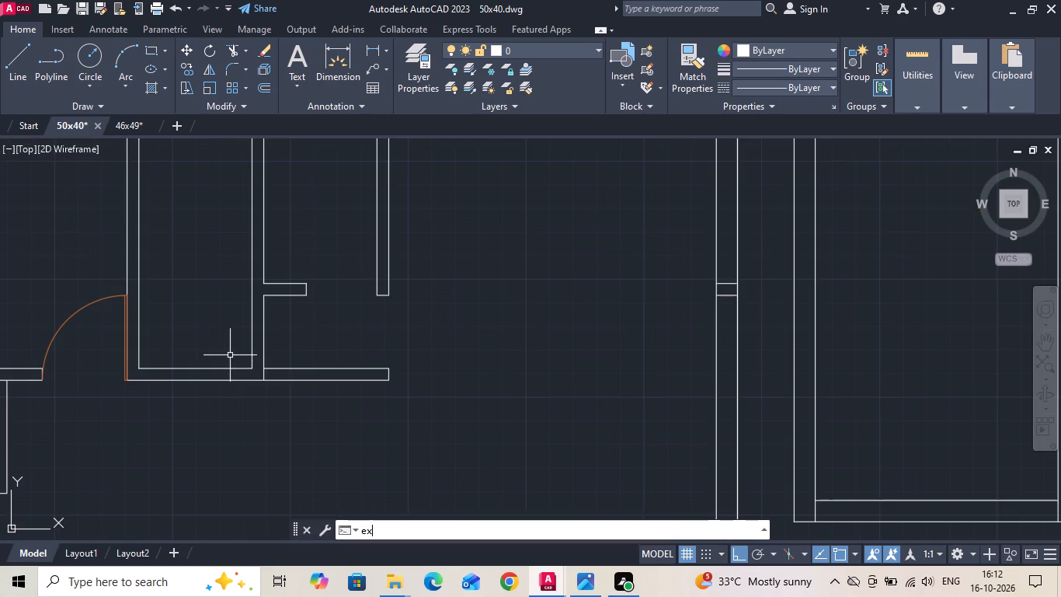
pyautogui.press('space')
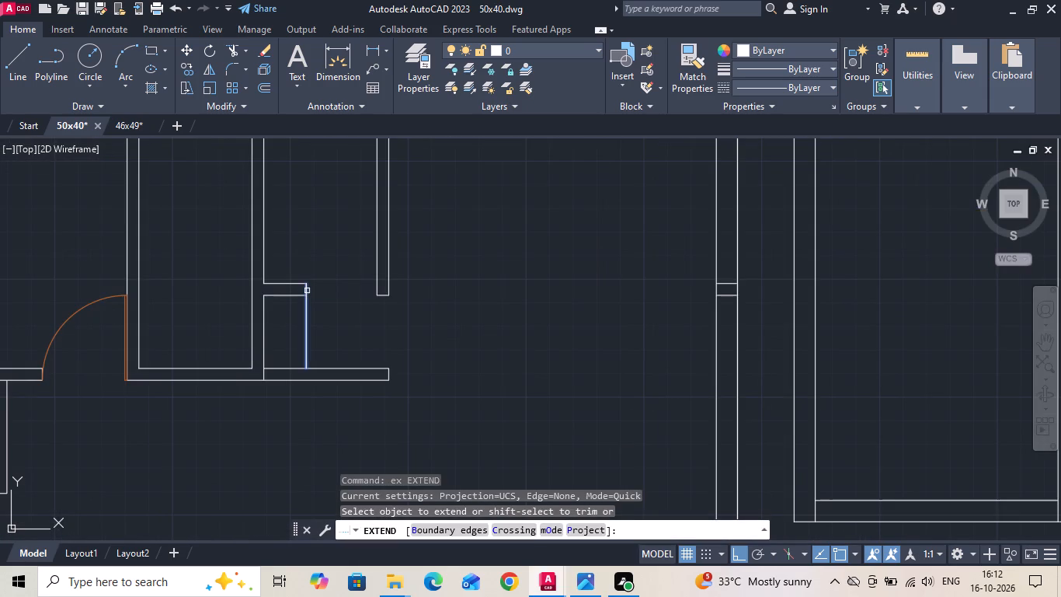
pyautogui.click(307, 291)
pyautogui.click(304, 341)
pyautogui.click(321, 366)
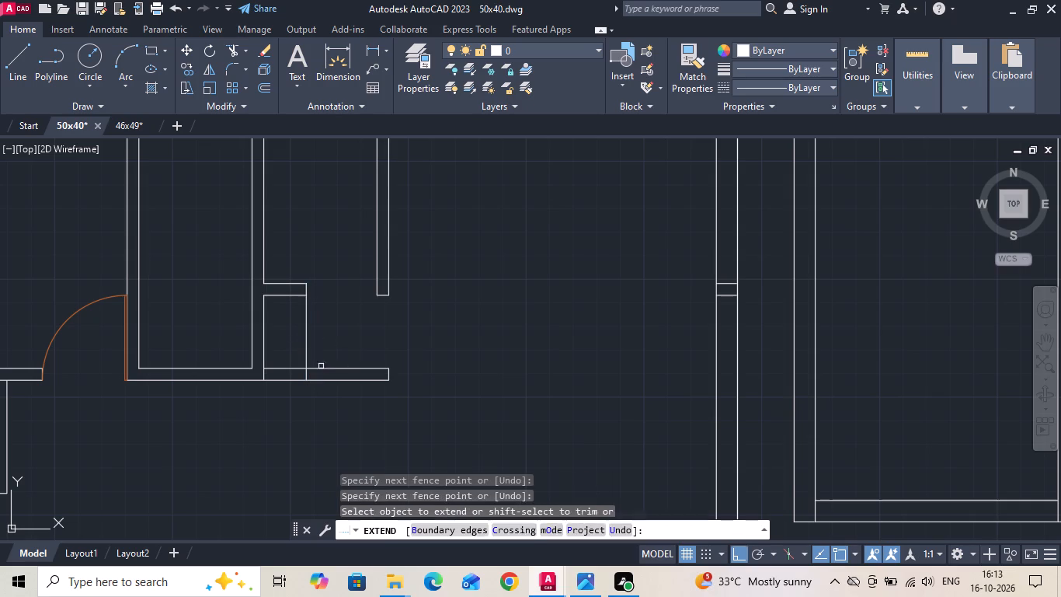
pyautogui.press('Escape')
# Trim the lower wall beyond the extended line and remove the connecting segment, leaving it flush with the short stub above.
pyautogui.press('t')
pyautogui.press('r')
pyautogui.press('space')
pyautogui.moveTo(330, 358); pyautogui.dragTo(333, 405)
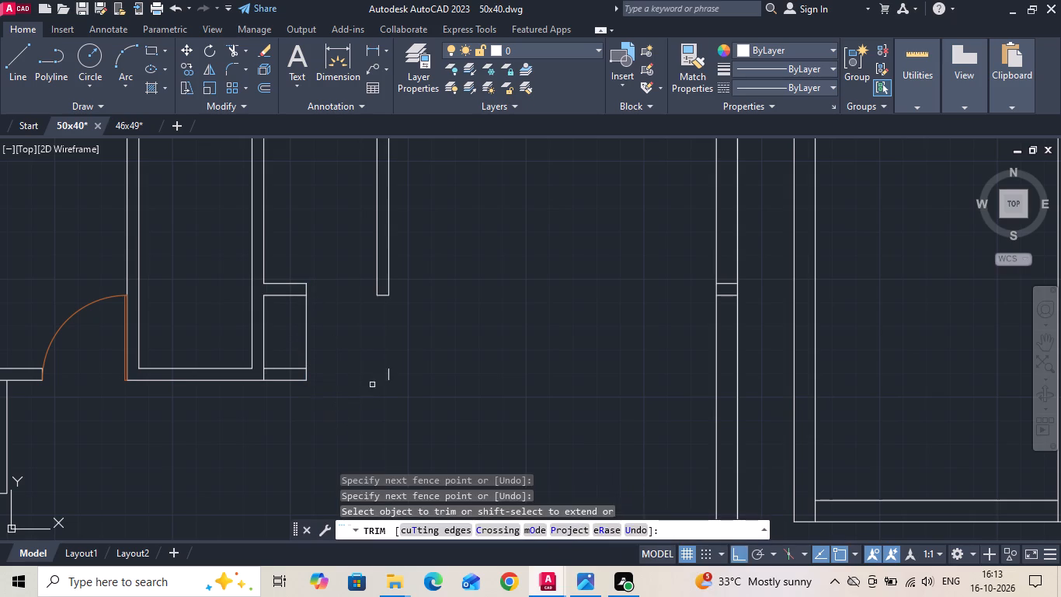
pyautogui.moveTo(372, 385); pyautogui.dragTo(409, 364)
pyautogui.click(304, 326)
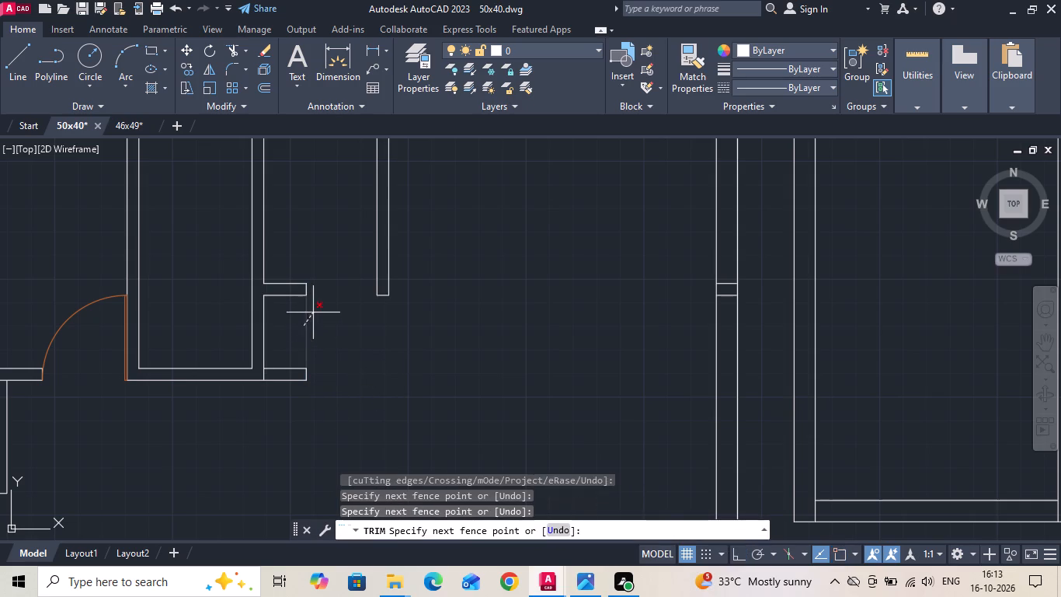
pyautogui.click(313, 312)
pyautogui.press('Escape')
# Move the upper line of the shortened lower wall stub down by 3 inches.
pyautogui.scroll(2, 285, 356)
pyautogui.moveTo(283, 373); pyautogui.dragTo(281, 387)
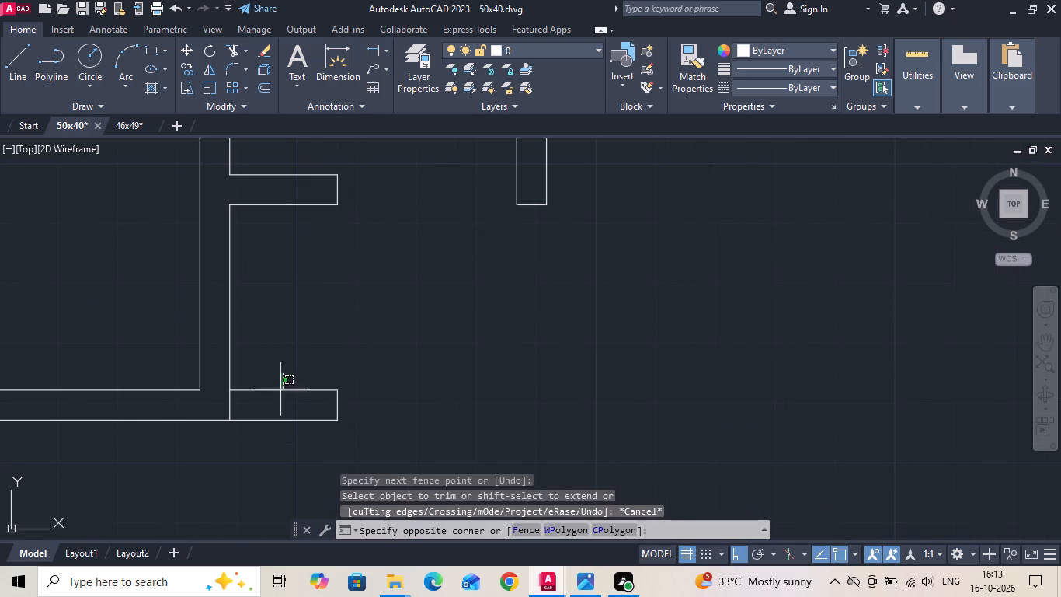
pyautogui.moveTo(280, 392); pyautogui.dragTo(278, 402)
pyautogui.rightClick(280, 344)
pyautogui.click(325, 288)
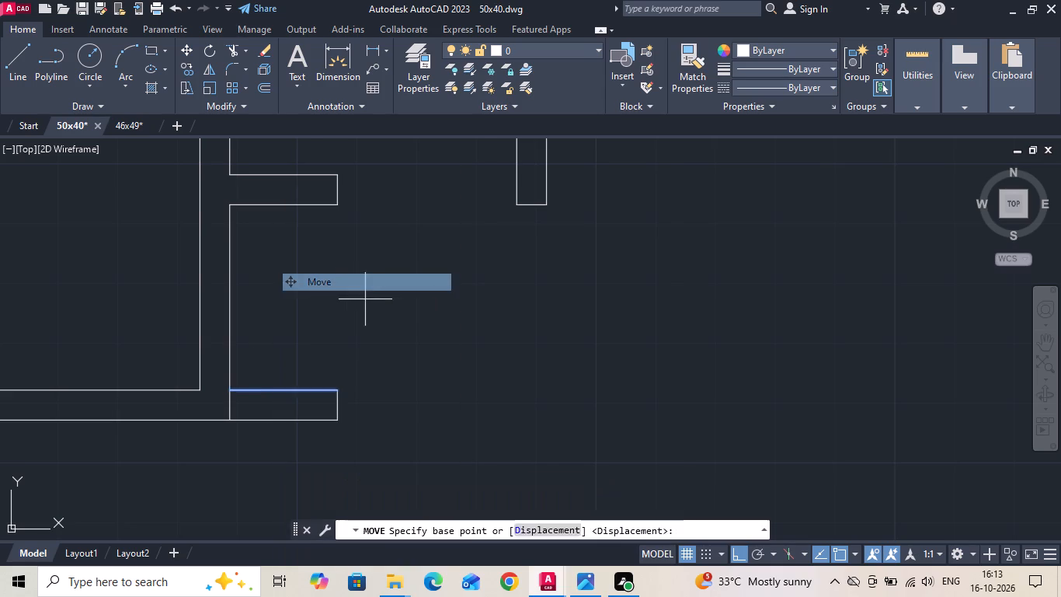
pyautogui.moveTo(378, 299); pyautogui.dragTo(379, 321)
pyautogui.write('3')
pyautogui.press('space')
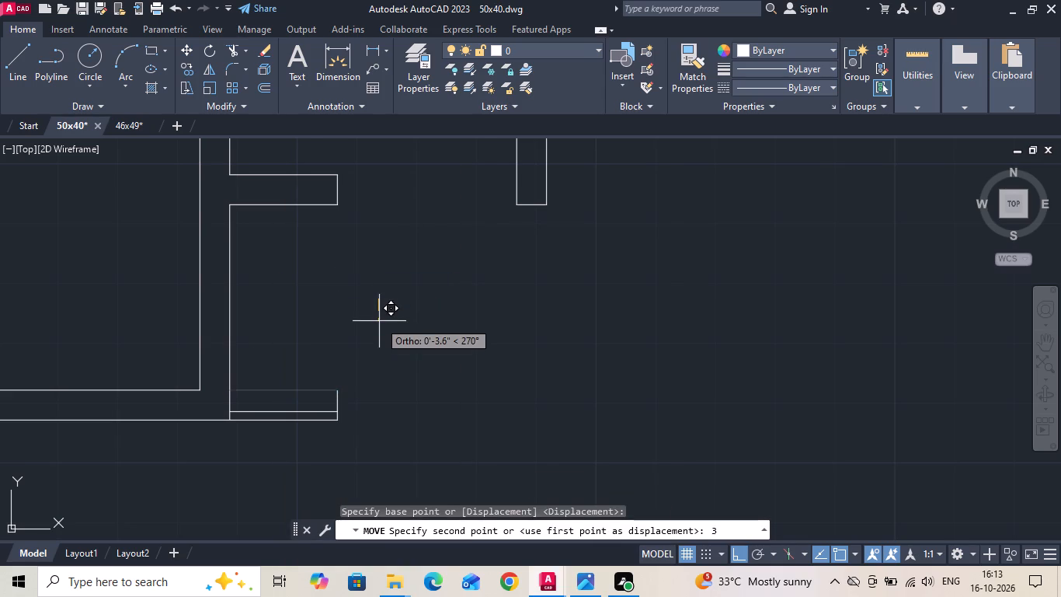
# Trim the excess end line projecting above the thinned lower wall stub.
pyautogui.write('tr')
pyautogui.press('space')
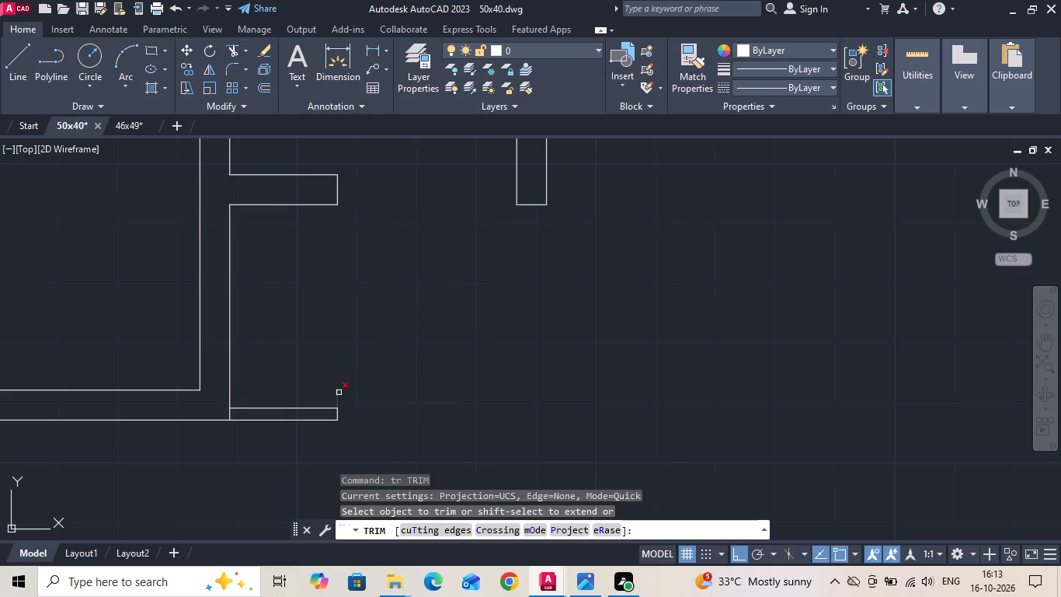
pyautogui.click(339, 393)
pyautogui.scroll(-4, 358, 386)
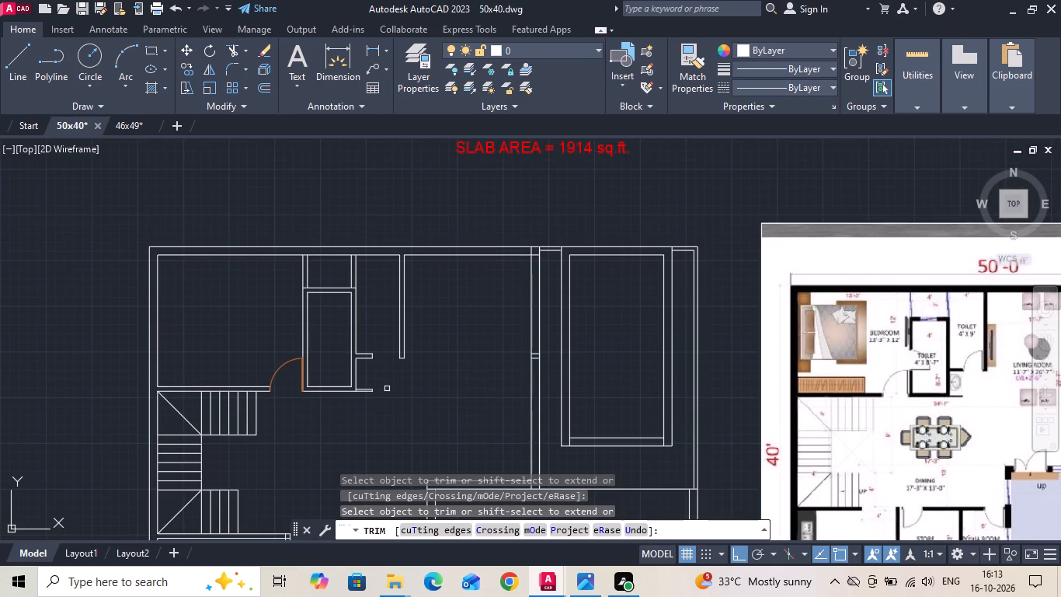
pyautogui.scroll(3, 933, 406)
pyautogui.moveTo(921, 397); pyautogui.dragTo(731, 404, button='middle')
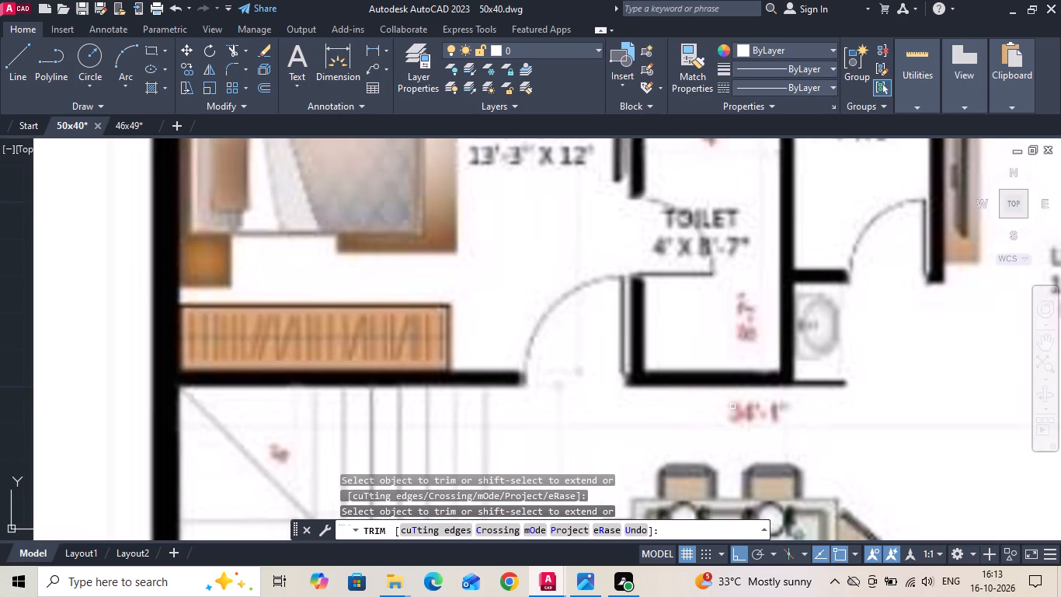
pyautogui.press('Escape')
# Copy the door of the 7'-0"X6'-0" toilet from the pasted ground floor plan to beside the new plan's toilet stubs.
pyautogui.scroll(-3, 880, 368)
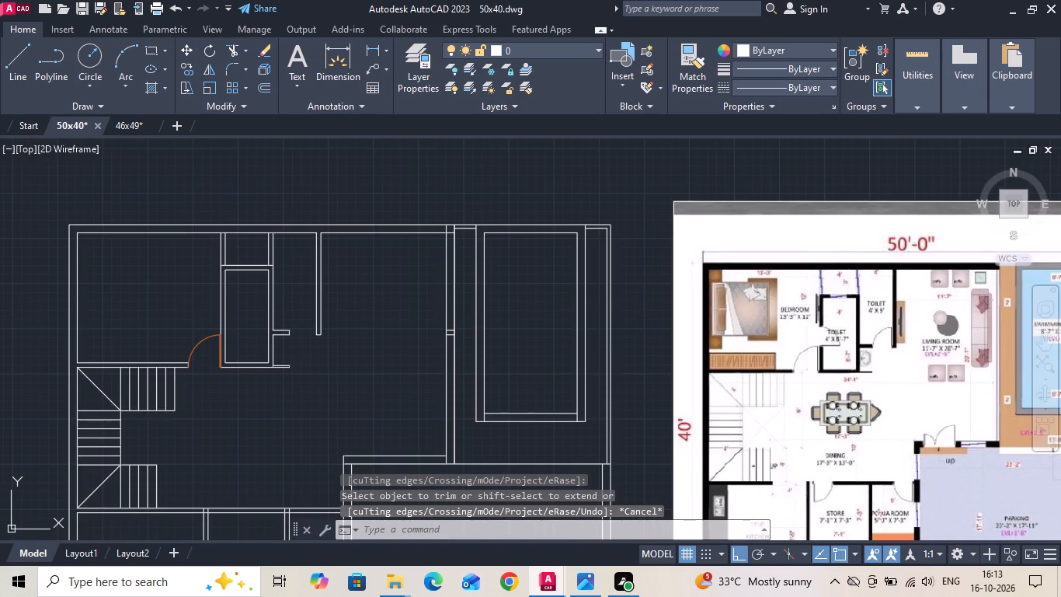
pyautogui.scroll(-2, 364, 312)
pyautogui.moveTo(363, 325); pyautogui.dragTo(363, 415, button='middle')
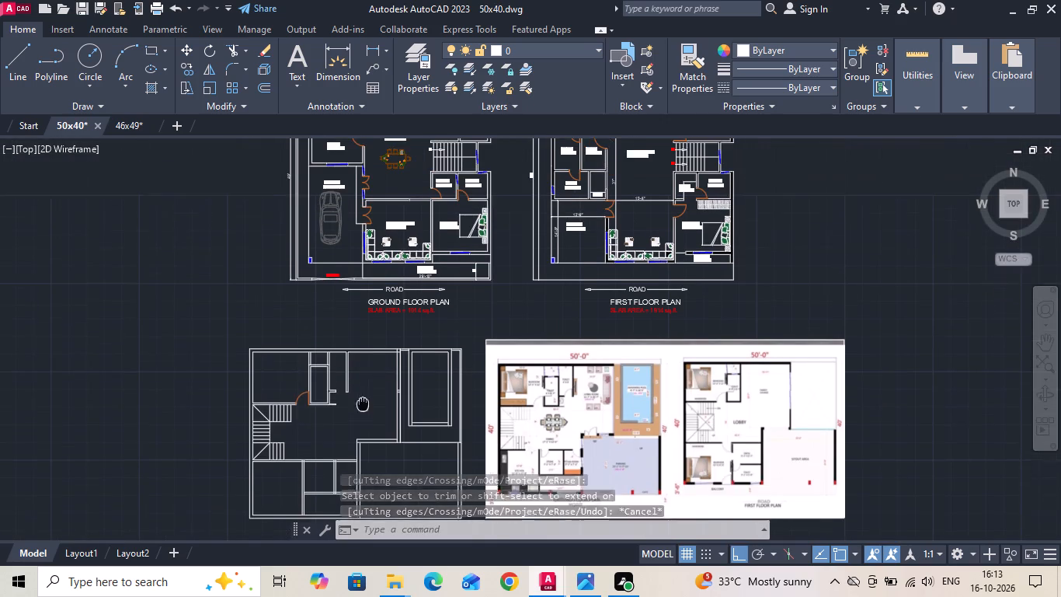
pyautogui.moveTo(363, 415); pyautogui.dragTo(366, 459, button='middle')
pyautogui.scroll(2, 486, 230)
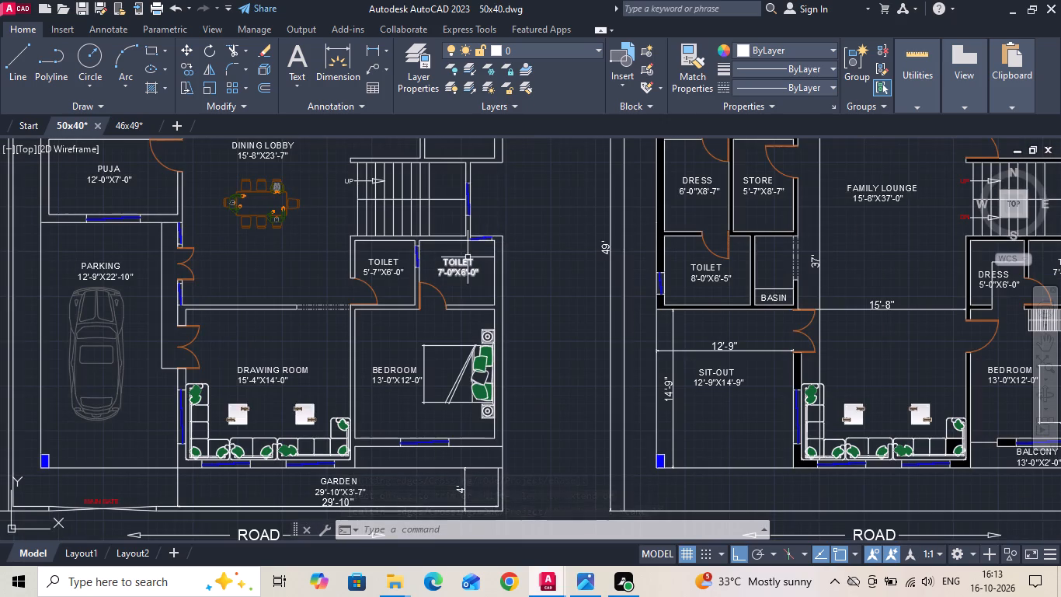
pyautogui.click(435, 289)
pyautogui.rightClick(435, 289)
pyautogui.click(450, 298)
pyautogui.moveTo(438, 296); pyautogui.dragTo(403, 354)
pyautogui.scroll(-2, 495, 225)
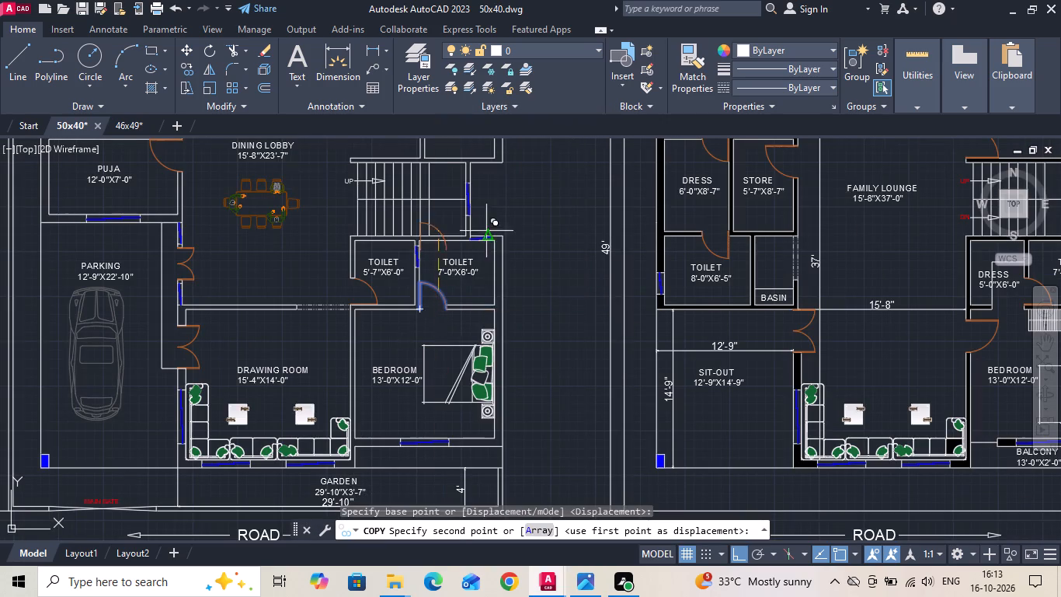
pyautogui.scroll(-1, 495, 225)
pyautogui.click(736, 552)
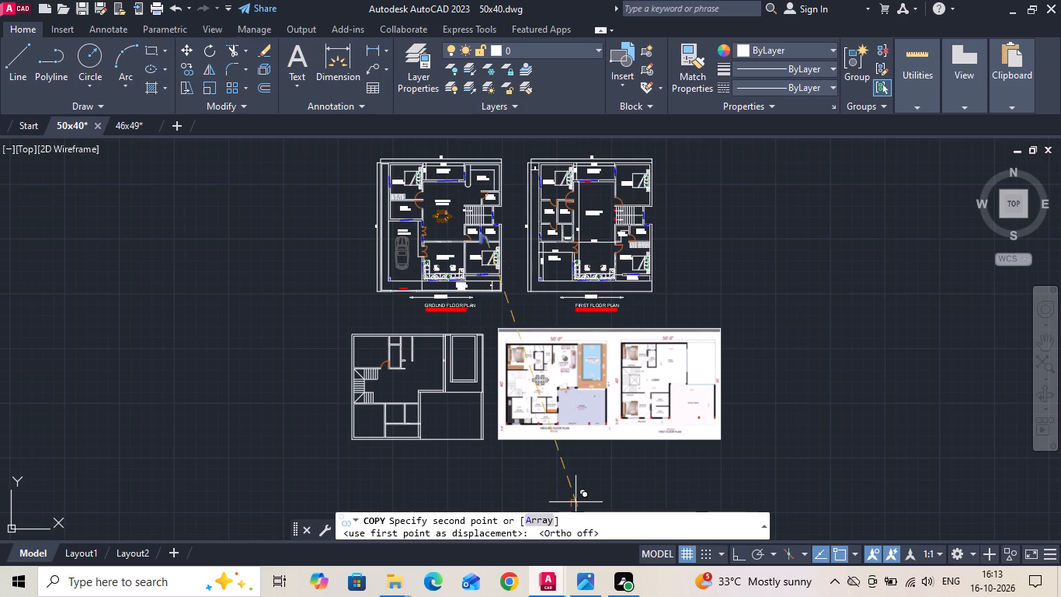
pyautogui.scroll(3, 421, 379)
pyautogui.scroll(3, 376, 324)
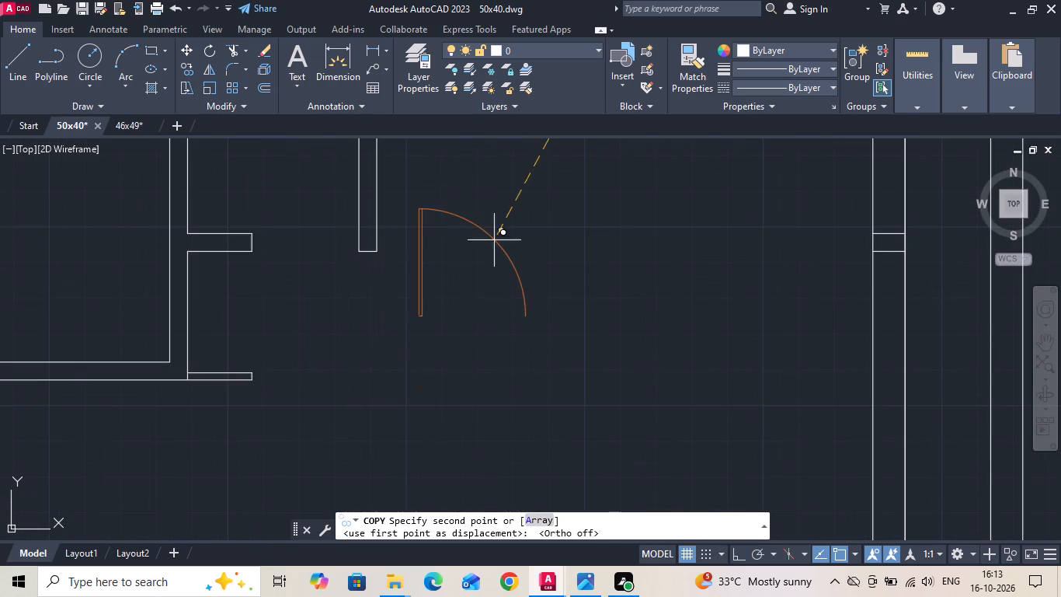
pyautogui.click(497, 239)
pyautogui.press('Escape')
# Mirror the copied door about a vertical line, erasing the source door.
pyautogui.moveTo(583, 212); pyautogui.dragTo(461, 342)
pyautogui.click(455, 345)
pyautogui.write('mi')
pyautogui.press('space')
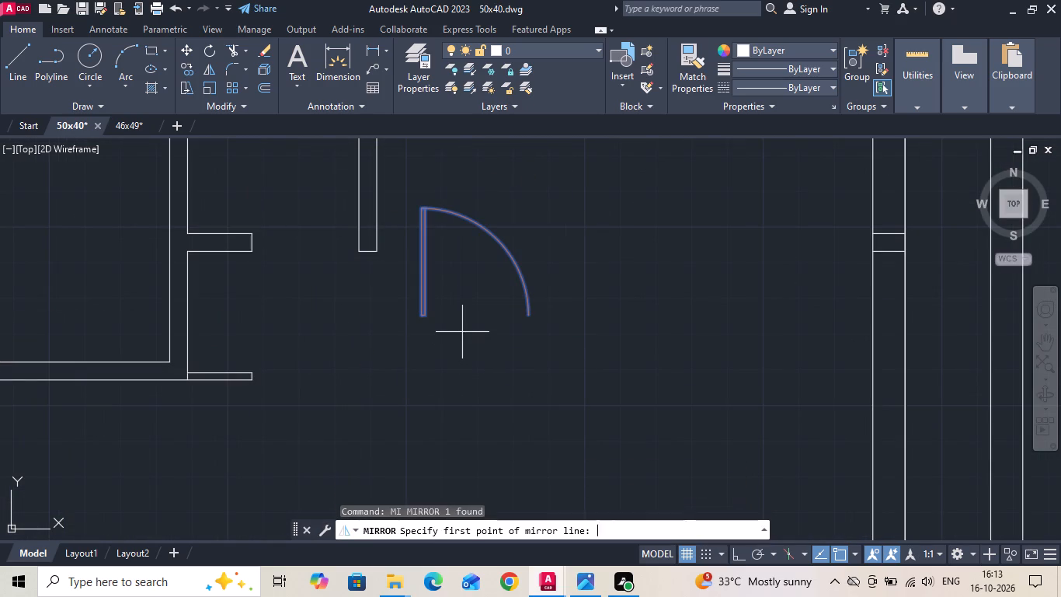
pyautogui.moveTo(477, 190); pyautogui.dragTo(472, 285)
pyautogui.press('F8')
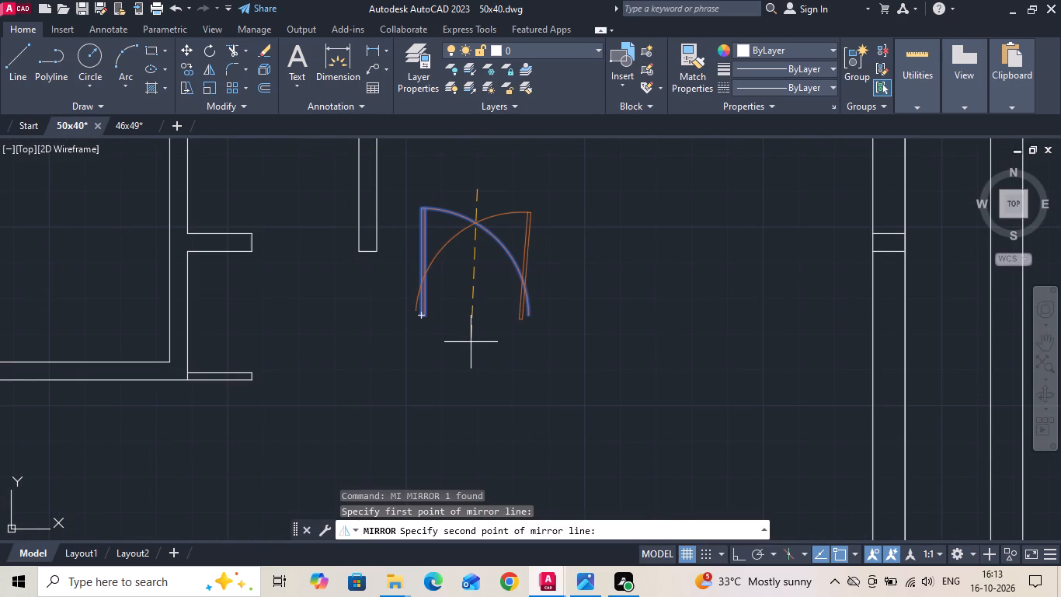
pyautogui.click(471, 342)
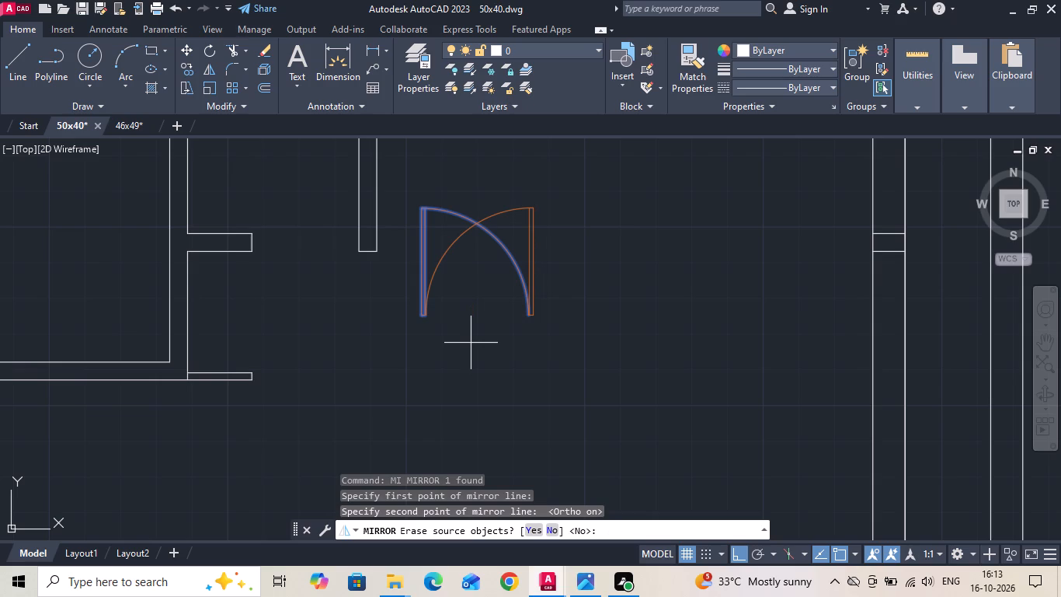
pyautogui.write('y')
pyautogui.press('space')
# Move the mirrored door into the opening between the upper short wall stub and the second toilet's outer wall.
pyautogui.moveTo(468, 343); pyautogui.dragTo(405, 316)
pyautogui.click(383, 306)
pyautogui.rightClick(383, 306)
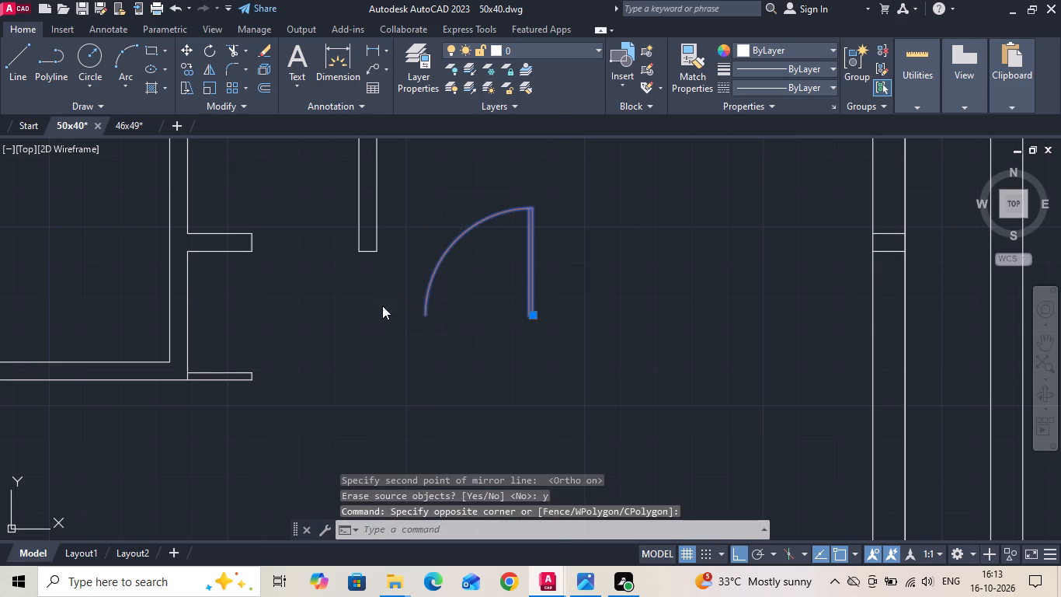
pyautogui.click(403, 286)
pyautogui.click(424, 313)
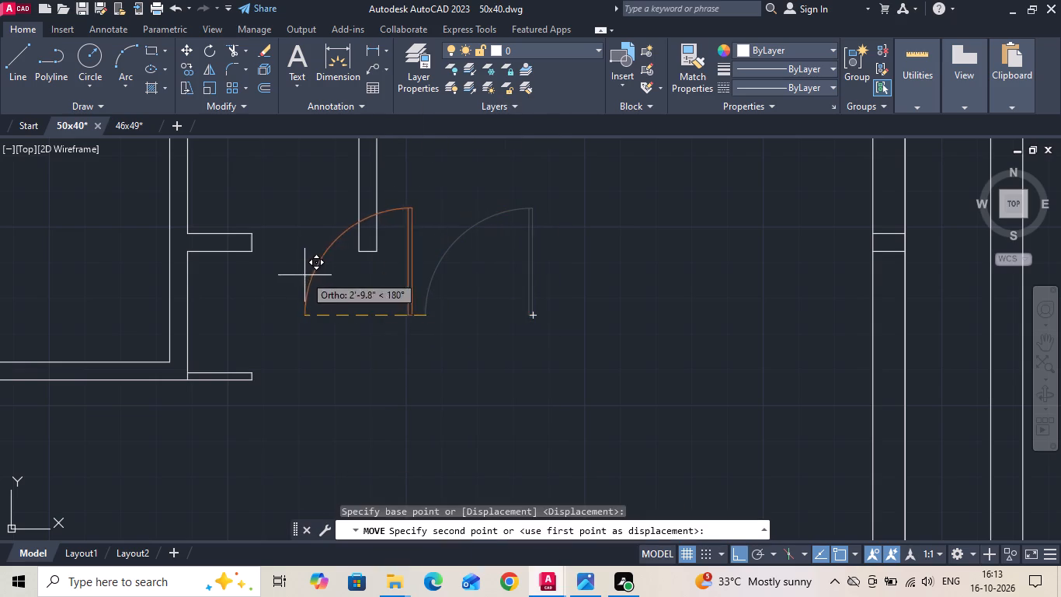
pyautogui.click(252, 253)
# Draw a horizontal line from the upper stub's top line across the inner toilet and past its bedroom-side wall.
pyautogui.scroll(-3, 446, 313)
pyautogui.scroll(2, 312, 313)
pyautogui.scroll(-2, 383, 305)
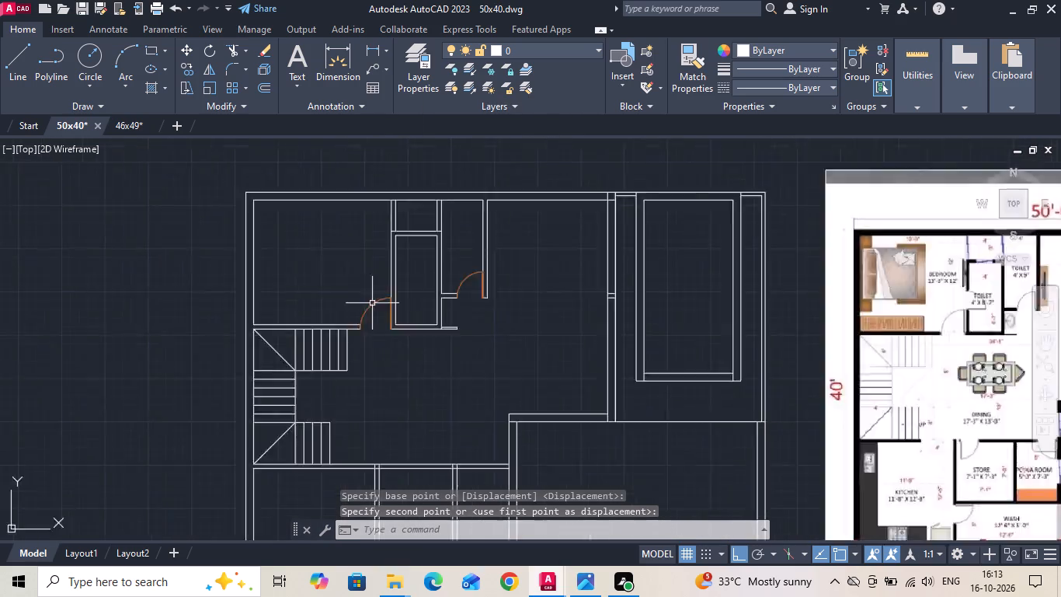
pyautogui.press('l')
pyautogui.press('space')
pyautogui.scroll(3, 458, 309)
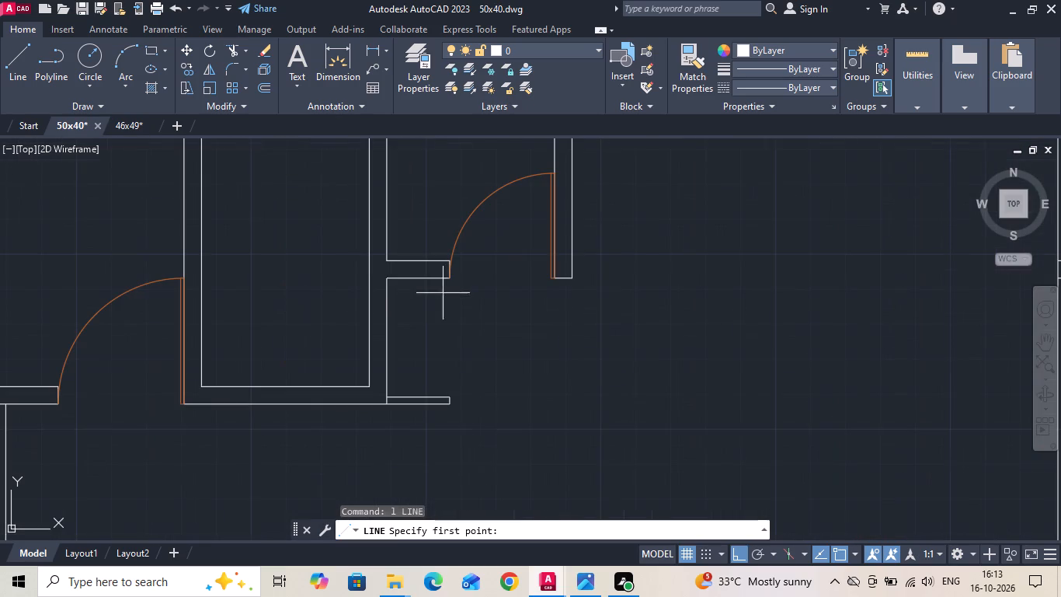
pyautogui.click(391, 260)
pyautogui.click(96, 264)
pyautogui.press('Escape')
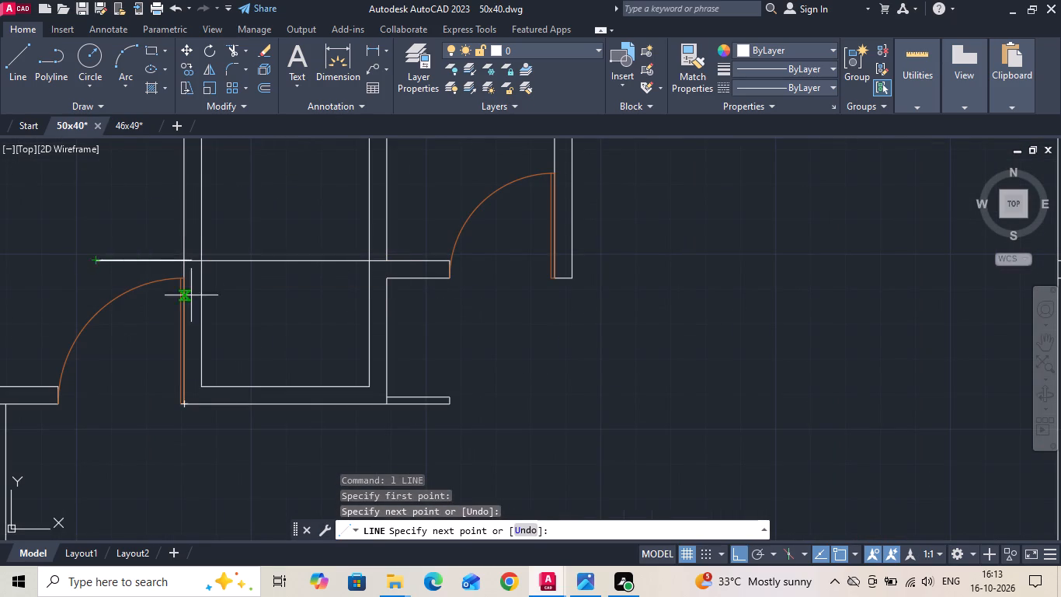
# Offset the horizontal line across the inner toilet upward by 2'6.
pyautogui.write('o')
pyautogui.press('space')
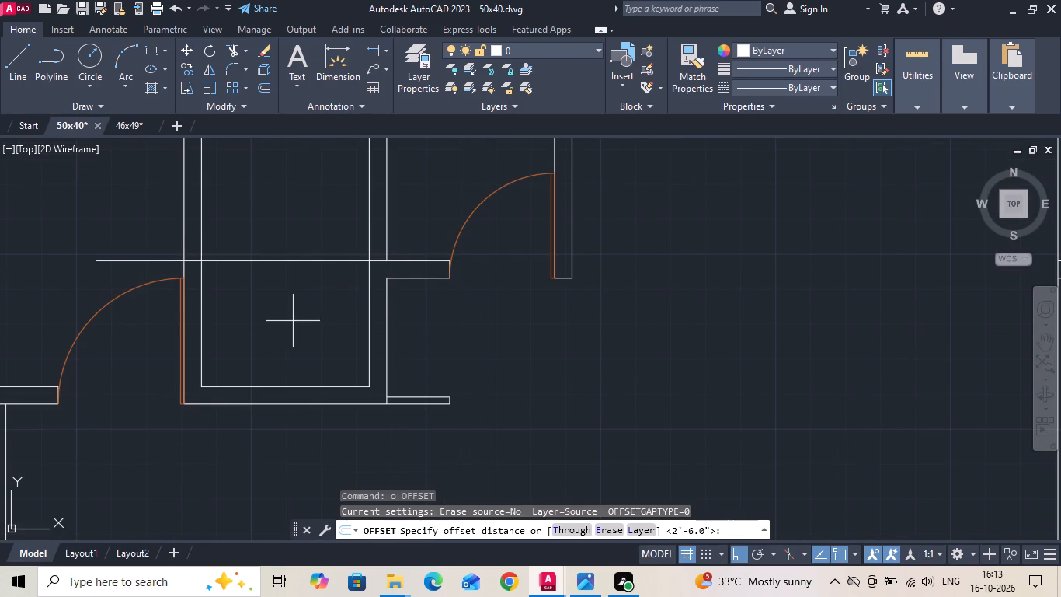
pyautogui.press('2')
pyautogui.press("'")
pyautogui.write('6')
pyautogui.press('space')
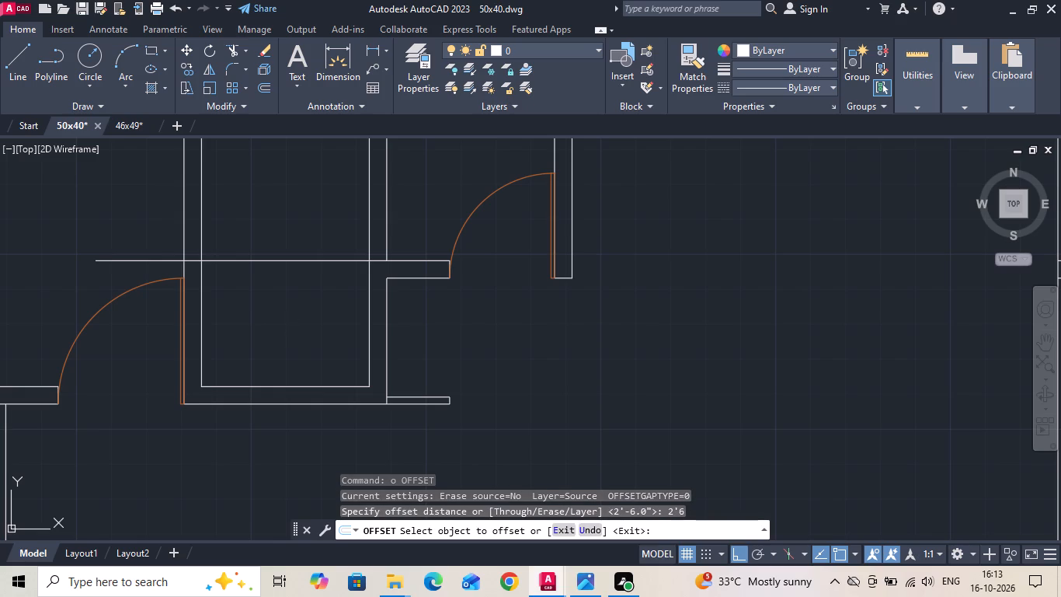
pyautogui.moveTo(253, 260); pyautogui.dragTo(252, 252)
pyautogui.click(256, 224)
pyautogui.scroll(-1, 269, 335)
pyautogui.press('Escape')
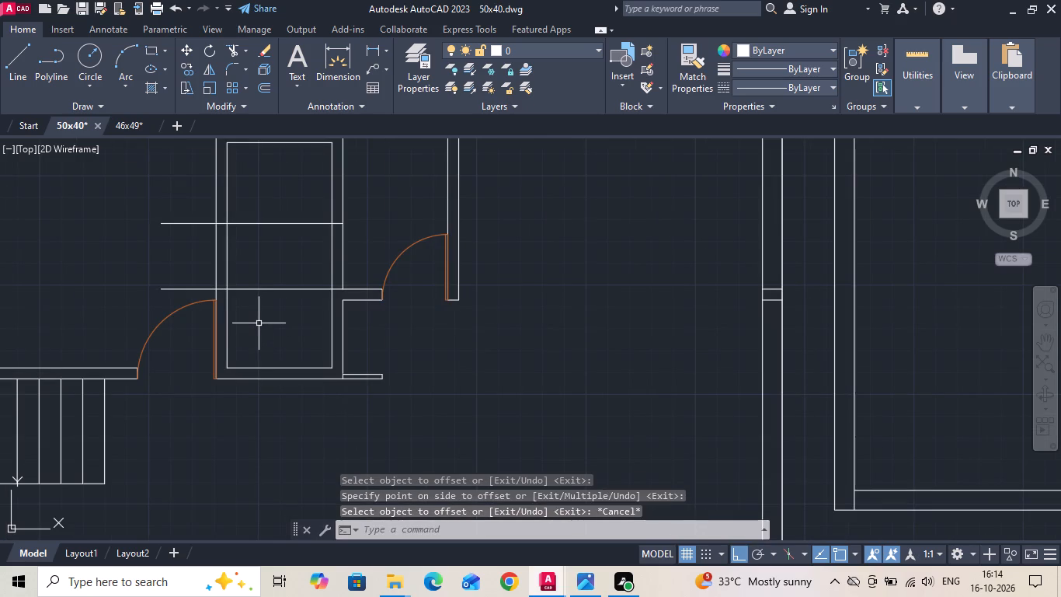
# Trim the inner toilet's bedroom-side wall between the two horizontal lines into a door opening and remove the leftover line pieces.
pyautogui.press('t')
pyautogui.press('r')
pyautogui.press('space')
pyautogui.press('space')
pyautogui.click(199, 295)
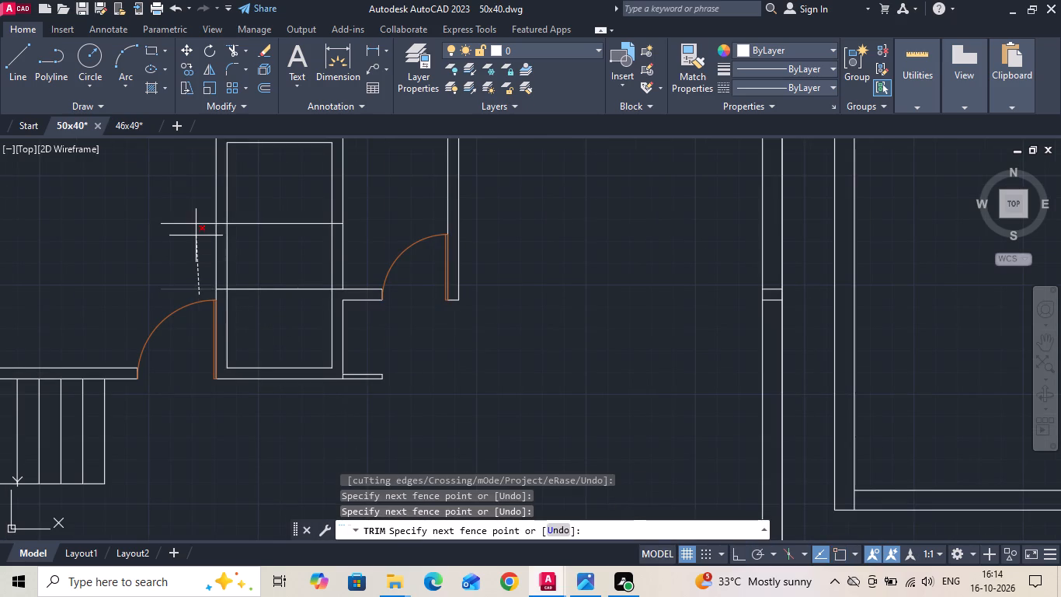
pyautogui.click(196, 219)
pyautogui.moveTo(214, 269); pyautogui.dragTo(259, 248)
pyautogui.moveTo(270, 214); pyautogui.dragTo(271, 334)
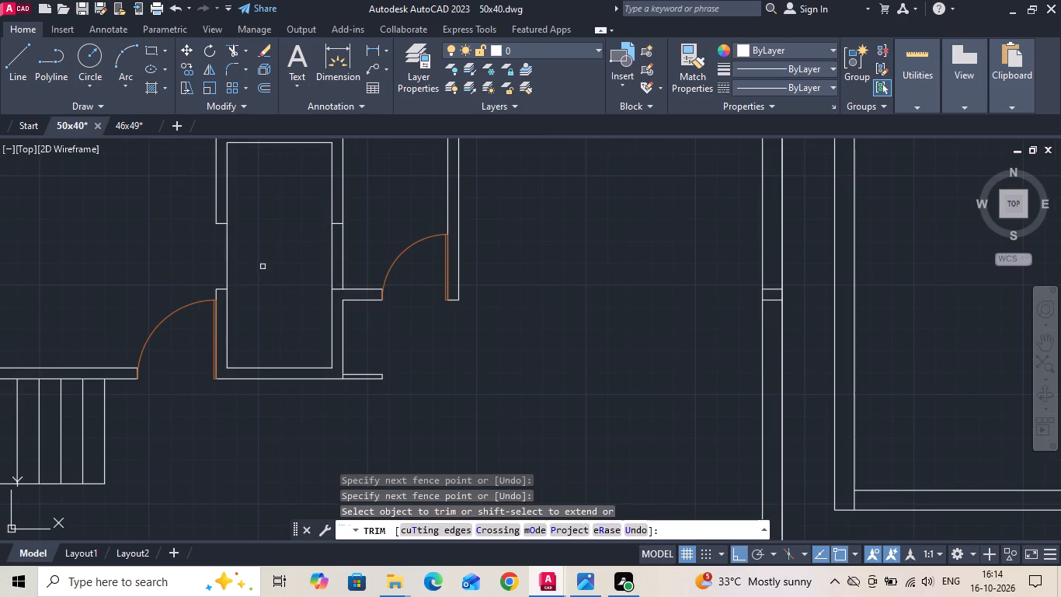
pyautogui.moveTo(257, 267); pyautogui.dragTo(211, 273)
pyautogui.click(337, 222)
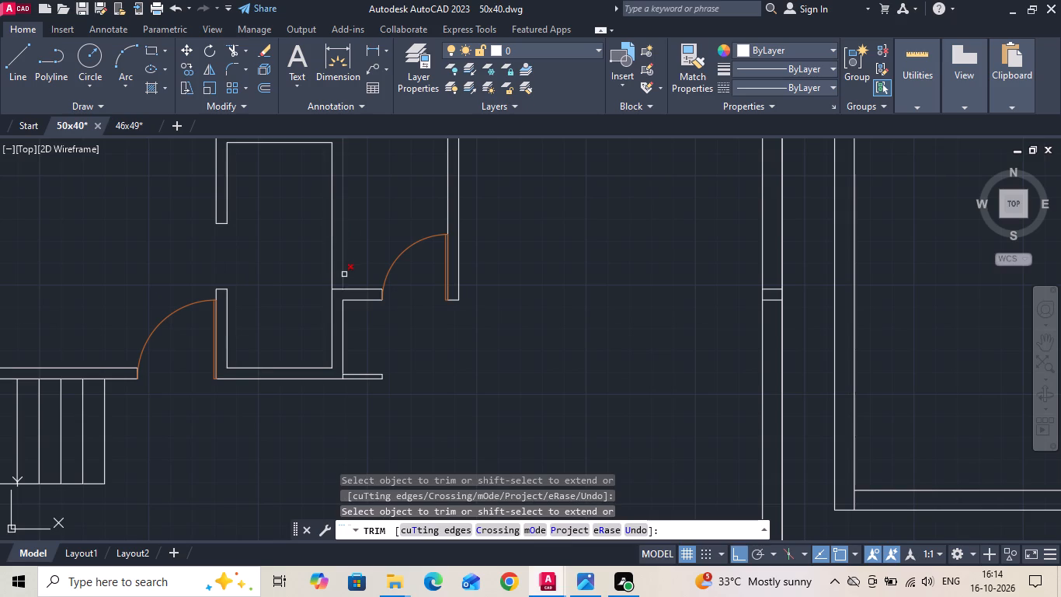
pyautogui.click(338, 288)
pyautogui.press('Escape')
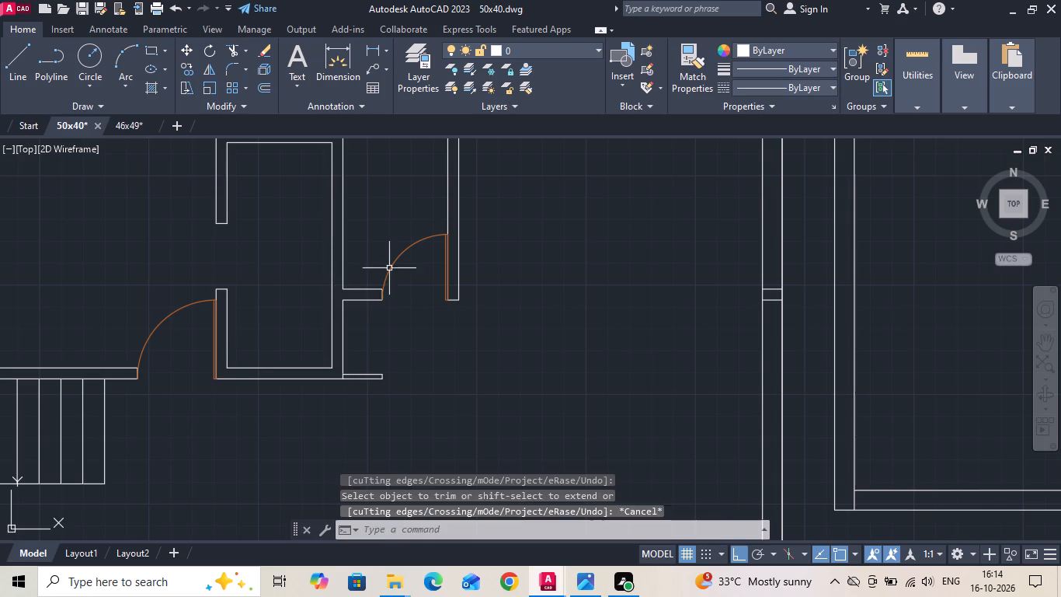
# Copy the second toilet's door horizontally into the inner toilet.
pyautogui.click(393, 267)
pyautogui.rightClick(392, 261)
pyautogui.click(424, 301)
pyautogui.moveTo(422, 304); pyautogui.dragTo(390, 311)
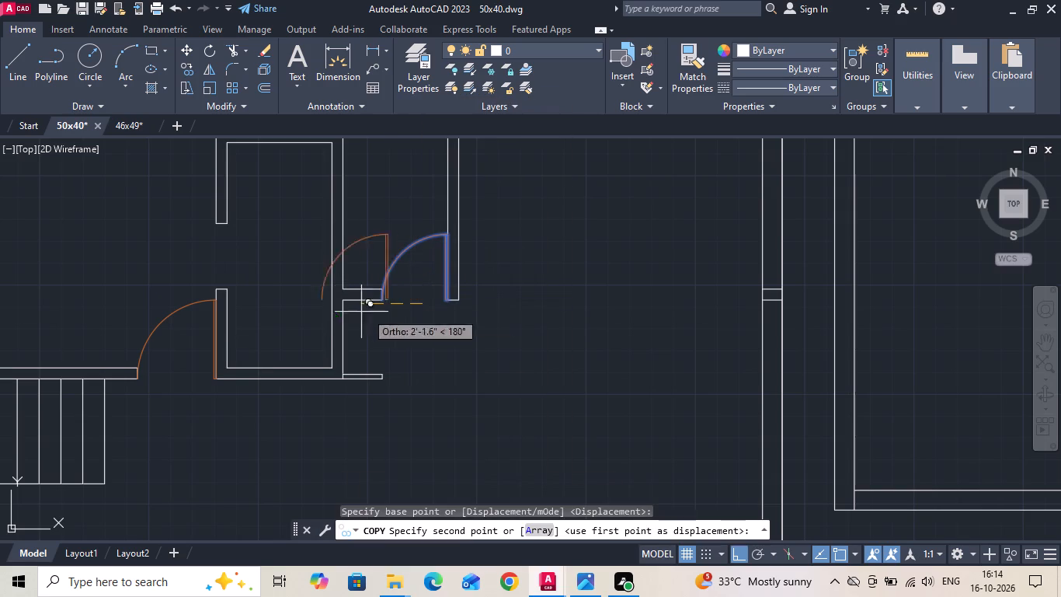
pyautogui.click(293, 312)
pyautogui.press('Escape')
# Rotate the copied door inside the inner toilet by 270 degrees.
pyautogui.moveTo(287, 312); pyautogui.dragTo(269, 294)
pyautogui.click(243, 245)
pyautogui.rightClick(243, 244)
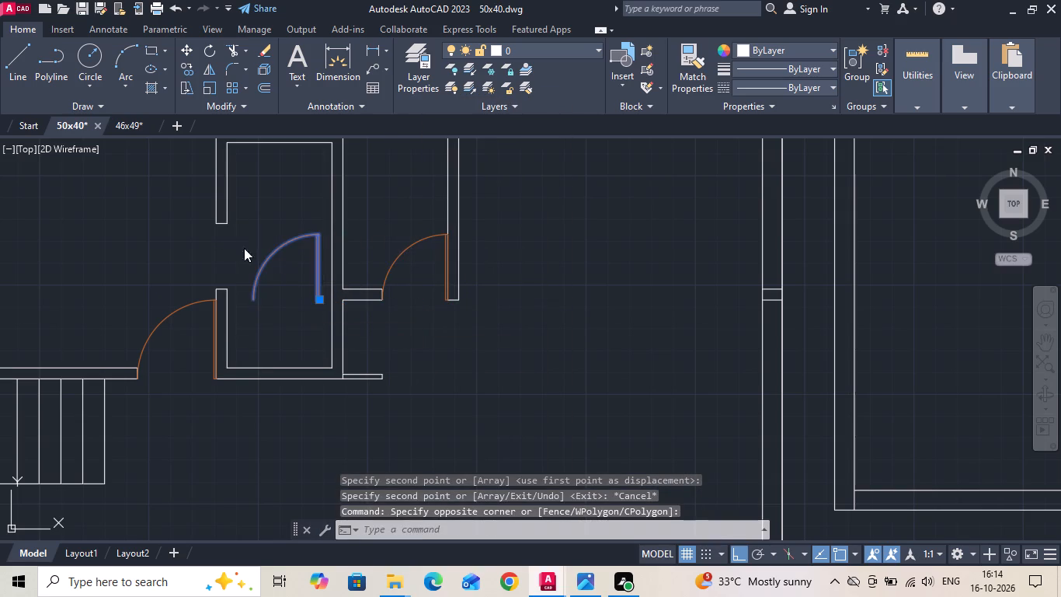
pyautogui.click(278, 335)
pyautogui.click(279, 263)
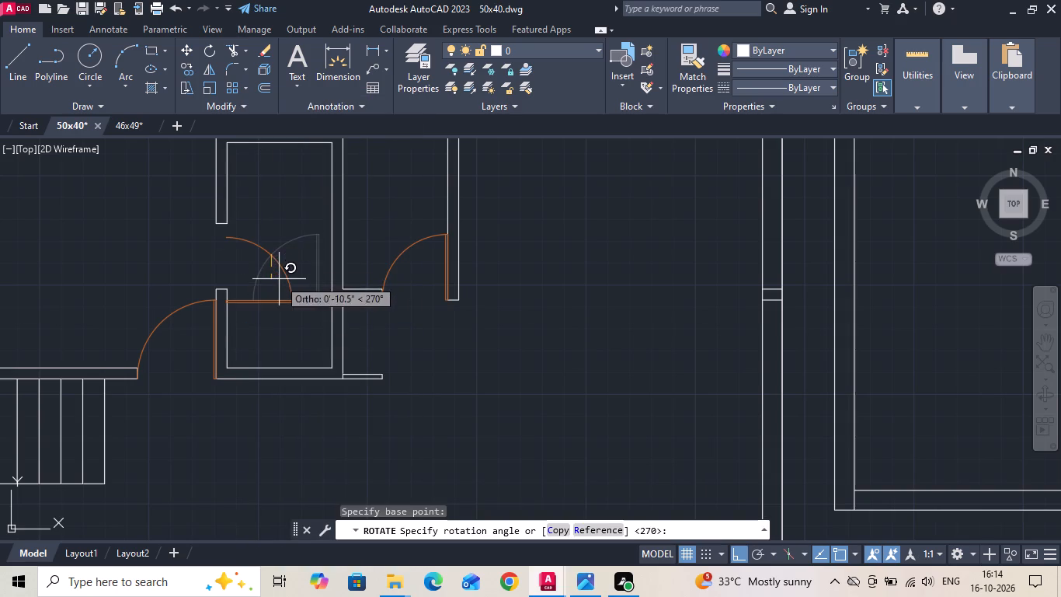
pyautogui.click(278, 285)
# Move the rotated door into the new opening, aligning its arc end with the outer corner of the upper jamb.
pyautogui.moveTo(275, 284); pyautogui.dragTo(262, 262)
pyautogui.click(250, 228)
pyautogui.rightClick(250, 228)
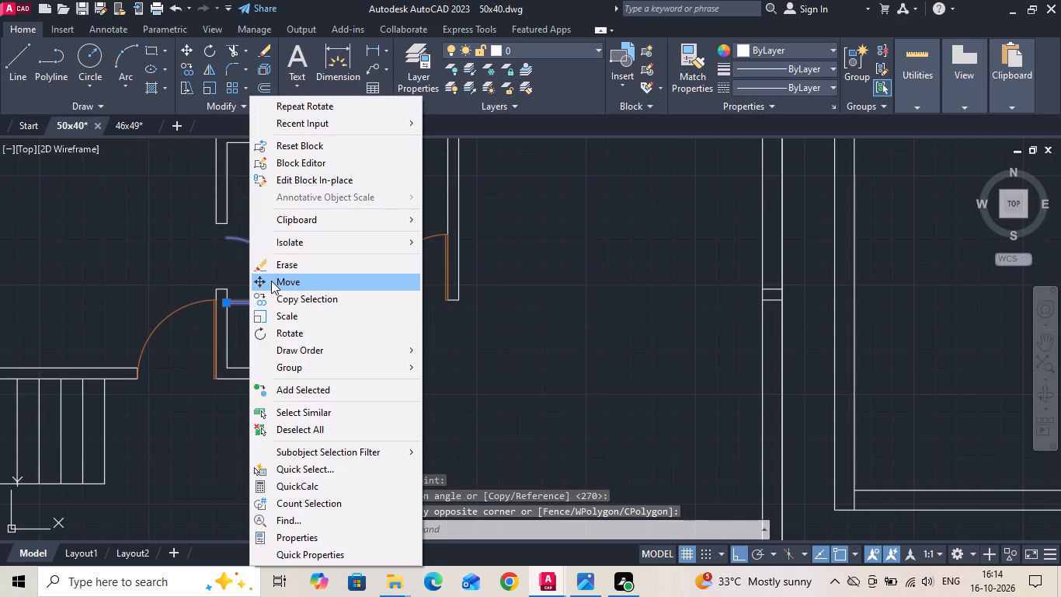
pyautogui.click(271, 281)
pyautogui.click(225, 239)
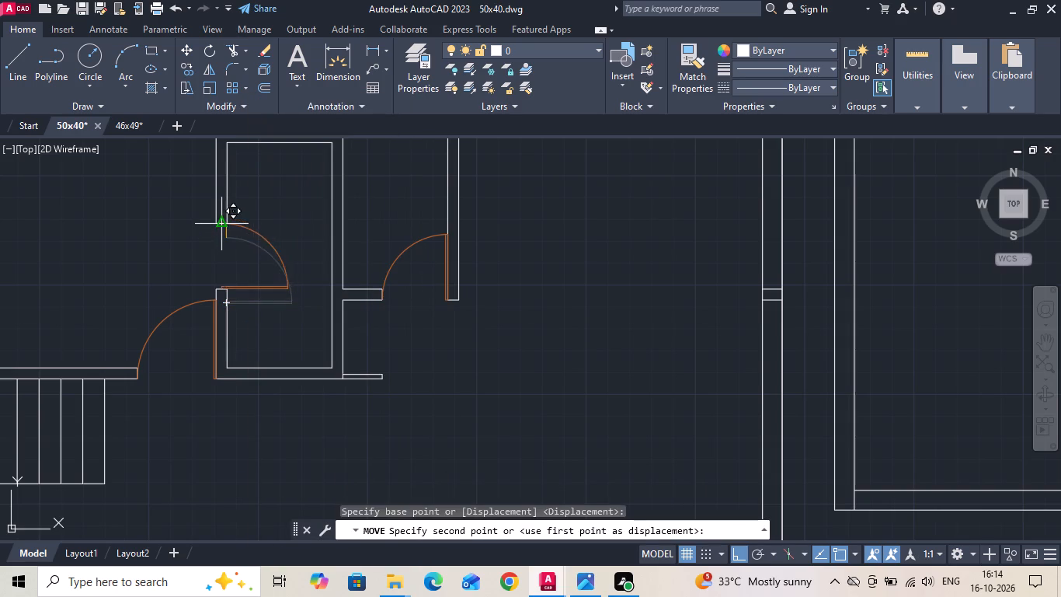
pyautogui.click(214, 222)
# Copy the blue three-panel sliding window beside the 46x49 plan's kitchen into both side walls of the small shaft above the inner toilet.
pyautogui.scroll(-2, 298, 292)
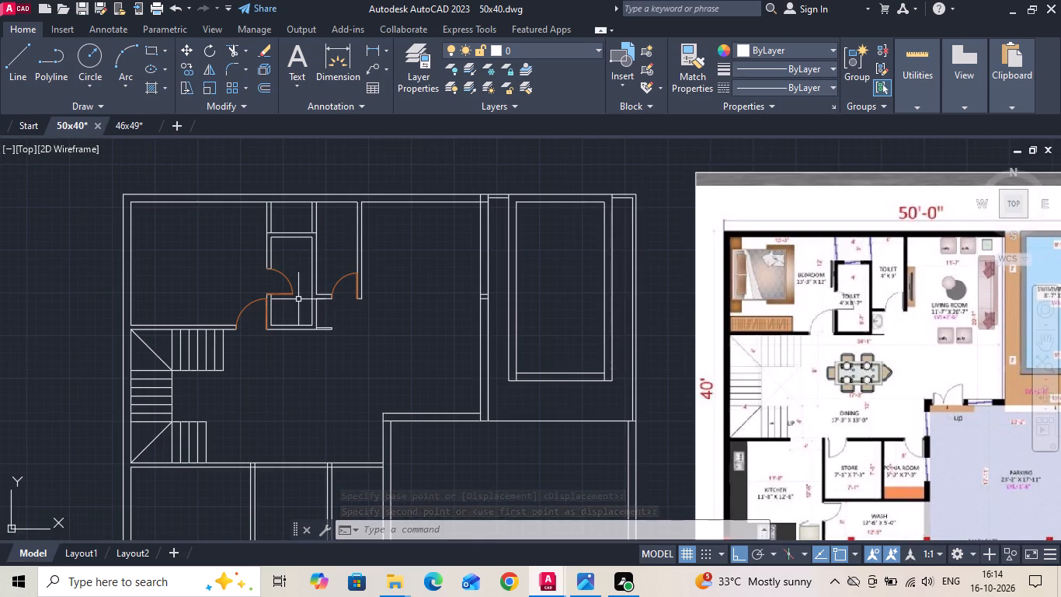
pyautogui.scroll(-2, 336, 345)
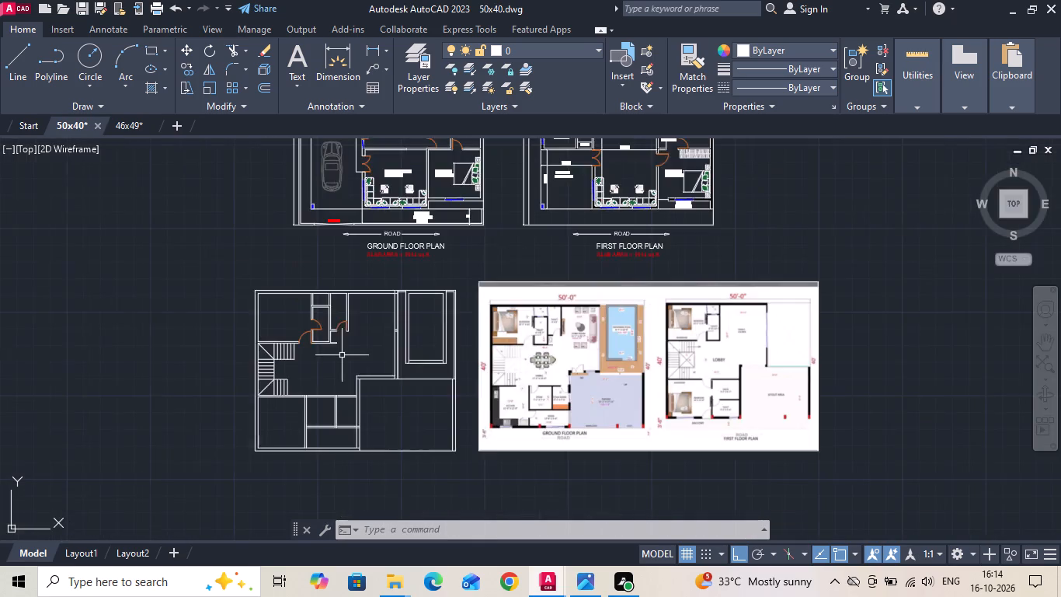
pyautogui.scroll(-2, 348, 363)
pyautogui.scroll(2, 407, 214)
pyautogui.scroll(2, 361, 305)
pyautogui.scroll(4, 297, 252)
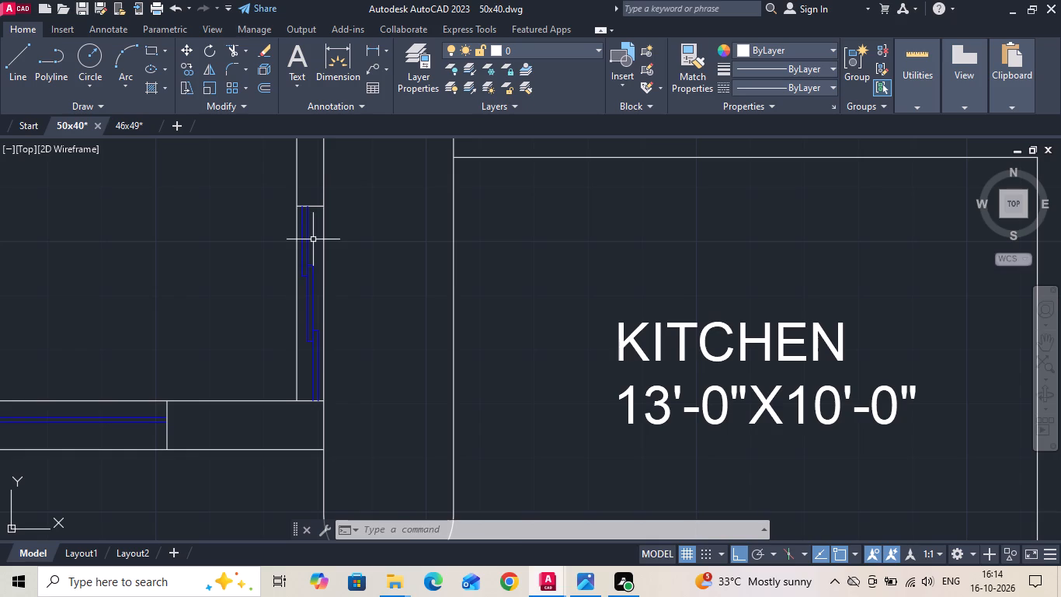
pyautogui.moveTo(314, 240); pyautogui.dragTo(312, 257)
pyautogui.scroll(2, 300, 340)
pyautogui.click(295, 375)
pyautogui.click(346, 354)
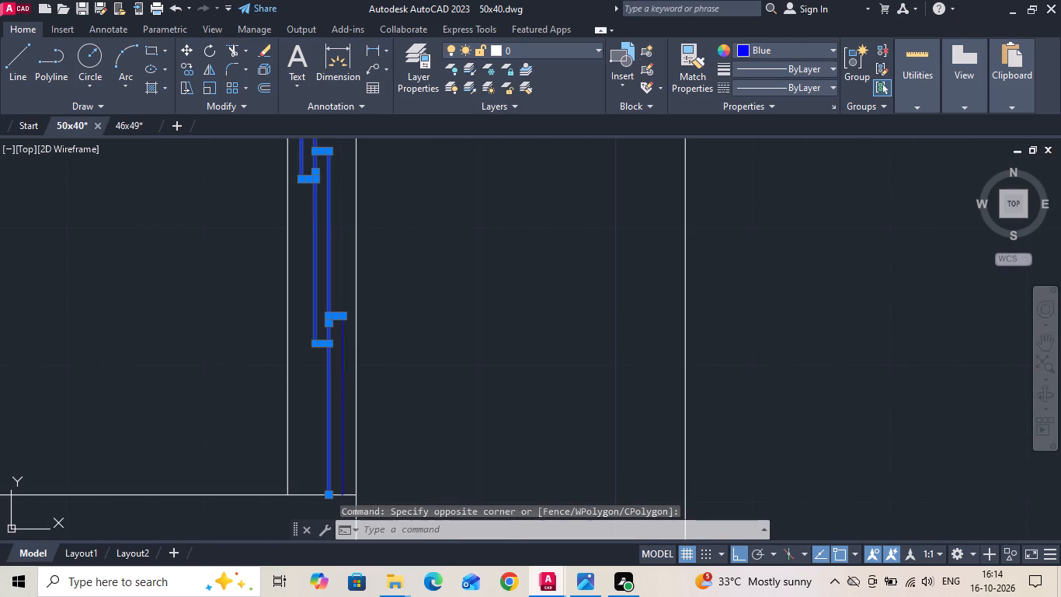
pyautogui.click(329, 372)
pyautogui.scroll(-1, 318, 433)
pyautogui.scroll(2, 321, 206)
pyautogui.moveTo(337, 279); pyautogui.dragTo(325, 335)
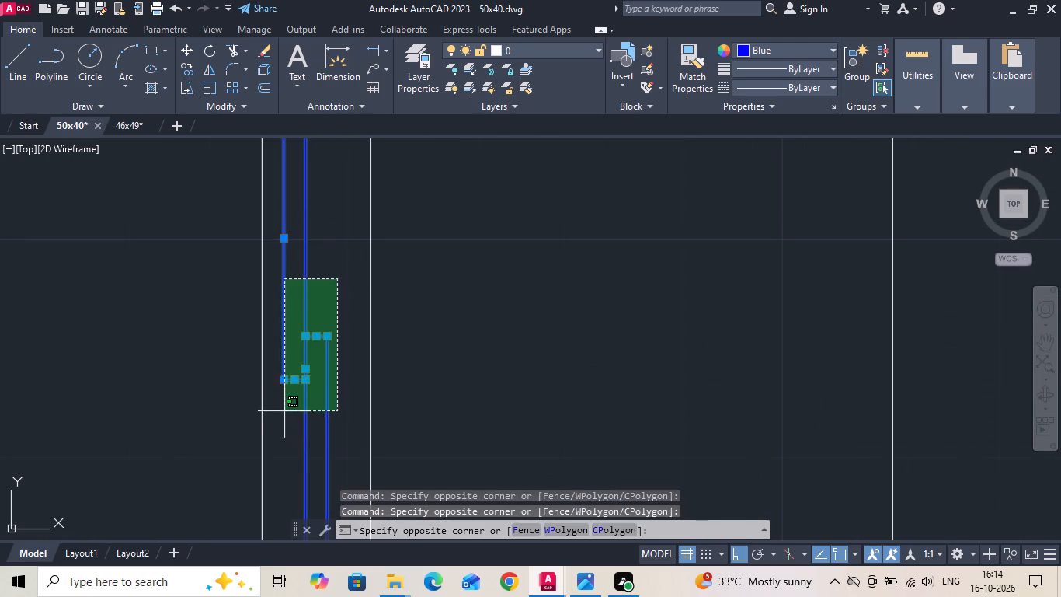
pyautogui.click(274, 427)
pyautogui.moveTo(276, 424); pyautogui.dragTo(290, 271, button='middle')
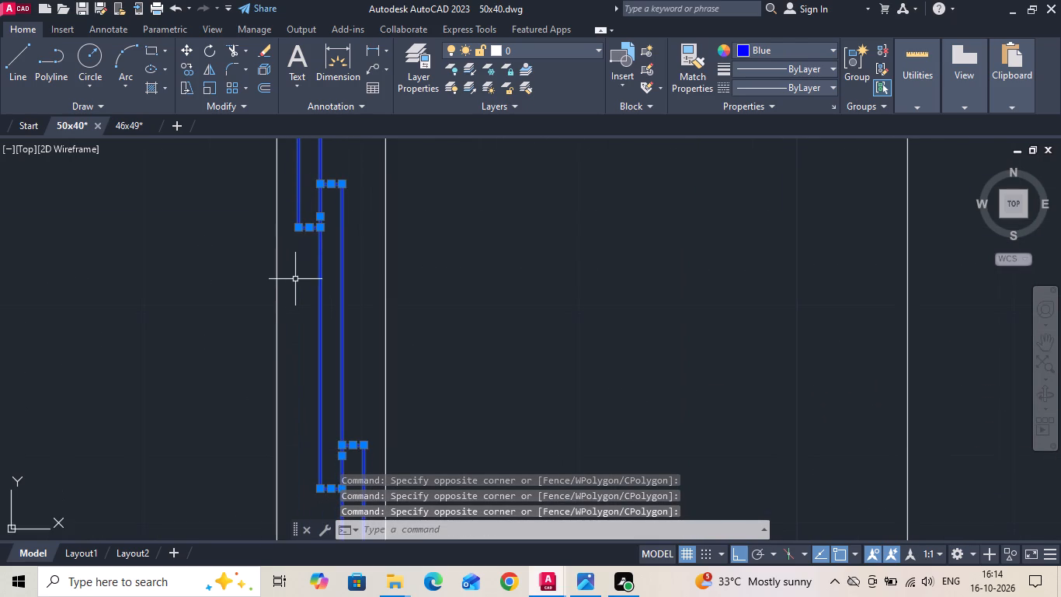
pyautogui.scroll(-1, 298, 311)
pyautogui.scroll(-1, 322, 409)
pyautogui.rightClick(272, 219)
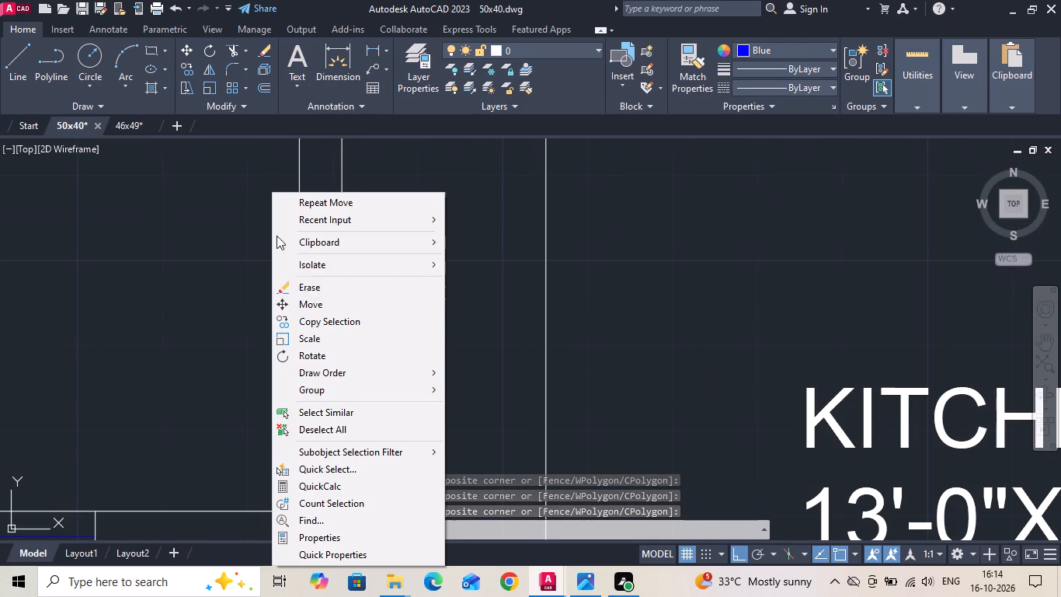
pyautogui.click(311, 315)
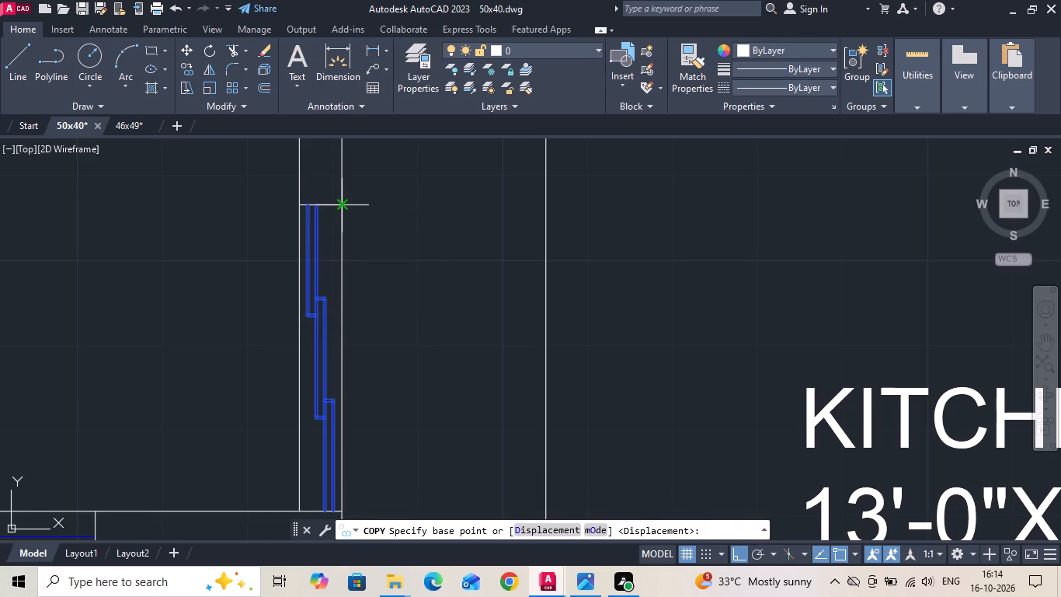
pyautogui.click(339, 201)
pyautogui.scroll(-9, 359, 259)
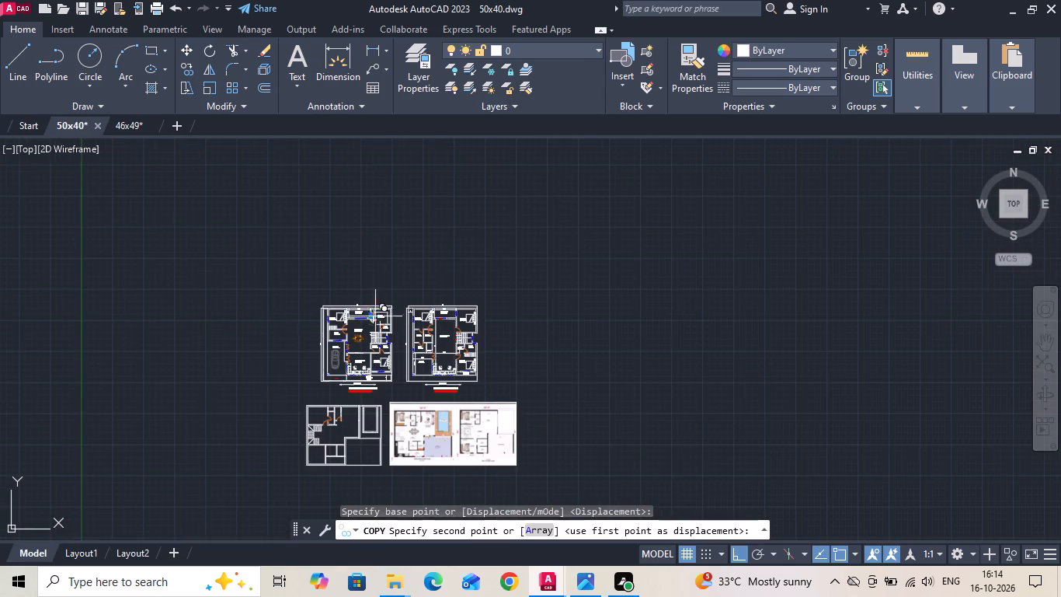
pyautogui.moveTo(341, 386); pyautogui.dragTo(336, 323, button='middle')
pyautogui.scroll(3, 340, 330)
pyautogui.scroll(3, 270, 382)
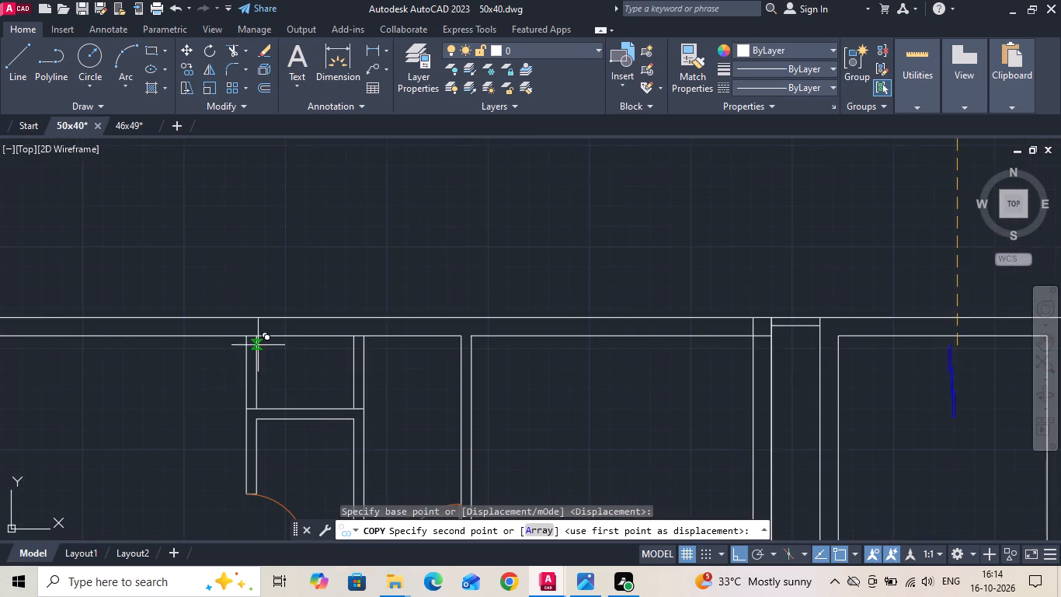
pyautogui.scroll(3, 258, 344)
pyautogui.click(253, 313)
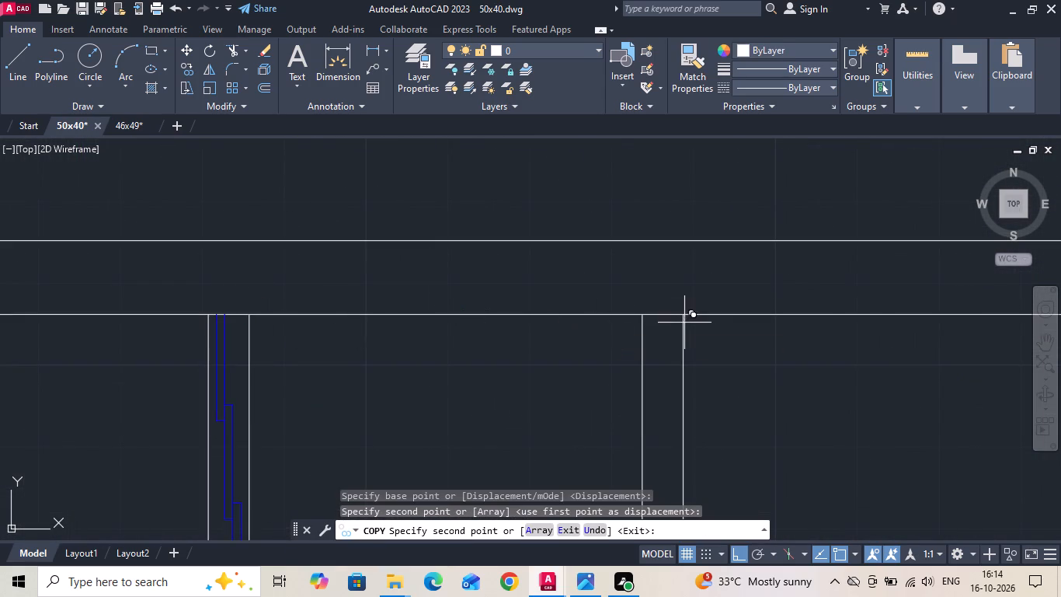
pyautogui.click(679, 316)
pyautogui.press('Escape')
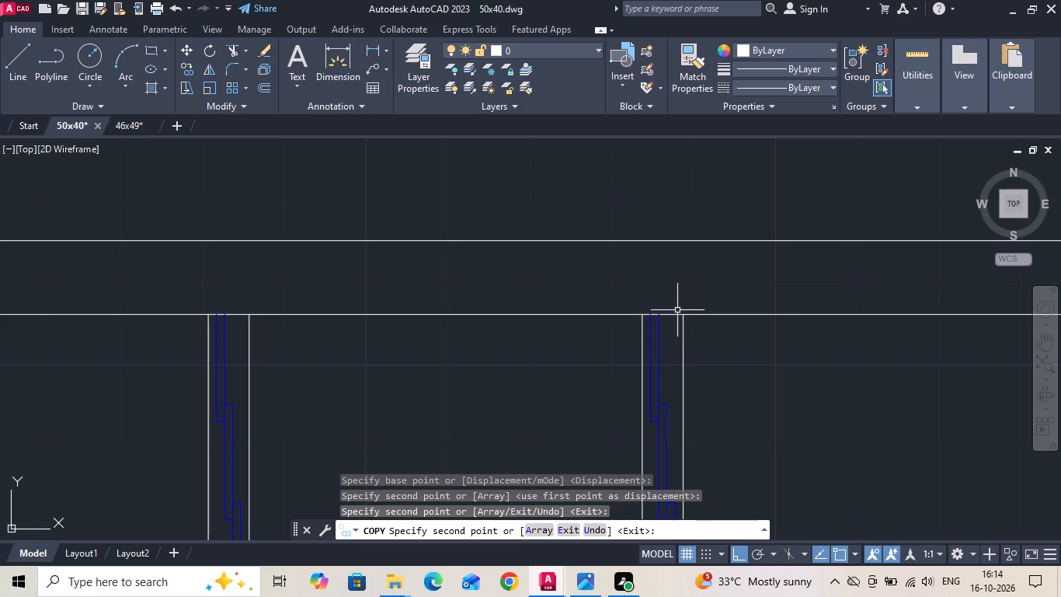
# Copy a short horizontal sliding window with its end line from the 46x49 plans to the inner toilet's top wall, at its inner right corner.
pyautogui.scroll(-2, 576, 356)
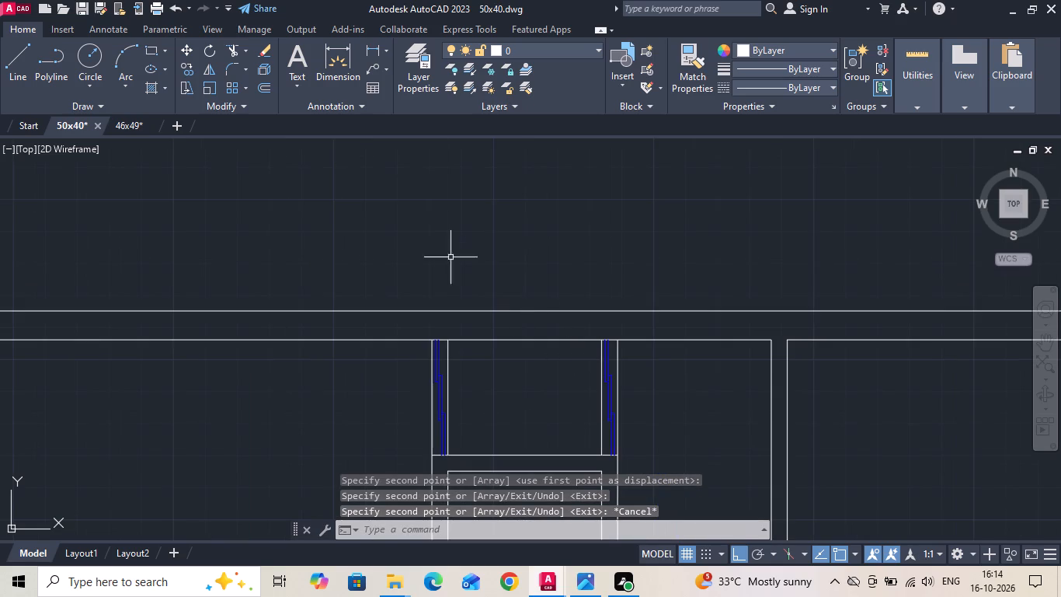
pyautogui.scroll(-4, 381, 232)
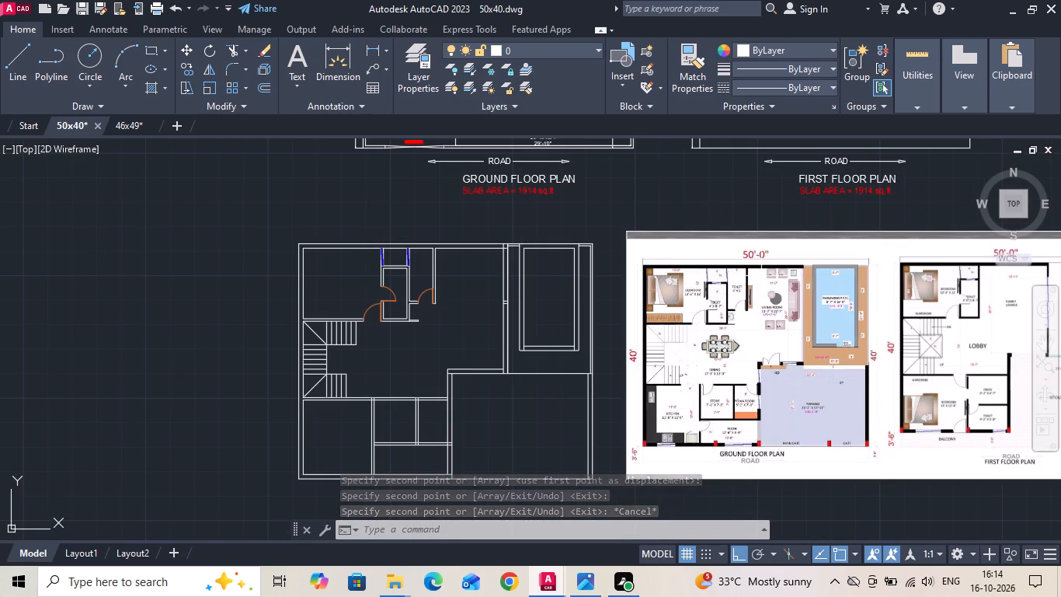
pyautogui.scroll(-1, 534, 336)
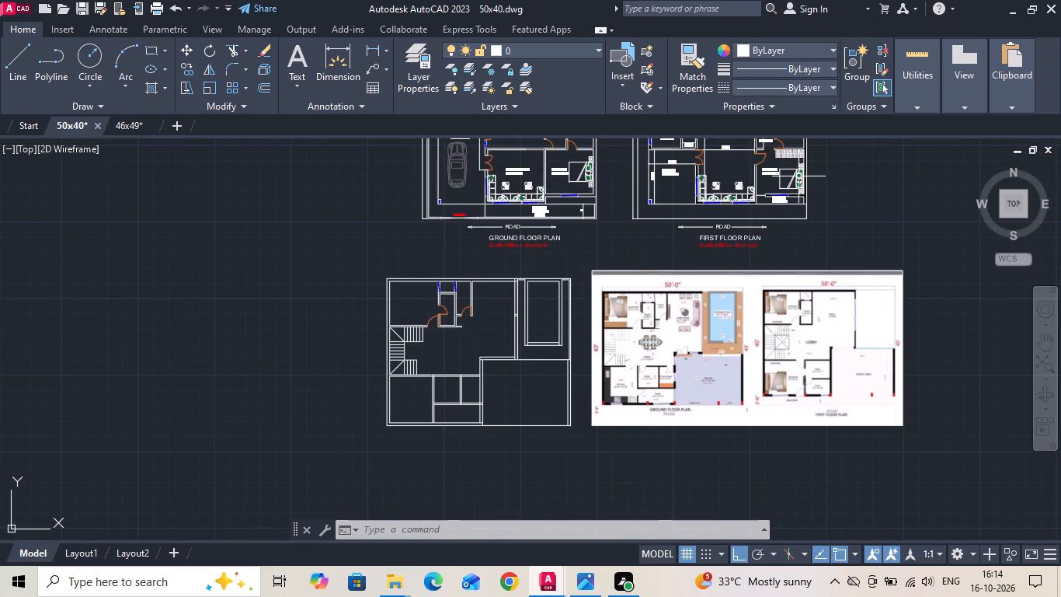
pyautogui.scroll(1, 798, 176)
pyautogui.moveTo(783, 226); pyautogui.dragTo(767, 431, button='middle')
pyautogui.scroll(3, 426, 304)
pyautogui.scroll(5, 503, 296)
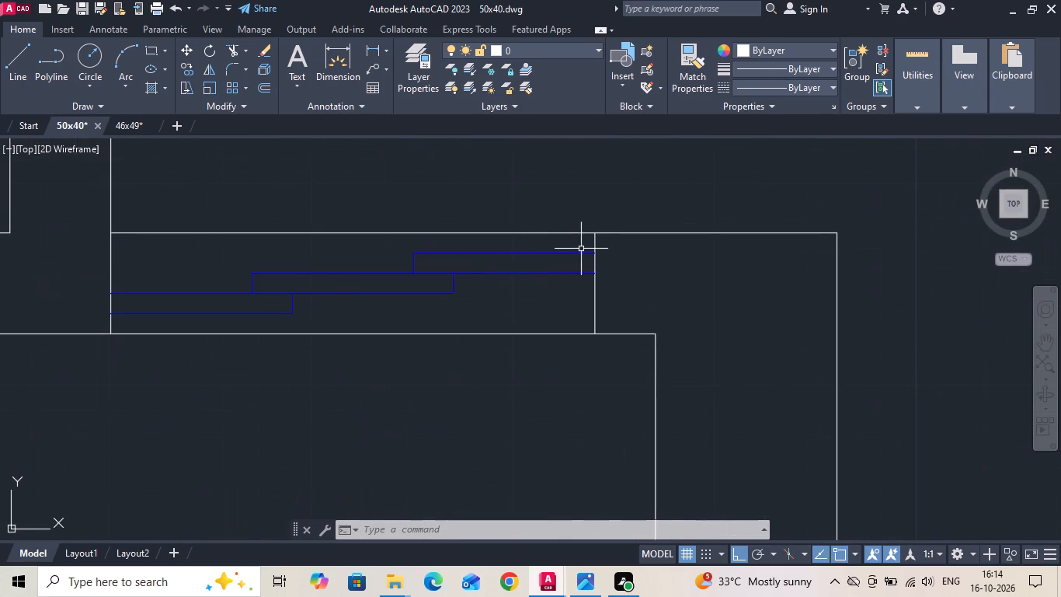
pyautogui.click(611, 248)
pyautogui.click(194, 319)
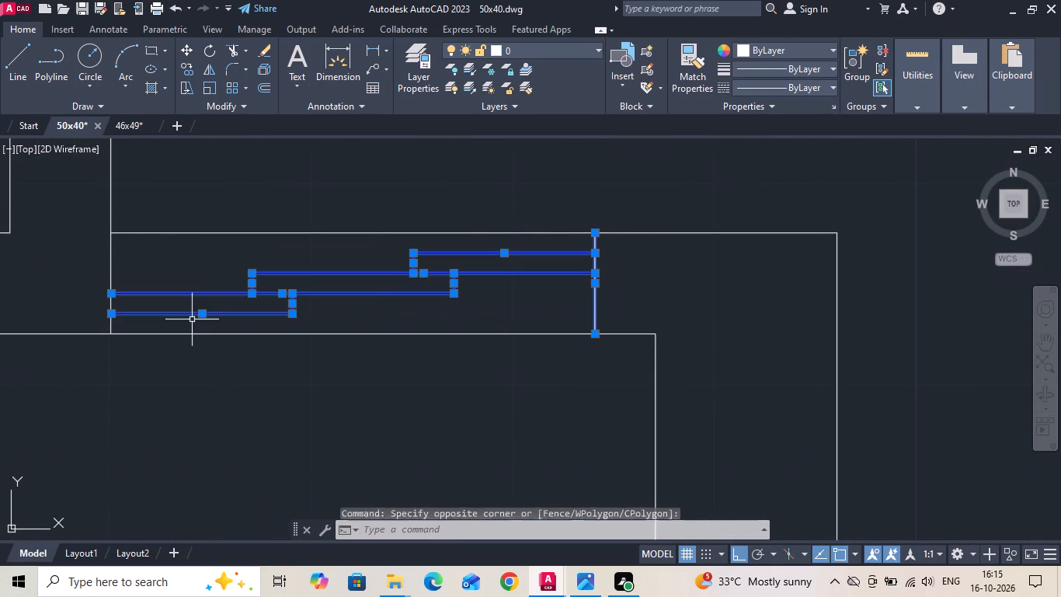
pyautogui.rightClick(192, 320)
pyautogui.click(235, 321)
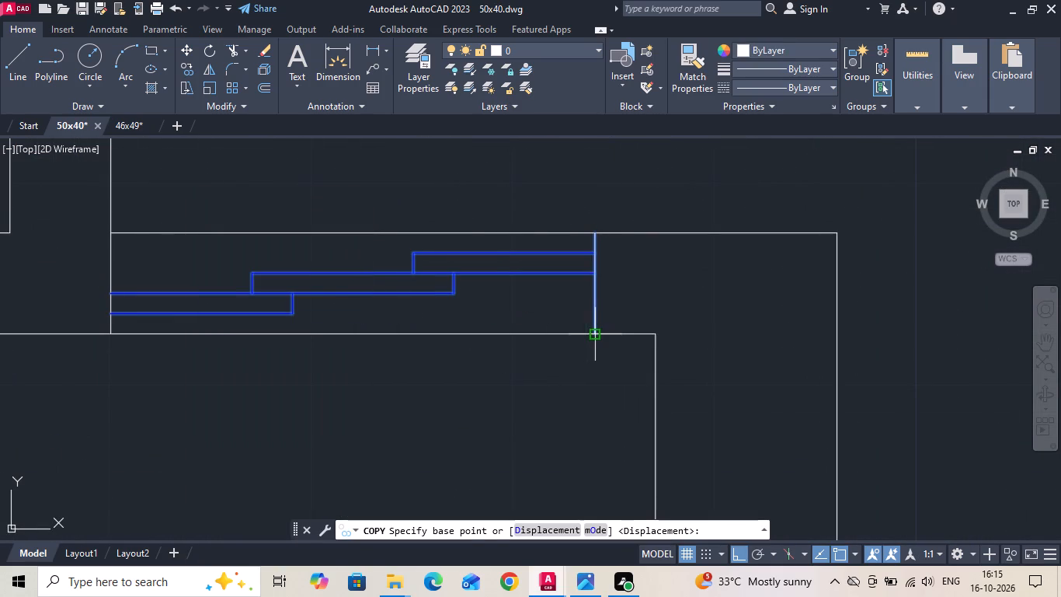
pyautogui.click(597, 330)
pyautogui.scroll(-11, 544, 256)
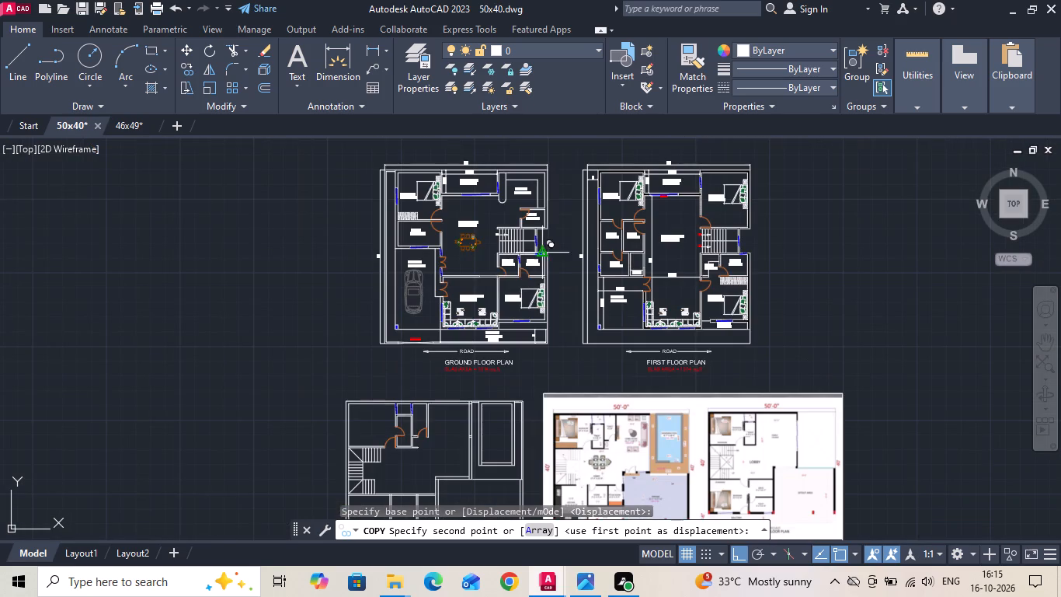
pyautogui.scroll(6, 413, 413)
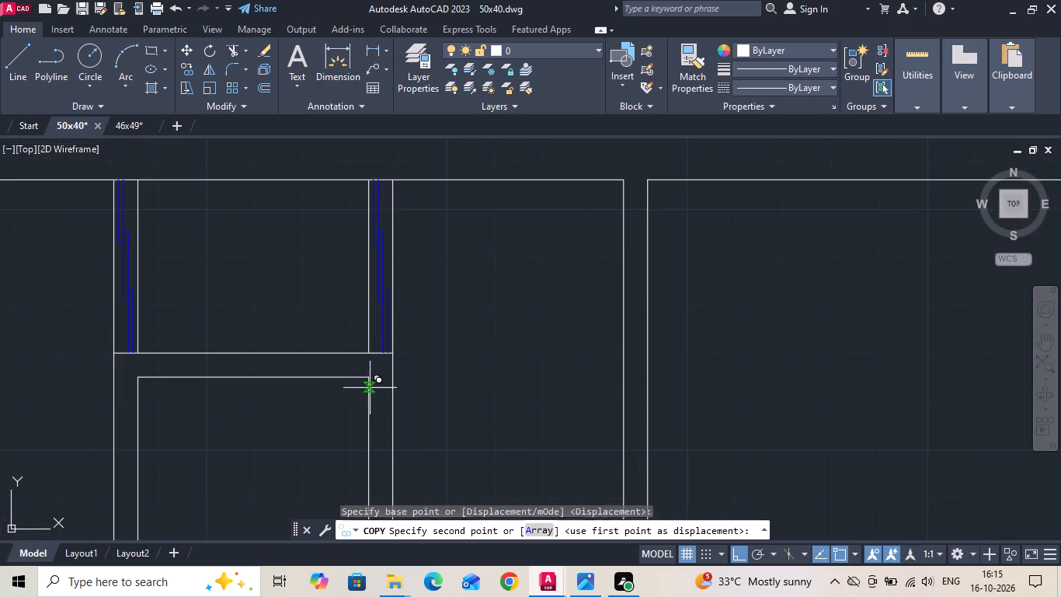
pyautogui.click(373, 374)
pyautogui.press('Escape')
# Draw a vertical line across the wall at the copied window's left end and offset it 12 inches towards the window's middle.
pyautogui.press('l')
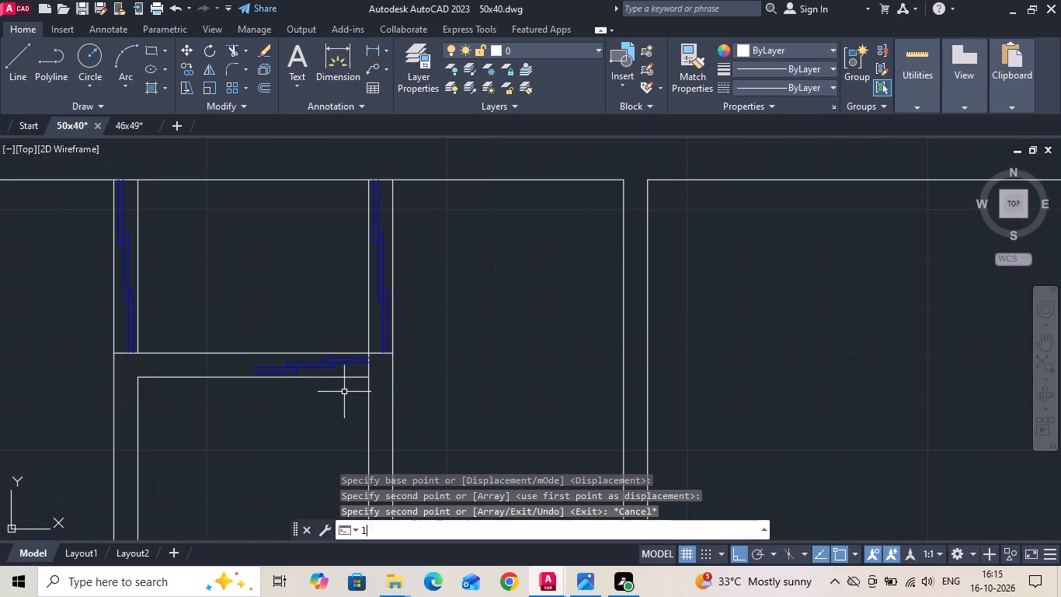
pyautogui.press('space')
pyautogui.moveTo(254, 382); pyautogui.dragTo(256, 374)
pyautogui.click(261, 321)
pyautogui.press('Escape')
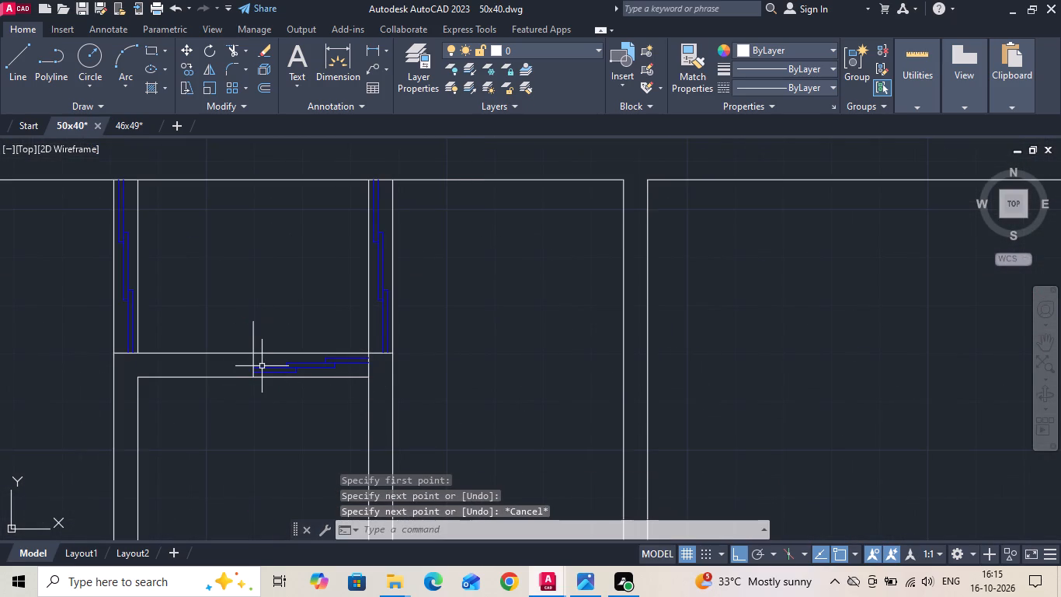
pyautogui.write('o 12')
pyautogui.press('space')
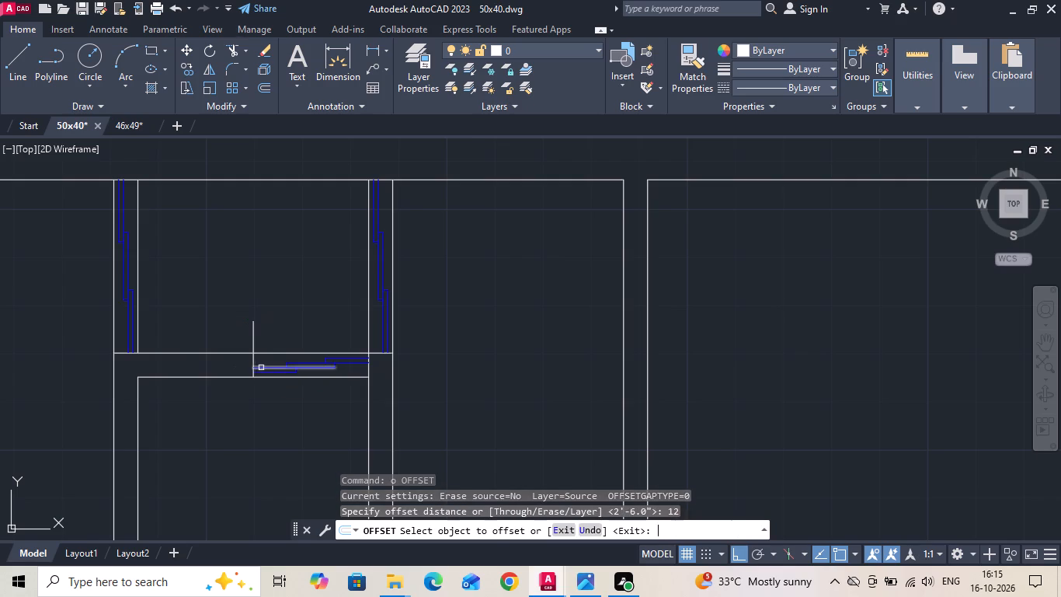
pyautogui.scroll(1, 259, 368)
pyautogui.click(249, 326)
pyautogui.click(308, 300)
pyautogui.press('Escape')
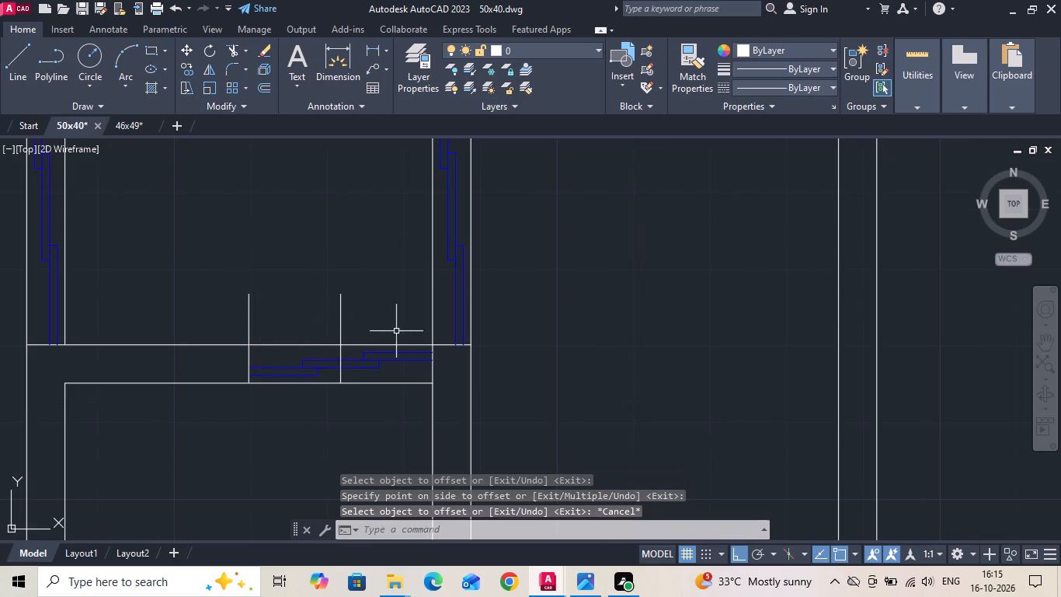
# Move the horizontal window with both end lines leftwards along the wall so its upper right corner meets the offset line.
pyautogui.scroll(2, 432, 367)
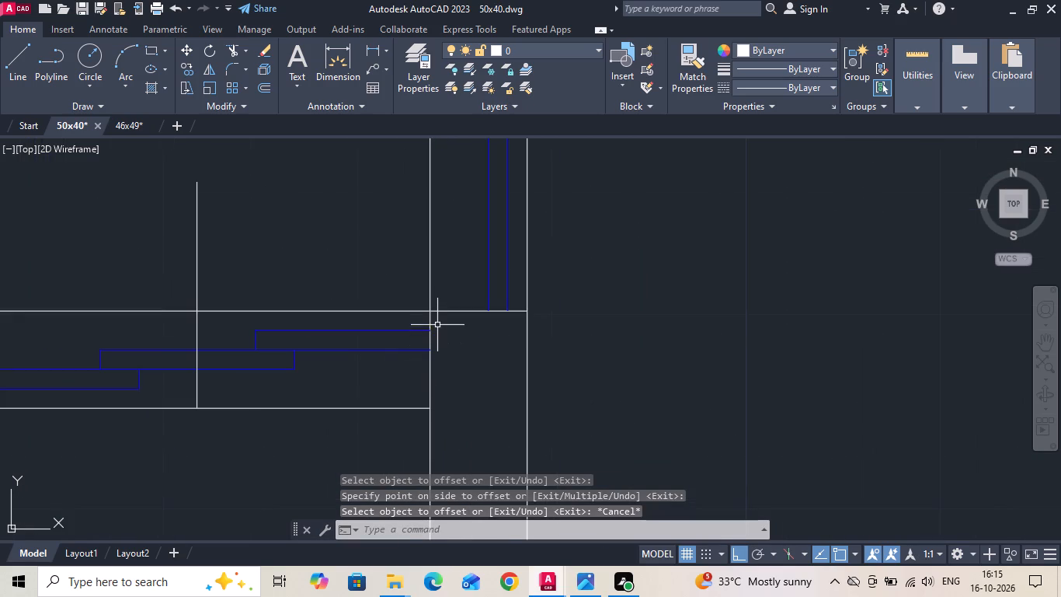
pyautogui.moveTo(438, 322); pyautogui.dragTo(431, 329)
pyautogui.click(243, 392)
pyautogui.moveTo(173, 343); pyautogui.dragTo(286, 312, button='middle')
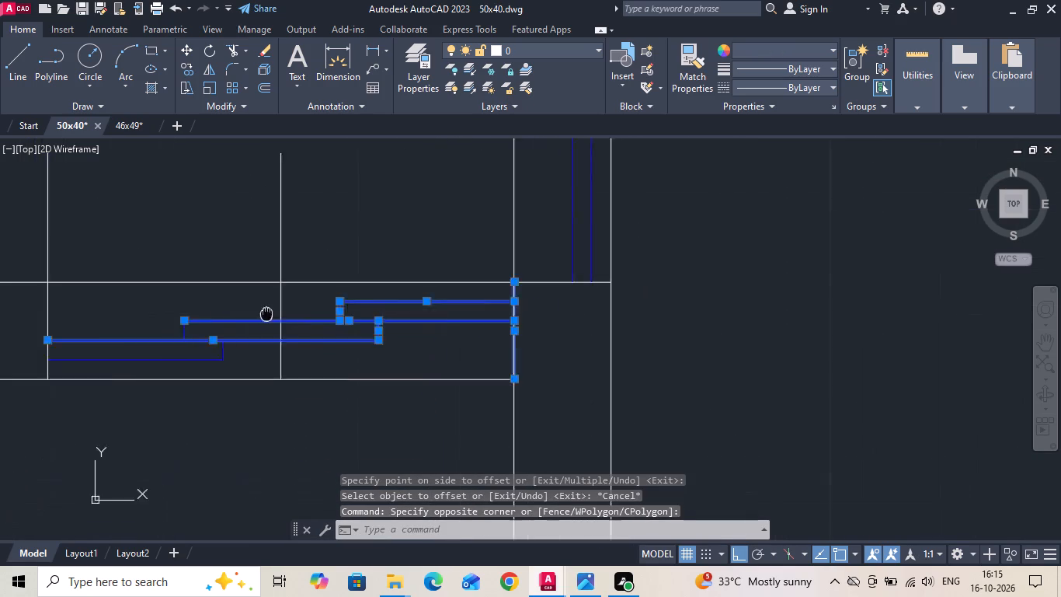
pyautogui.moveTo(286, 312); pyautogui.dragTo(435, 310, button='middle')
pyautogui.moveTo(420, 297); pyautogui.dragTo(405, 327)
pyautogui.click(235, 370)
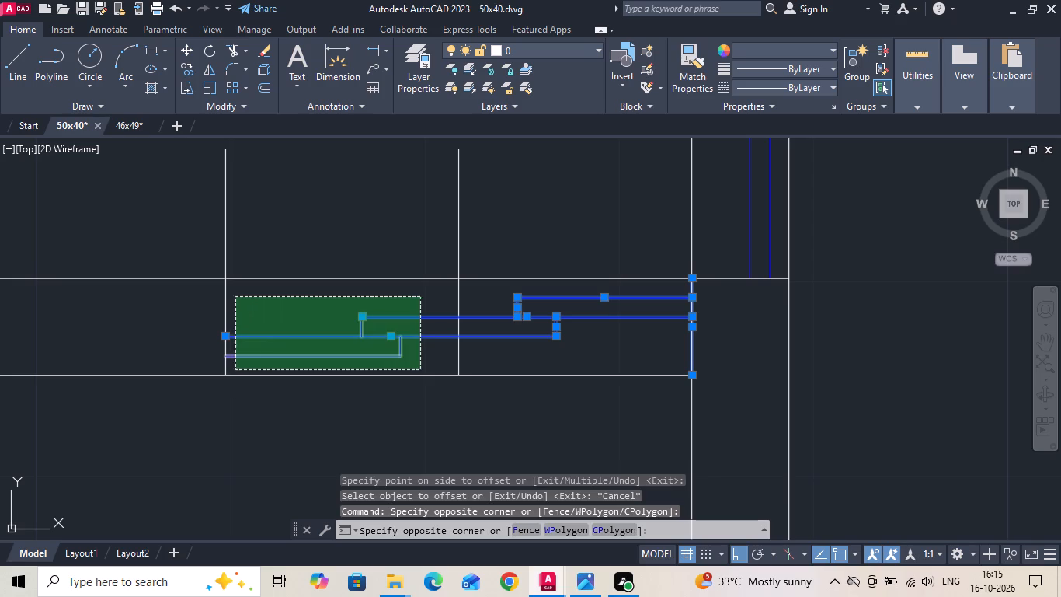
pyautogui.click(231, 370)
pyautogui.click(208, 370)
pyautogui.rightClick(180, 338)
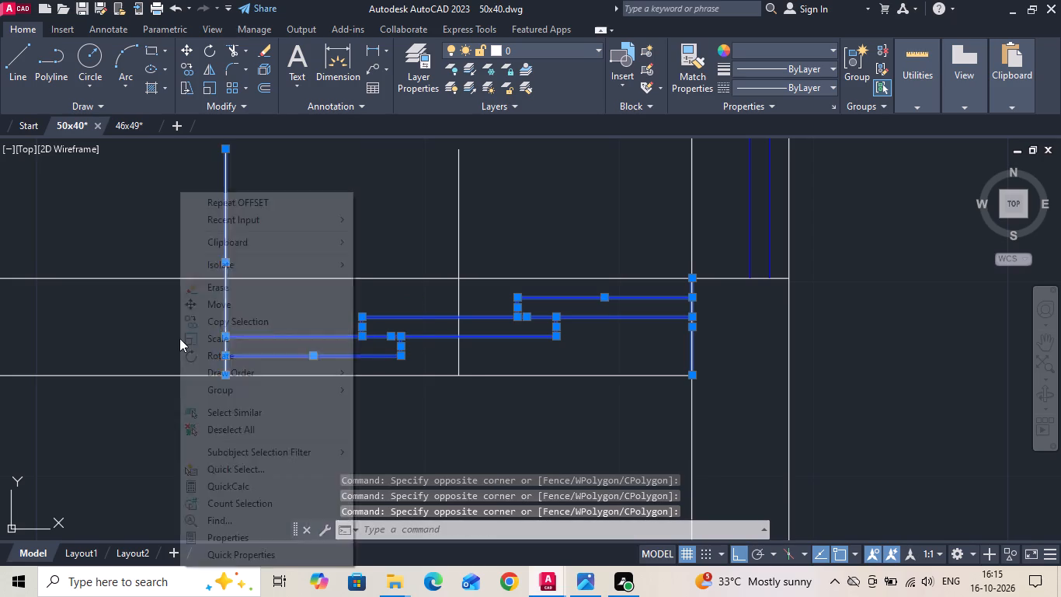
pyautogui.click(229, 311)
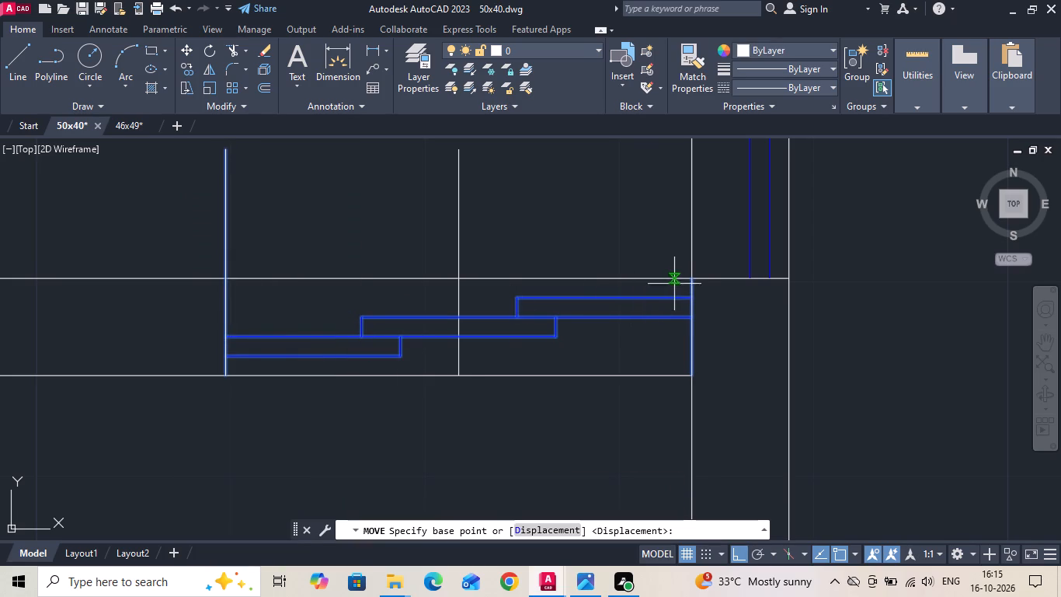
pyautogui.click(691, 278)
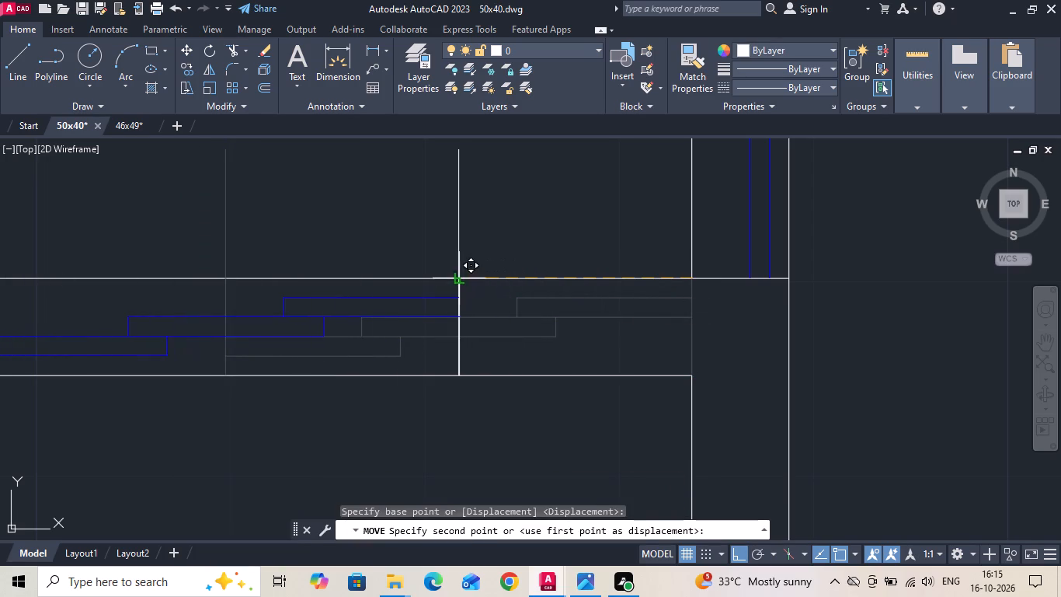
pyautogui.click(461, 281)
# Delete the two long vertical construction lines at the ends of the horizontal window.
pyautogui.scroll(-3, 515, 323)
pyautogui.scroll(1, 468, 345)
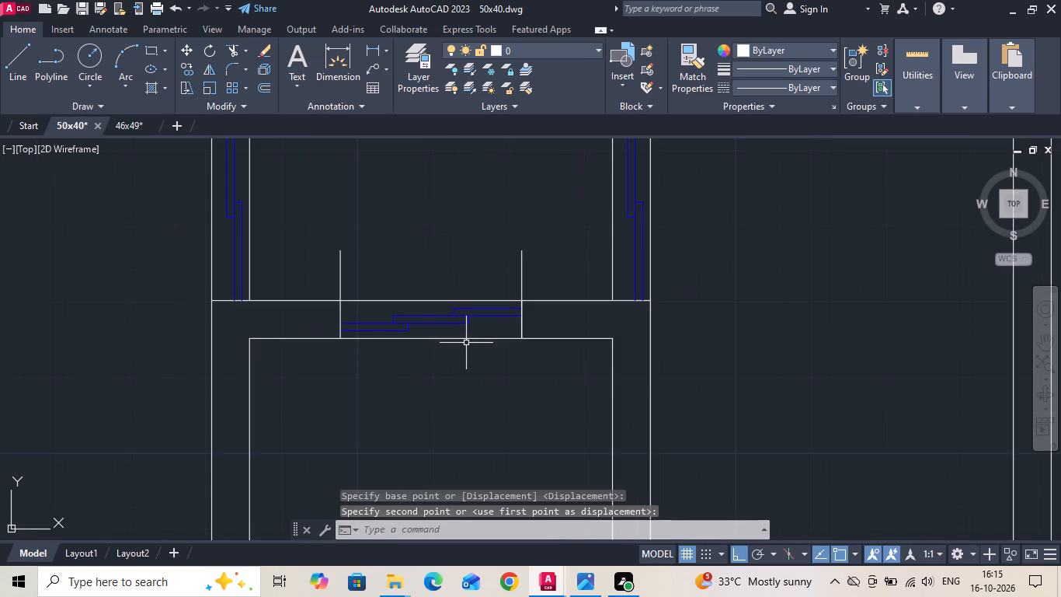
pyautogui.click(522, 278)
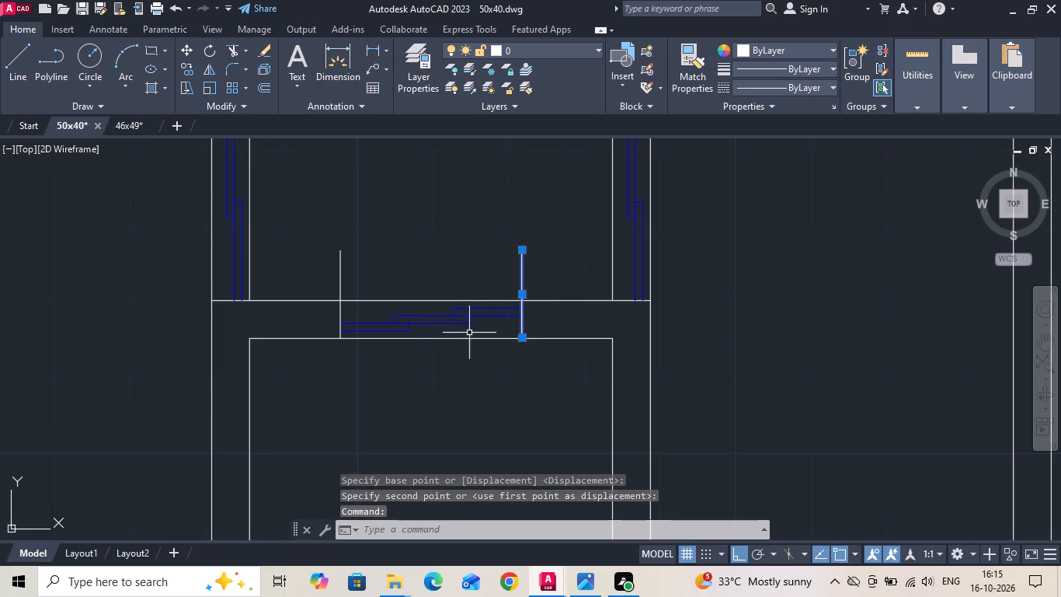
pyautogui.press('Delete')
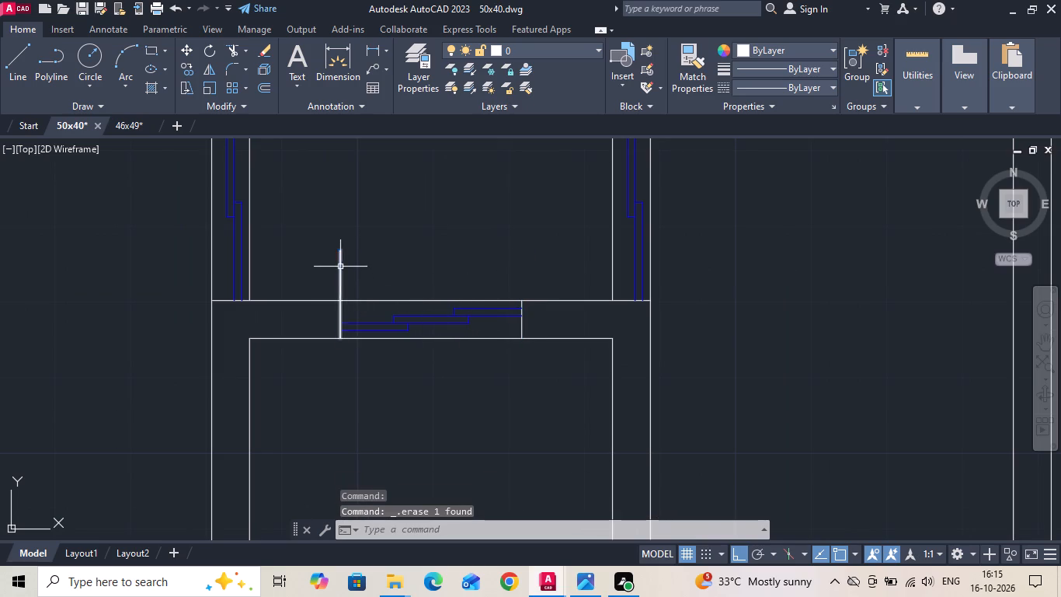
pyautogui.click(340, 267)
pyautogui.press('Delete')
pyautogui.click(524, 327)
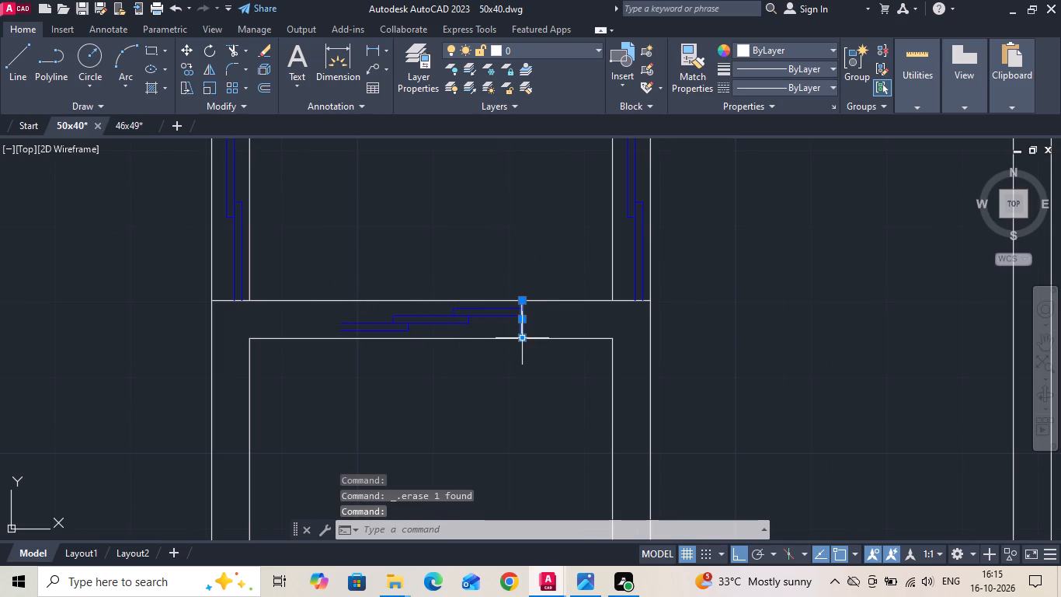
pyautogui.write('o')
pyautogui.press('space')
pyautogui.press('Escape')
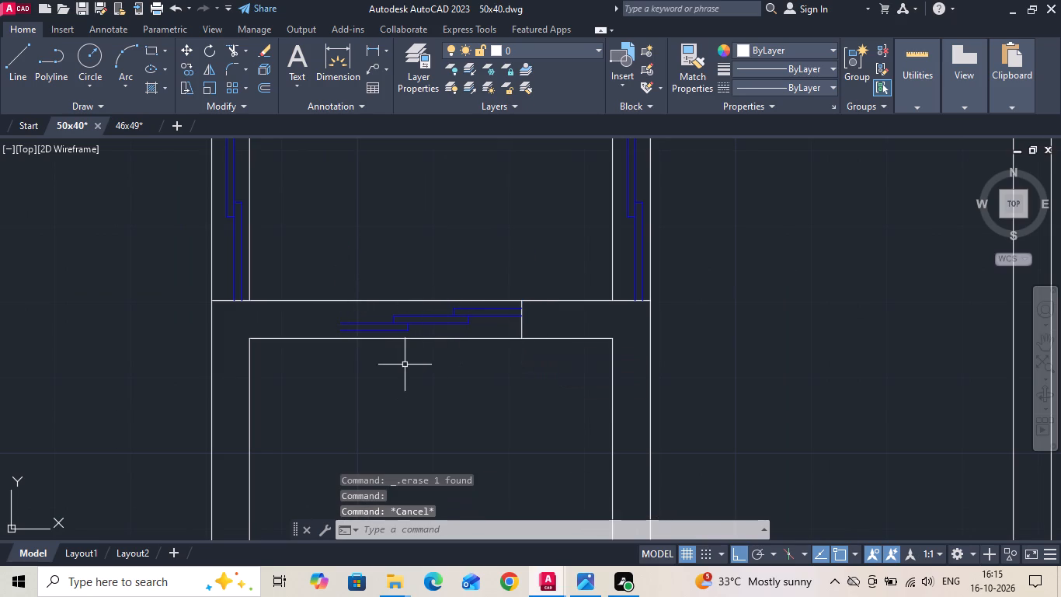
# Copy the horizontal window's end line 24 inches left to the window's other end, and save the drawing.
pyautogui.click(522, 331)
pyautogui.rightClick(501, 277)
pyautogui.click(545, 305)
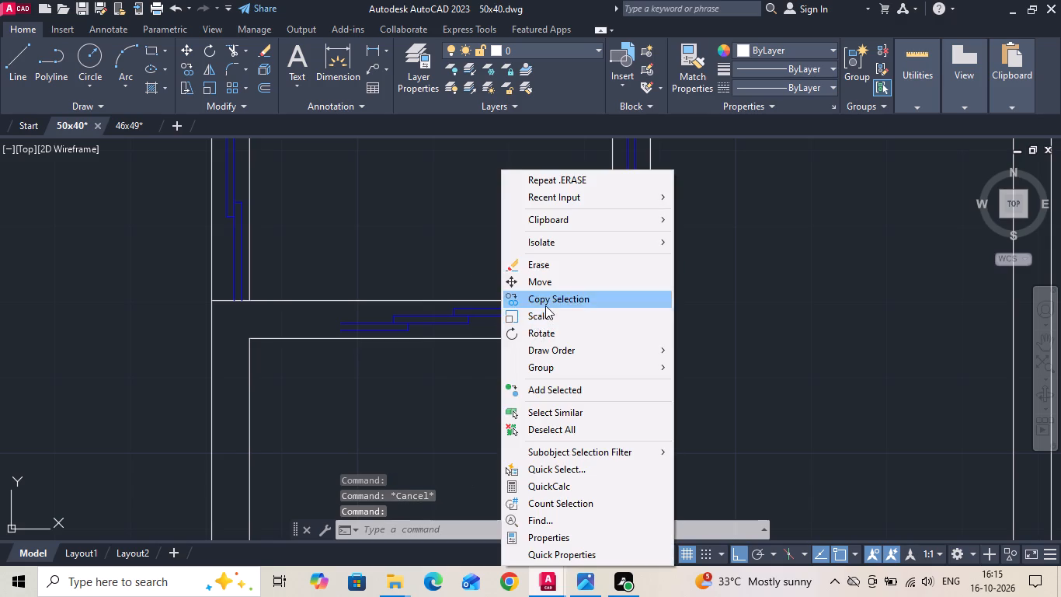
pyautogui.moveTo(532, 396); pyautogui.dragTo(440, 397)
pyautogui.write('24')
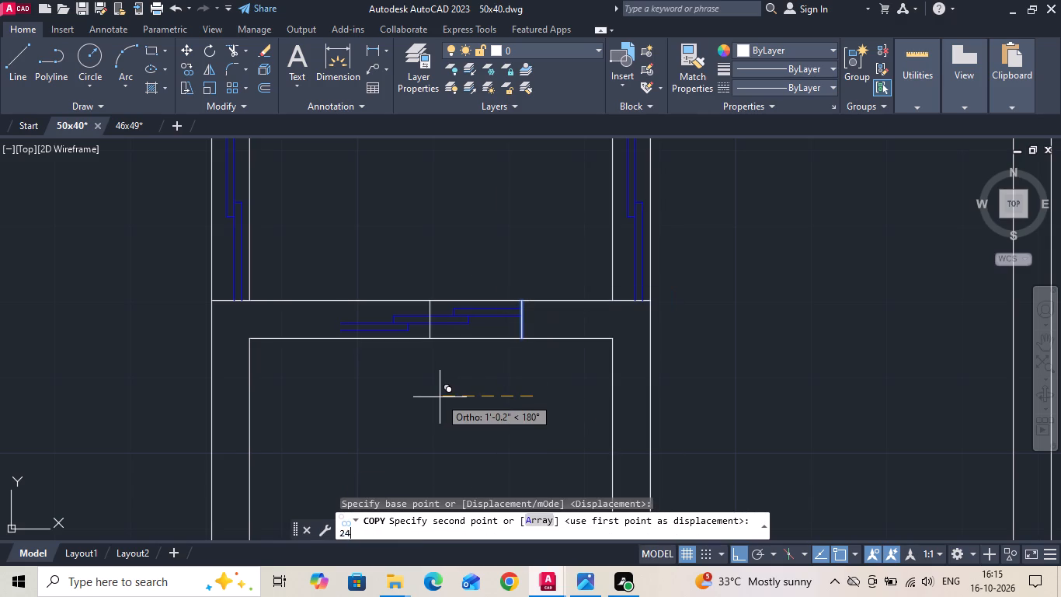
pyautogui.press('space')
pyautogui.press('Escape')
pyautogui.hotkey('ctrl', 's')
# Extend the lower line of the wash room's top wall to the kitchen-side face of the partition.
pyautogui.scroll(-3, 389, 309)
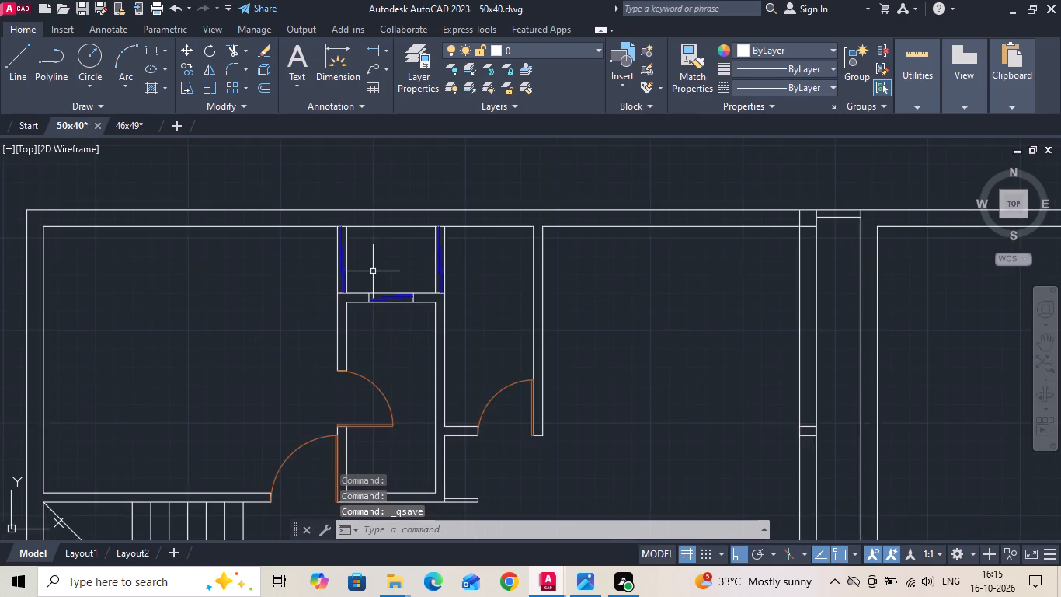
pyautogui.scroll(-2, 373, 270)
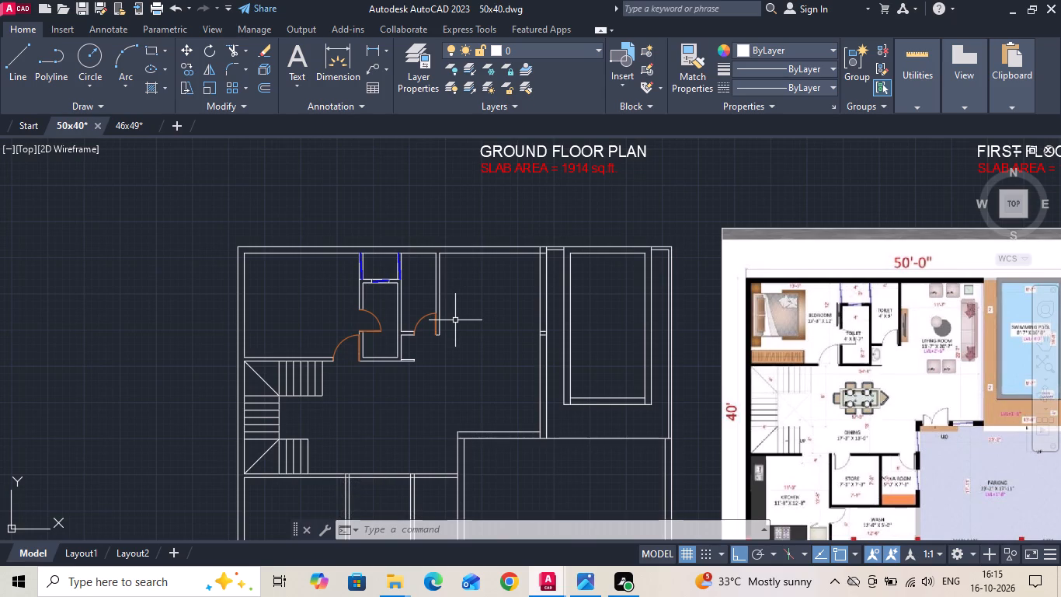
pyautogui.click(455, 321)
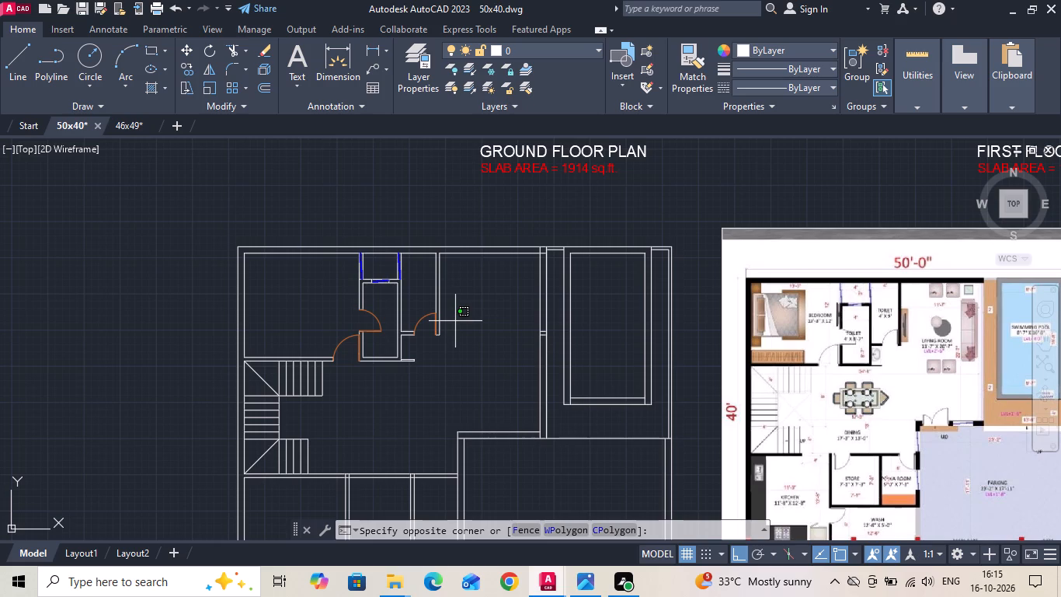
pyautogui.press('Escape')
pyautogui.moveTo(433, 330); pyautogui.dragTo(423, 302, button='middle')
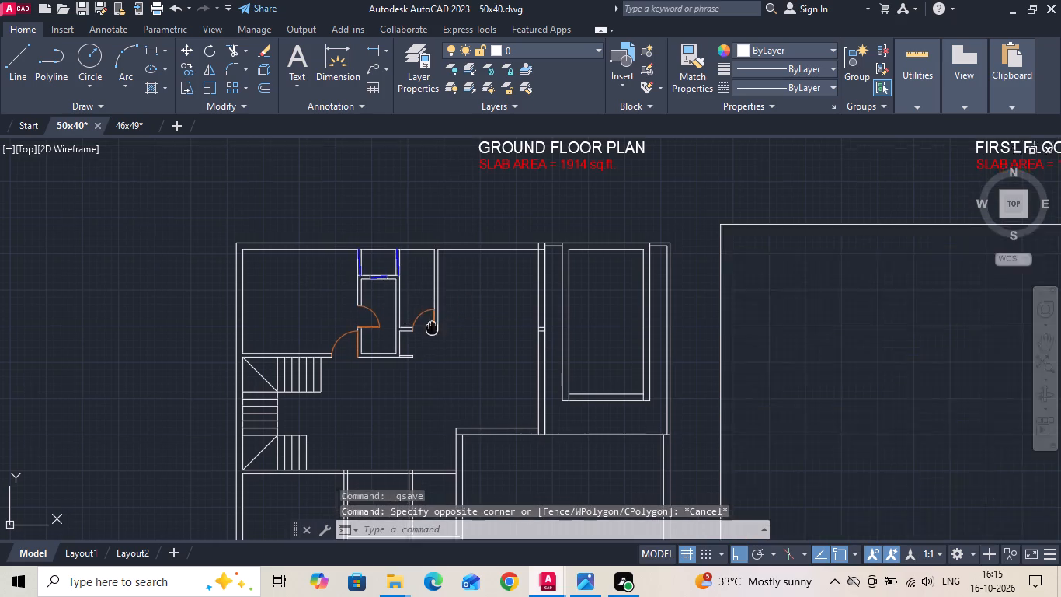
pyautogui.moveTo(423, 302); pyautogui.dragTo(411, 251, button='middle')
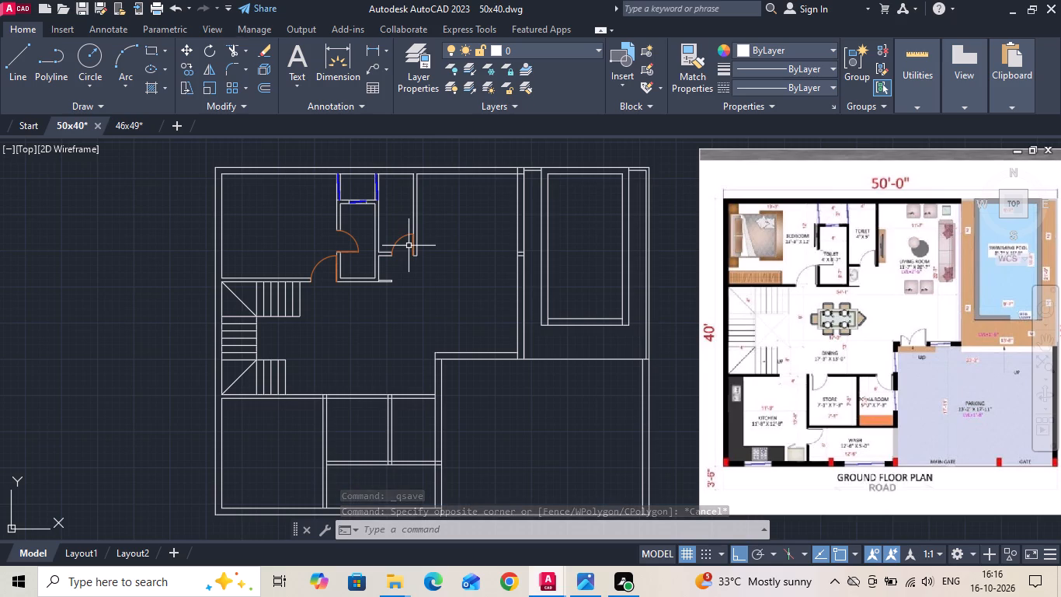
pyautogui.moveTo(244, 465); pyautogui.dragTo(262, 403, button='middle')
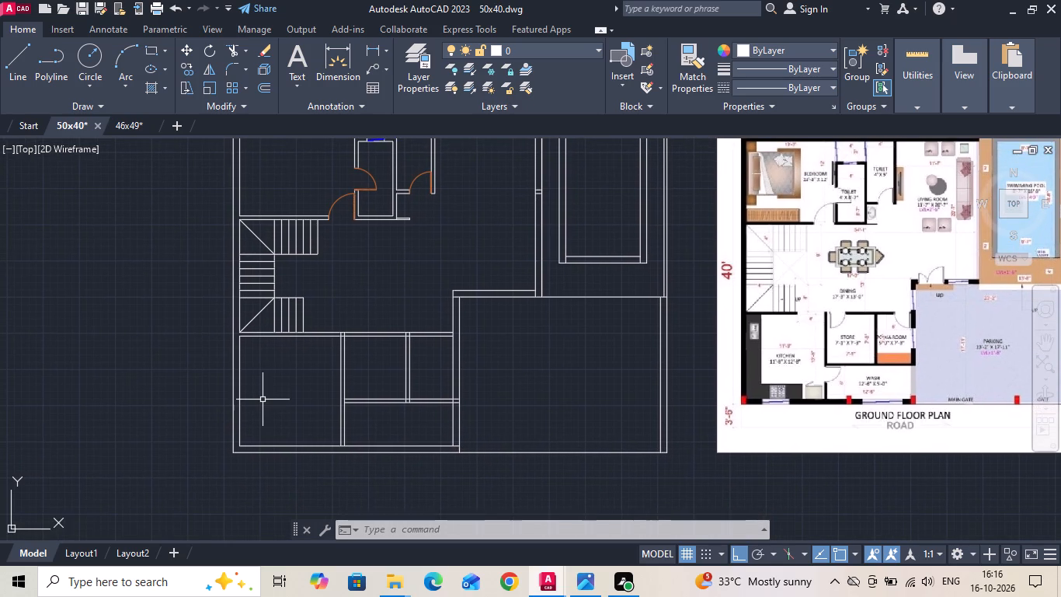
pyautogui.write('ex')
pyautogui.press('space')
pyautogui.press('space')
pyautogui.scroll(2, 343, 423)
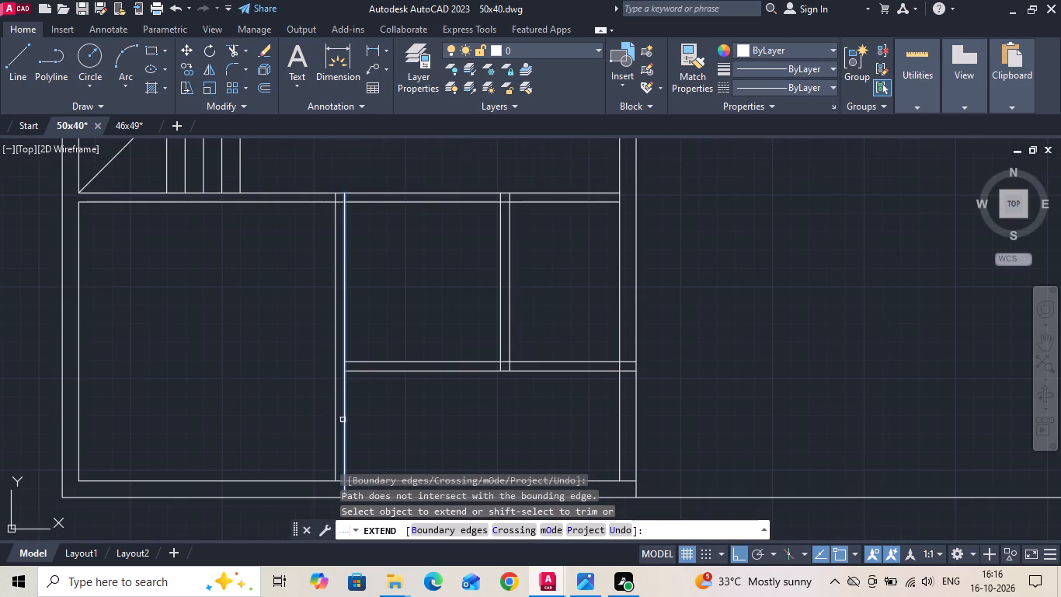
pyautogui.click(356, 370)
pyautogui.press('Escape')
# Offset the lower line of the wash room's top wall 2'6" downwards across the kitchen partition.
pyautogui.scroll(-2, 260, 400)
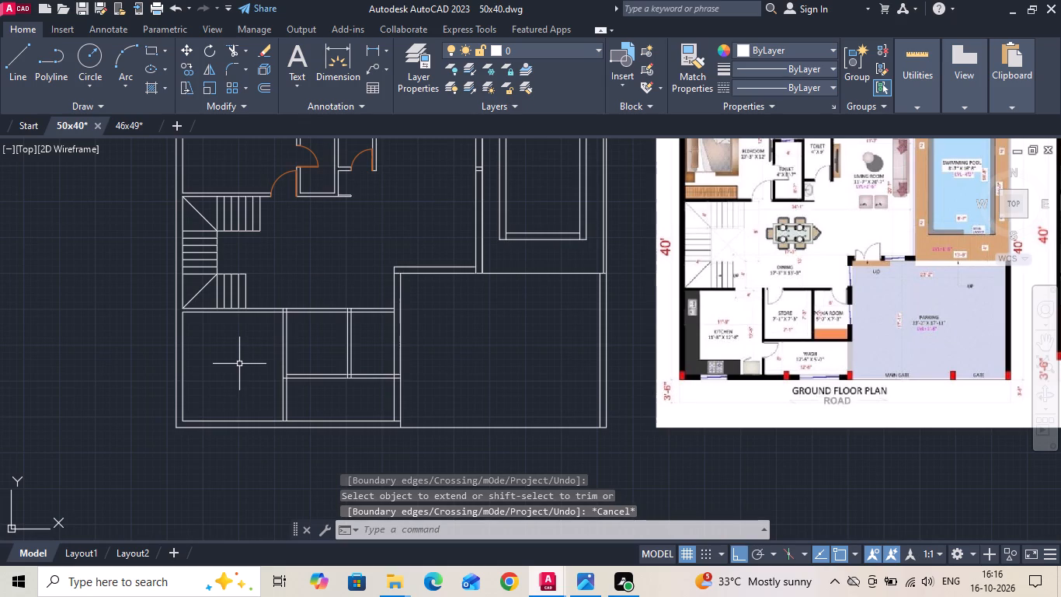
pyautogui.write("o 2'6")
pyautogui.press('space')
pyautogui.scroll(1, 278, 405)
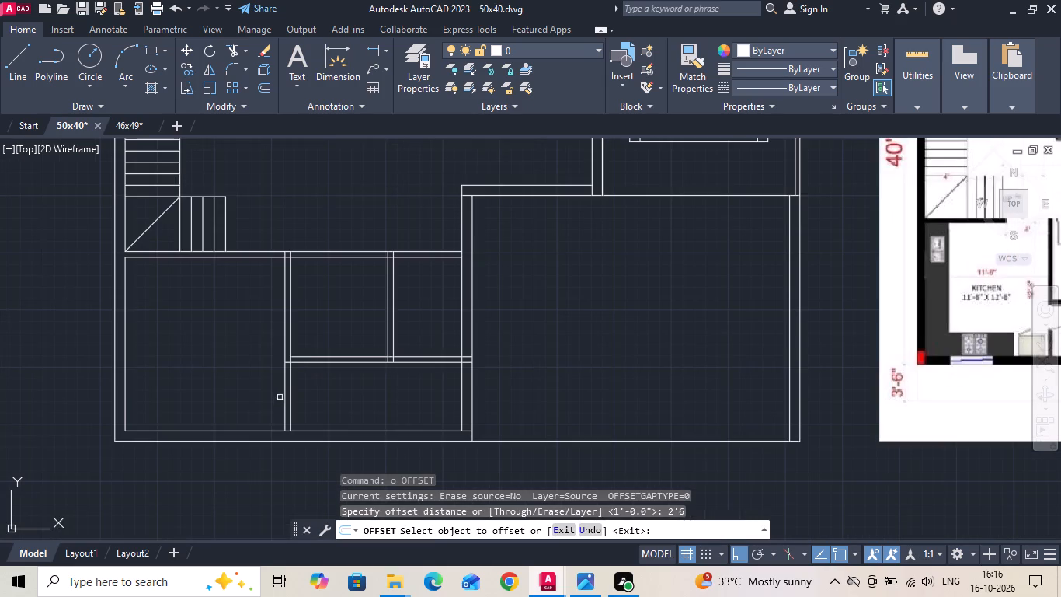
pyautogui.moveTo(308, 362); pyautogui.dragTo(306, 381)
pyautogui.click(304, 421)
pyautogui.press('Escape')
# Trim the kitchen–wash partition down to the offset line to form the door opening, and clear the line across its base.
pyautogui.press('t')
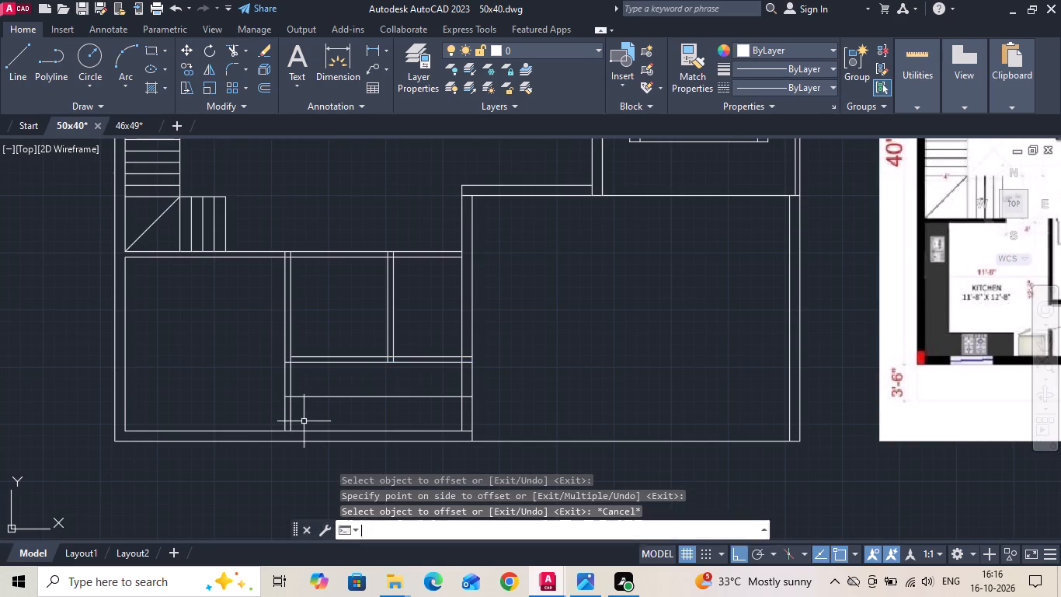
pyautogui.press('r')
pyautogui.press('space')
pyautogui.press('space')
pyautogui.moveTo(272, 387); pyautogui.dragTo(330, 403)
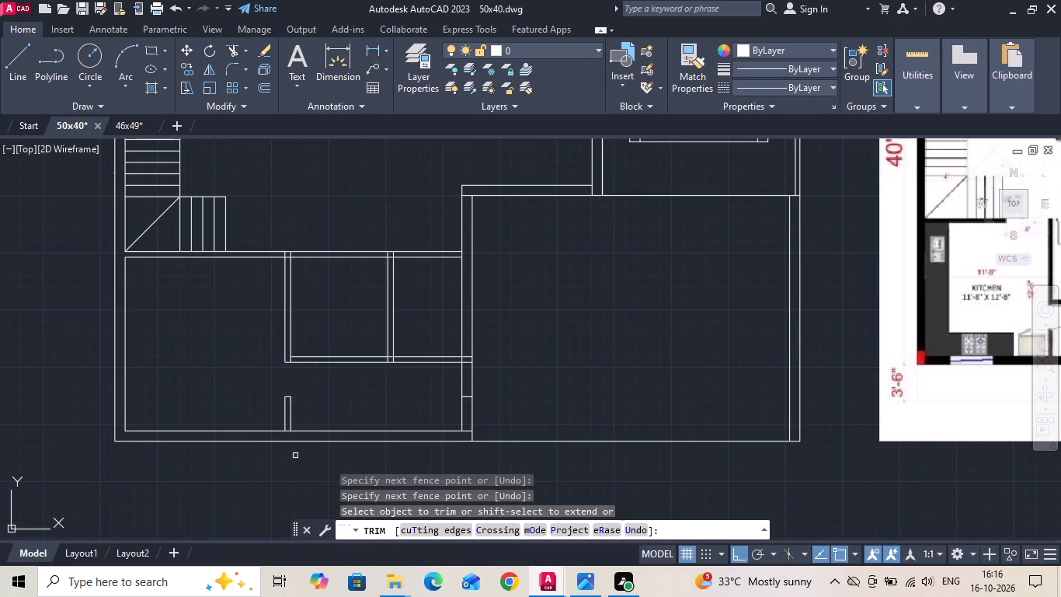
pyautogui.scroll(1, 291, 448)
pyautogui.click(285, 421)
pyautogui.scroll(-2, 353, 401)
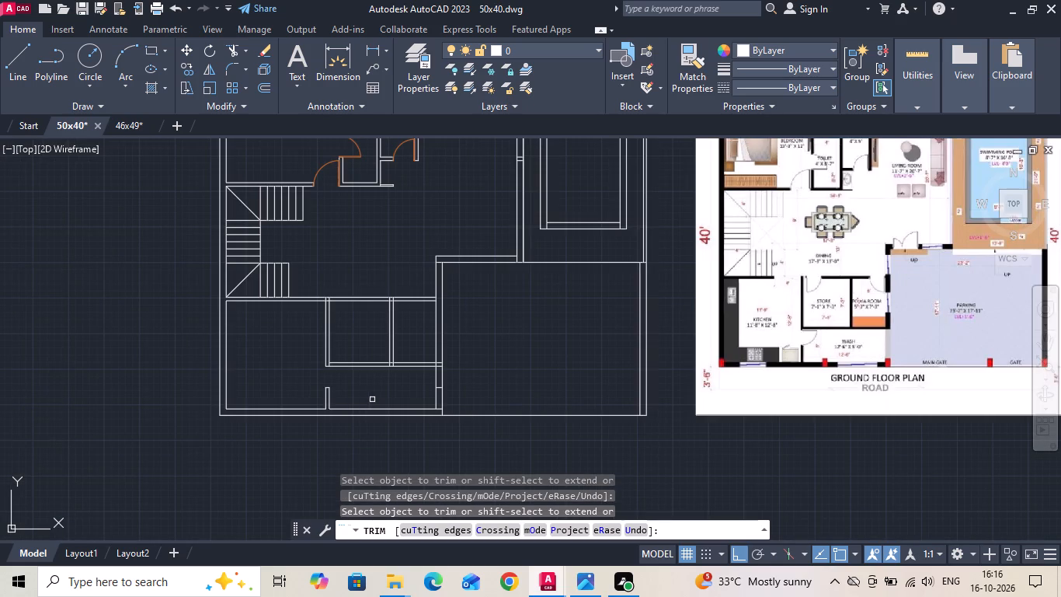
# Trim away the inner line of the wash room's right wall and the leftover offset piece beside it.
pyautogui.scroll(1, 429, 378)
pyautogui.scroll(-1, 435, 377)
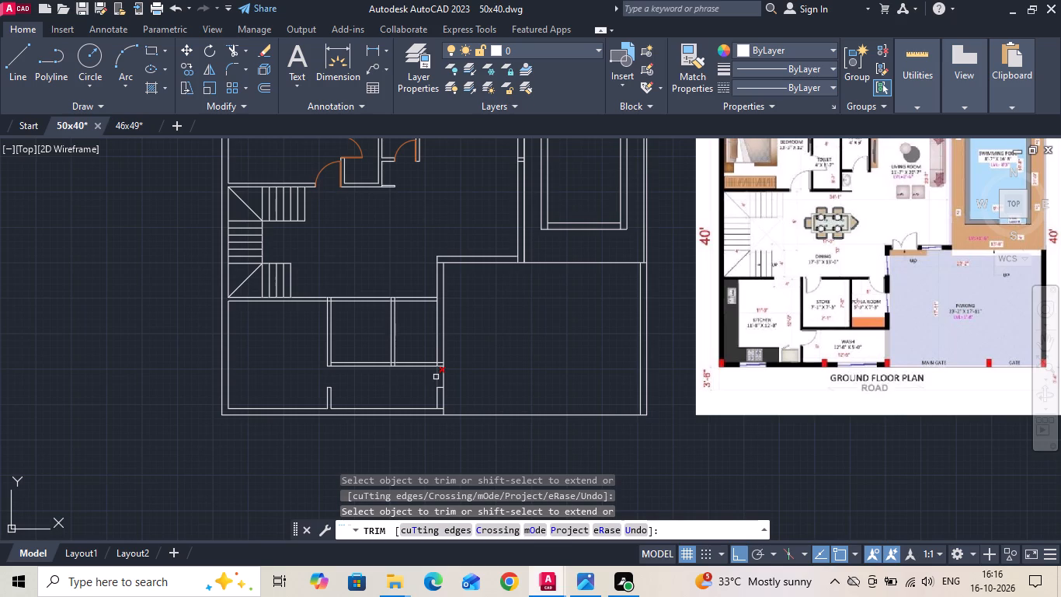
pyautogui.click(437, 377)
pyautogui.click(437, 389)
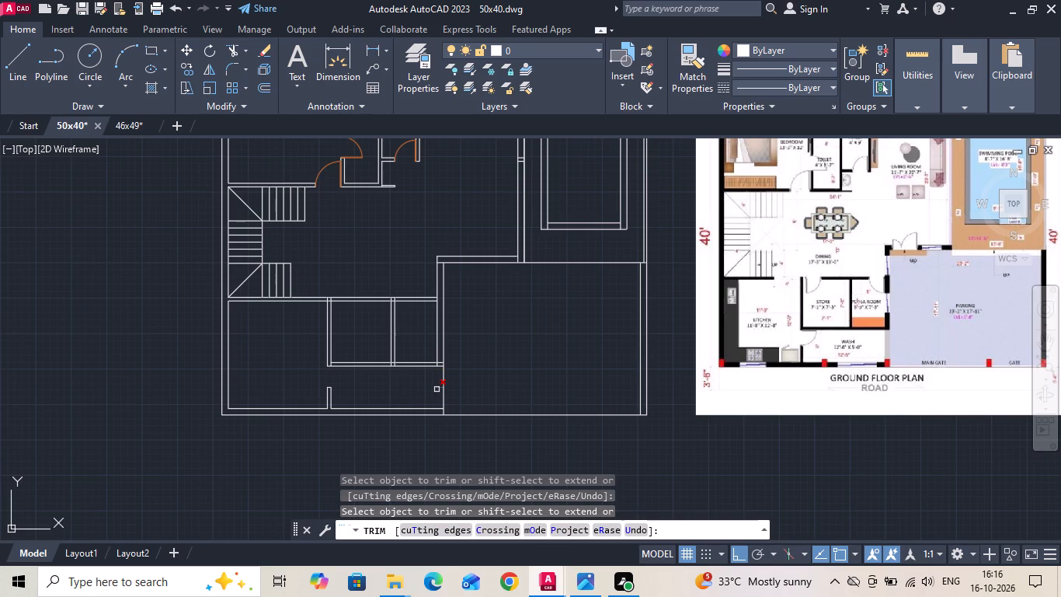
pyautogui.click(437, 389)
# Trim the overlapping wall lines where the store and pooja room's vertical walls meet their bottom wall.
pyautogui.scroll(4, 426, 363)
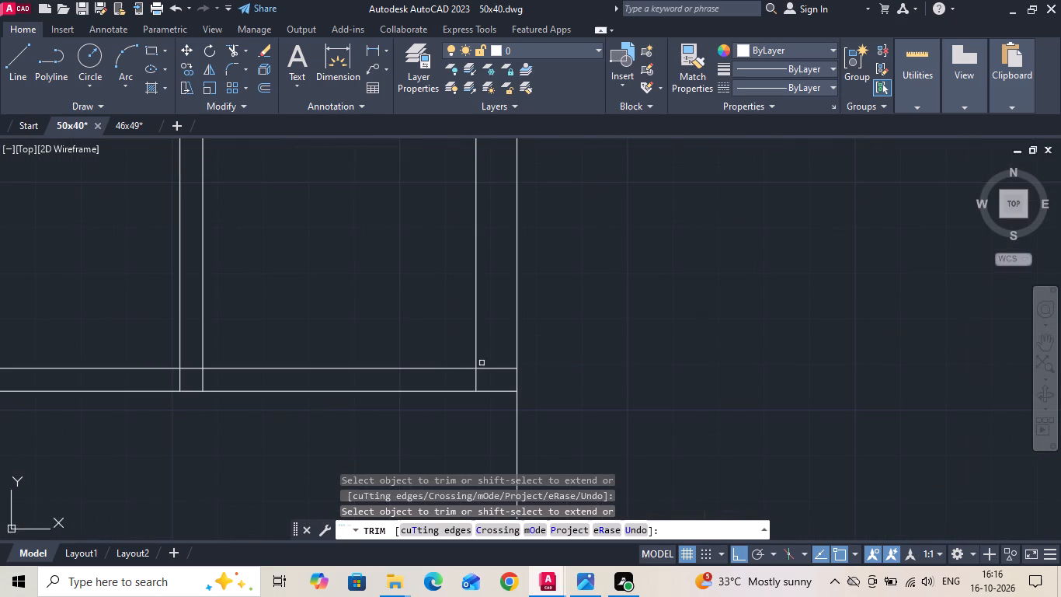
pyautogui.click(494, 363)
pyautogui.click(487, 379)
pyautogui.click(487, 381)
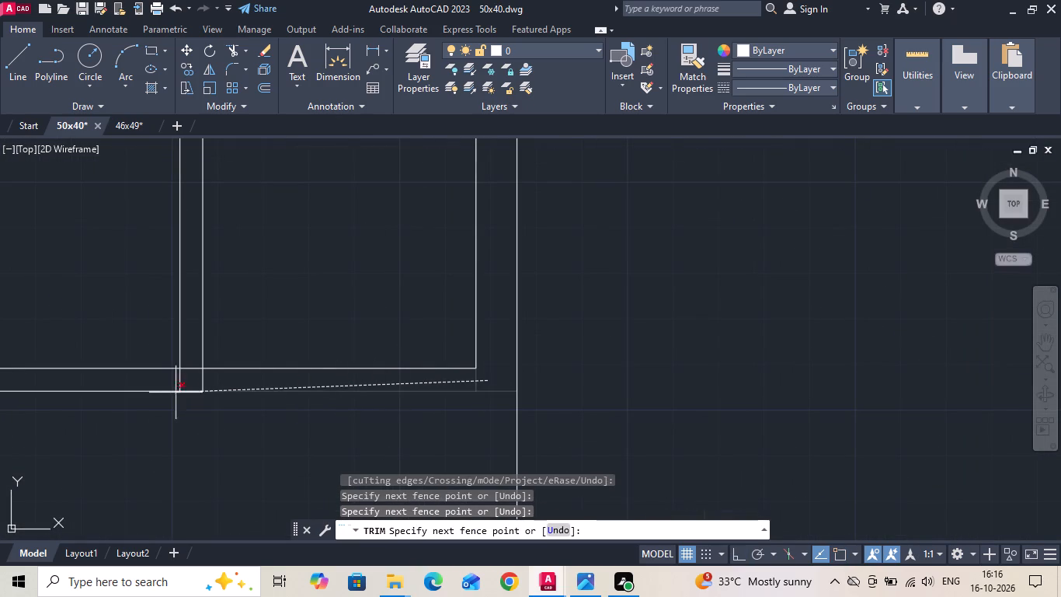
pyautogui.click(151, 386)
pyautogui.click(194, 366)
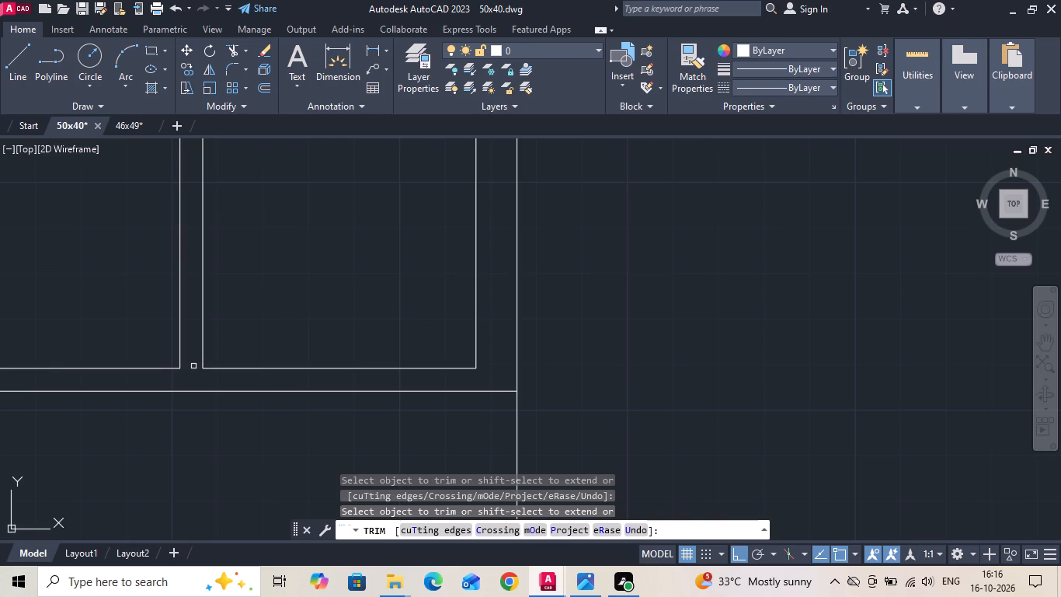
pyautogui.scroll(-2, 193, 366)
pyautogui.scroll(-1, 374, 430)
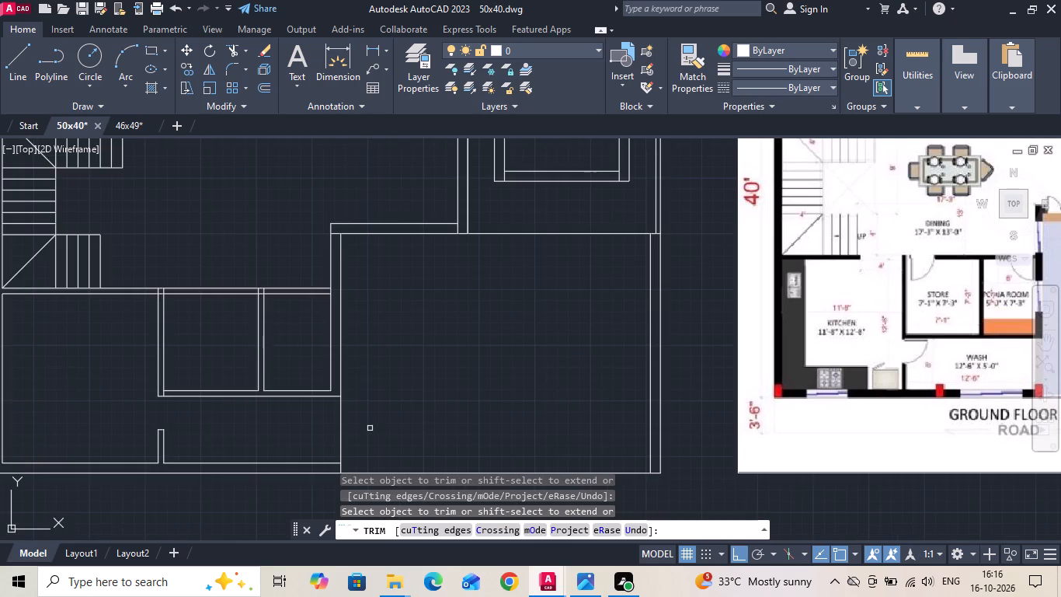
pyautogui.scroll(2, 99, 395)
pyautogui.scroll(1, 235, 398)
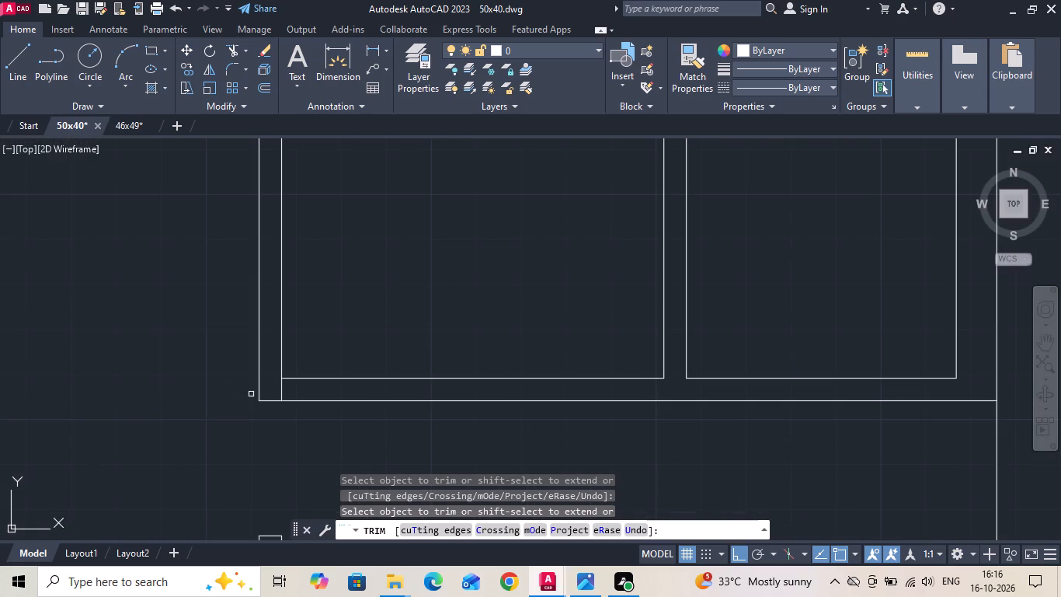
pyautogui.click(277, 393)
pyautogui.click(291, 388)
pyautogui.press('Escape')
# Offset the pooja room's right wall line leftwards and the store's inner left wall line rightwards by 2'6" each.
pyautogui.scroll(-3, 281, 393)
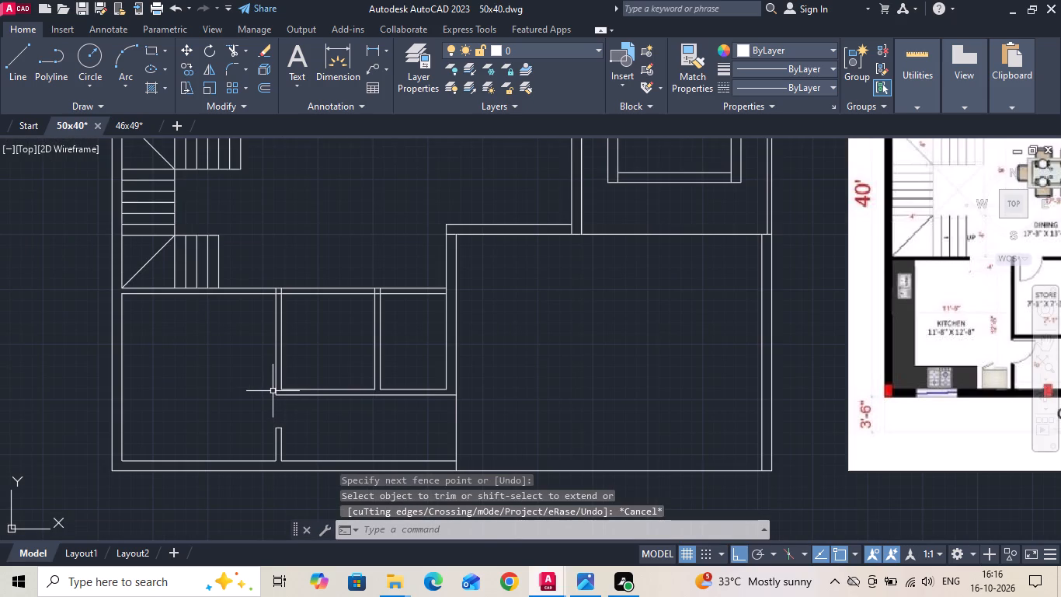
pyautogui.moveTo(661, 376); pyautogui.dragTo(411, 376, button='middle')
pyautogui.scroll(2, 785, 276)
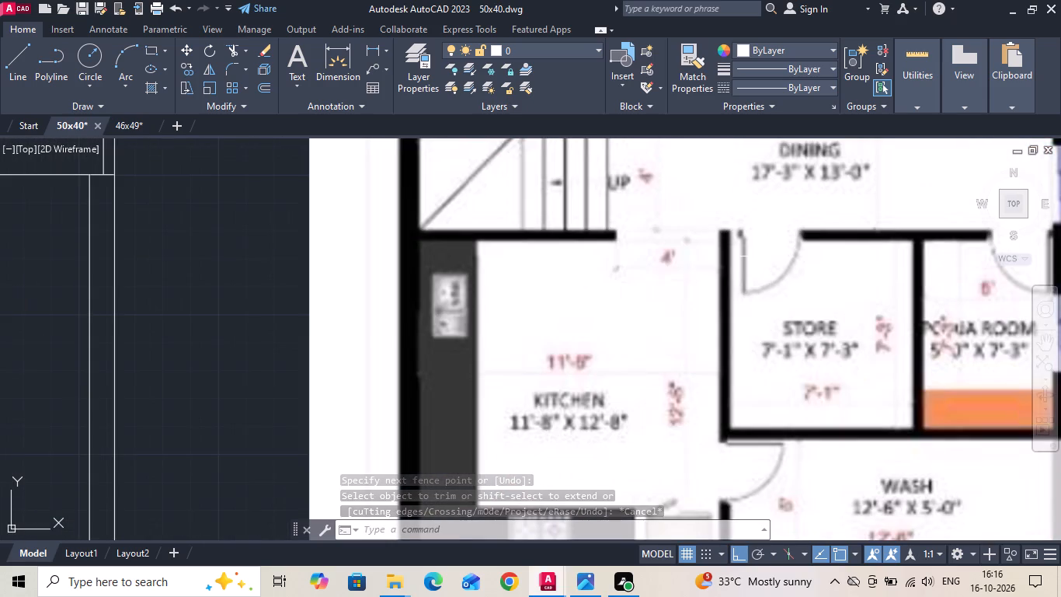
pyautogui.scroll(-2, 823, 275)
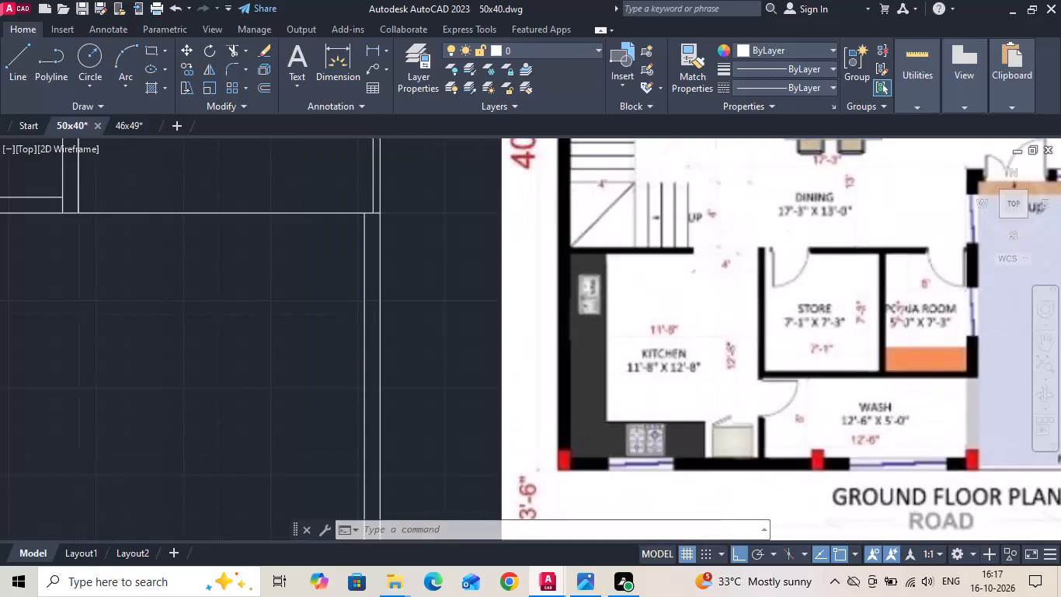
pyautogui.moveTo(407, 312); pyautogui.dragTo(496, 308, button='middle')
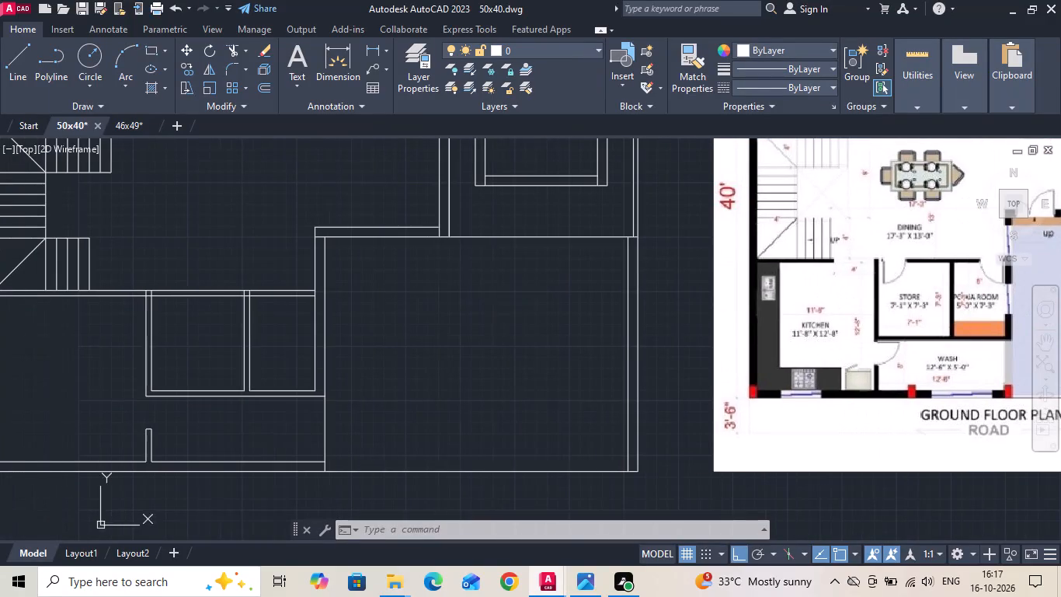
pyautogui.press('o')
pyautogui.press('space')
pyautogui.press('2')
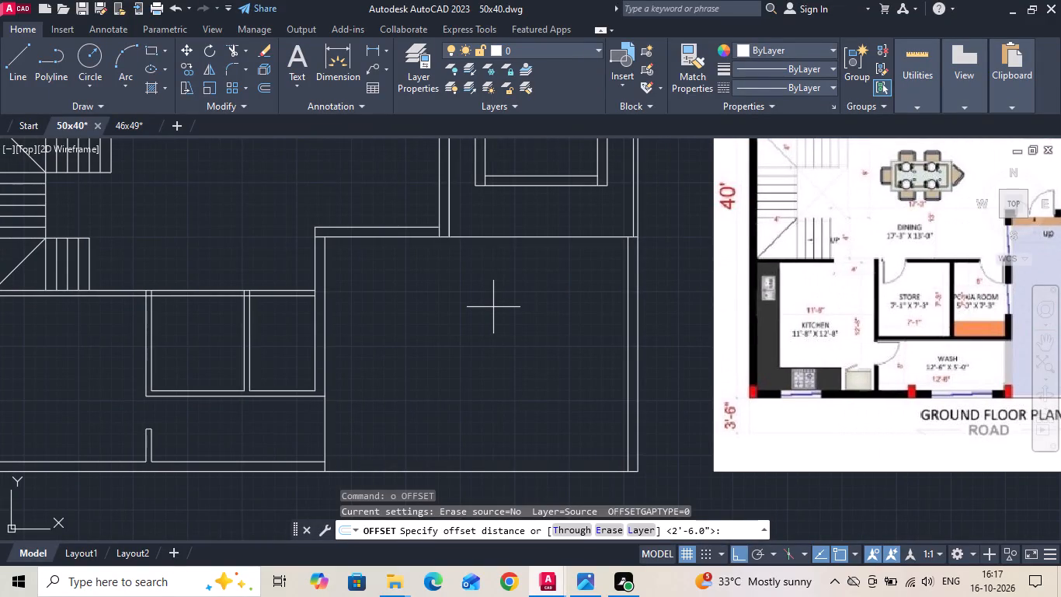
pyautogui.press("'")
pyautogui.write('6')
pyautogui.press('space')
pyautogui.moveTo(314, 326); pyautogui.dragTo(303, 333)
pyautogui.click(268, 346)
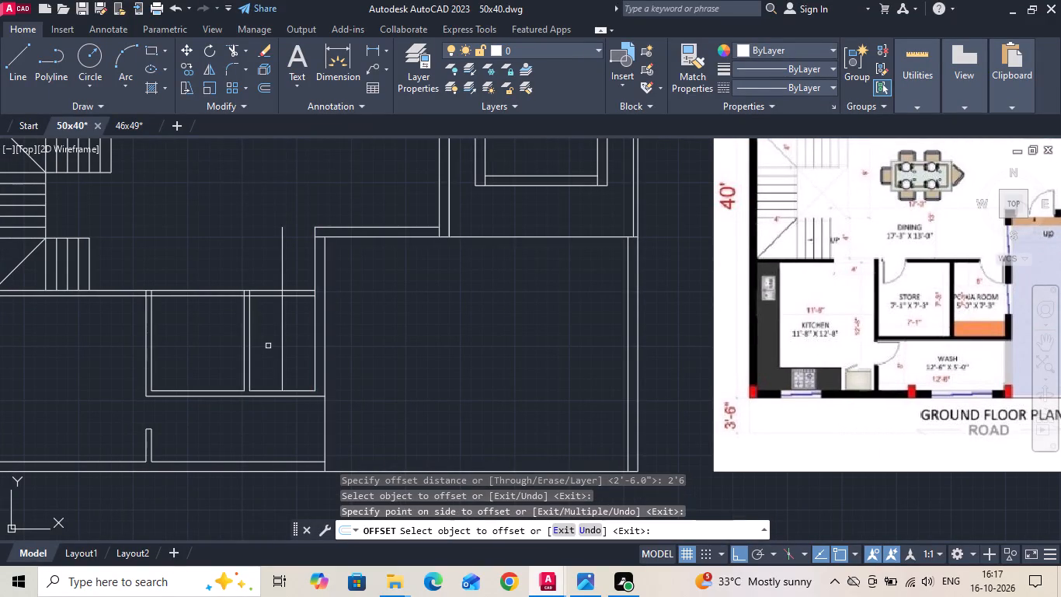
pyautogui.moveTo(151, 320); pyautogui.dragTo(159, 320)
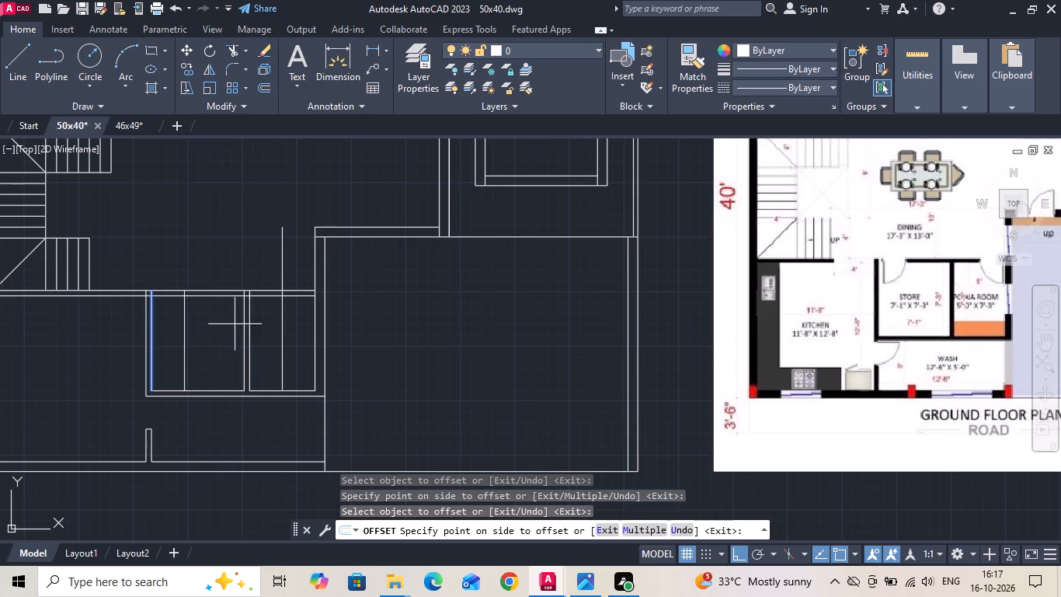
pyautogui.click(228, 325)
pyautogui.press('Escape')
# Move the offset door line in the store 5 inches to the right.
pyautogui.scroll(2, 162, 316)
pyautogui.moveTo(222, 329); pyautogui.dragTo(188, 354)
pyautogui.click(162, 361)
pyautogui.rightClick(162, 361)
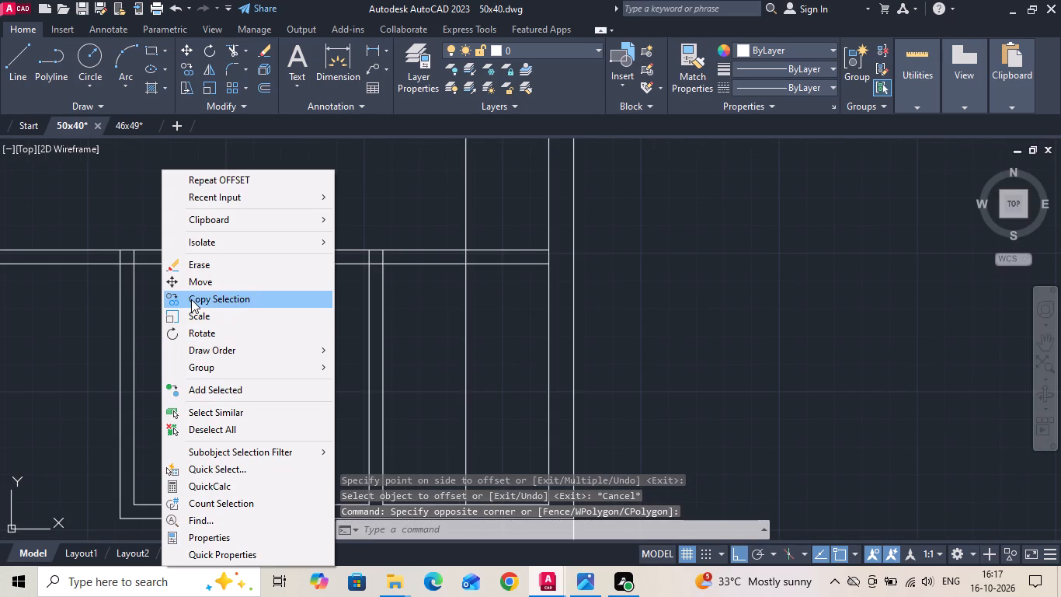
pyautogui.click(196, 287)
pyautogui.moveTo(189, 333); pyautogui.dragTo(199, 337)
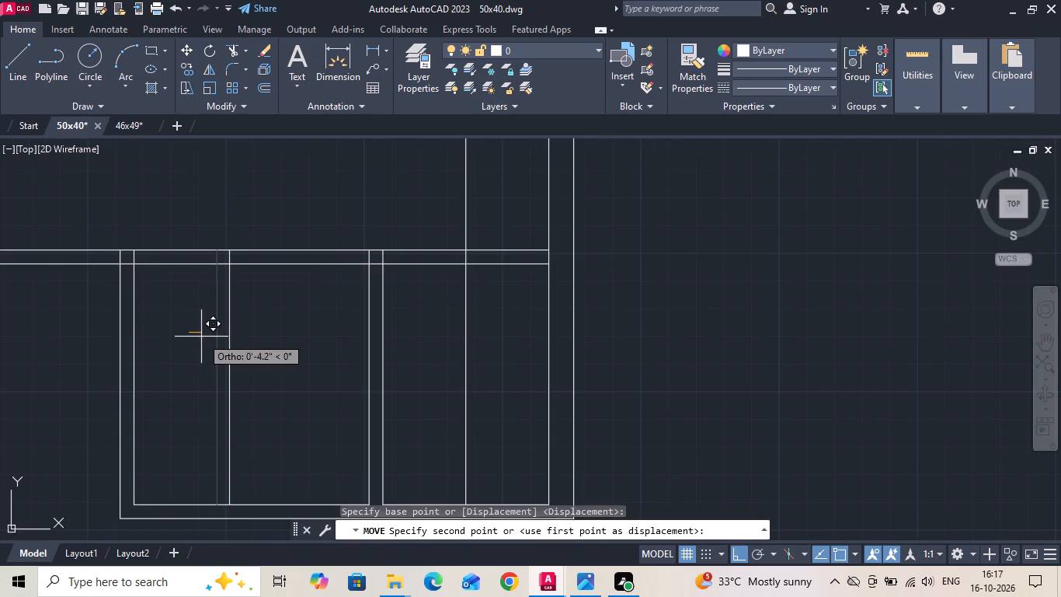
pyautogui.write('5')
pyautogui.press('space')
# Copy the store's inner left wall line 5 inches to the right.
pyautogui.click(159, 340)
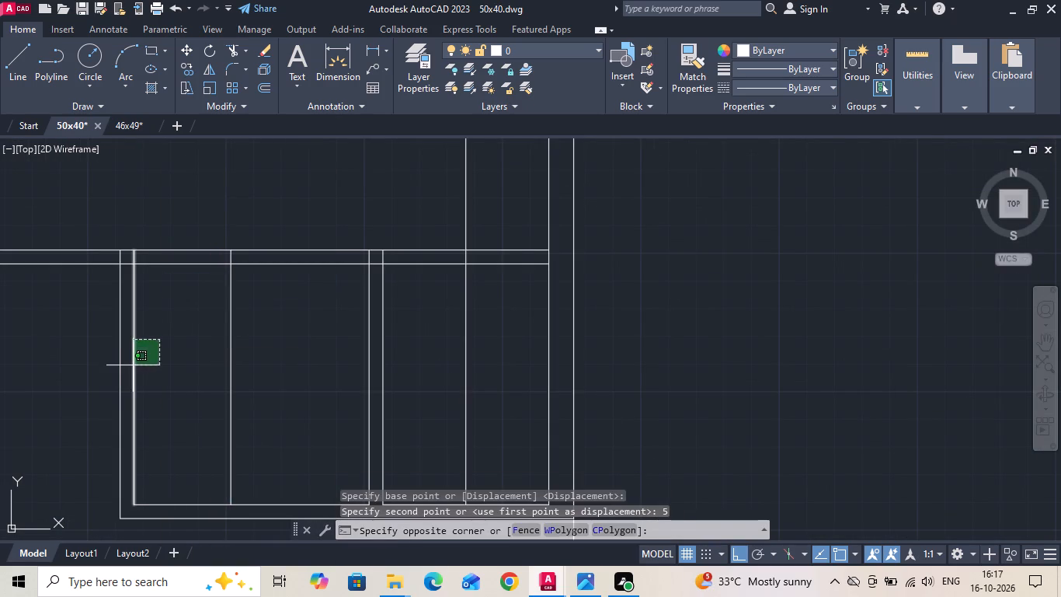
pyautogui.click(133, 365)
pyautogui.rightClick(162, 338)
pyautogui.click(196, 302)
pyautogui.moveTo(184, 357); pyautogui.dragTo(225, 361)
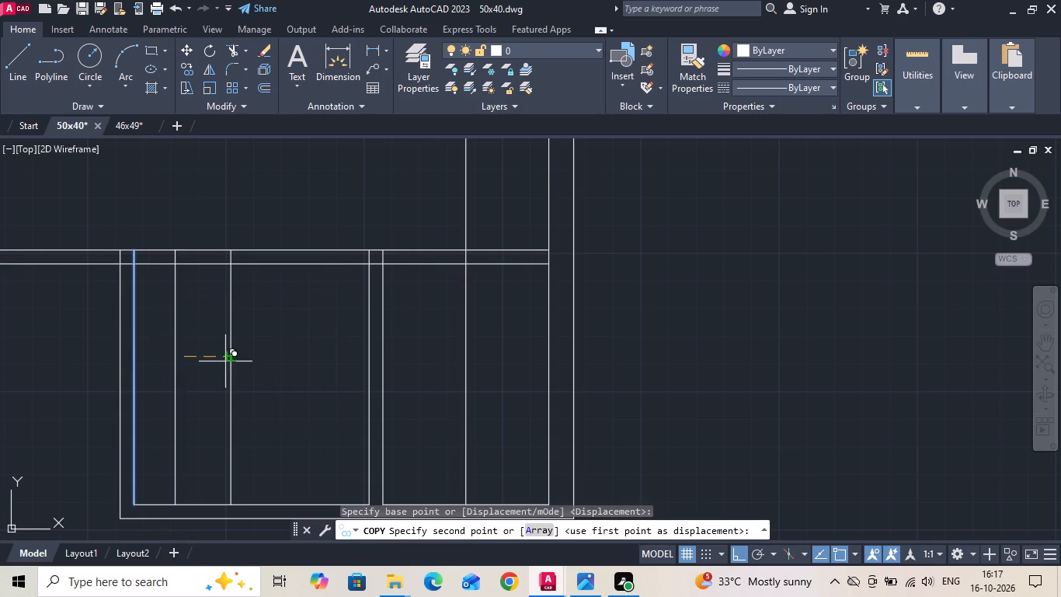
pyautogui.write('5')
pyautogui.press('space')
pyautogui.press('Escape')
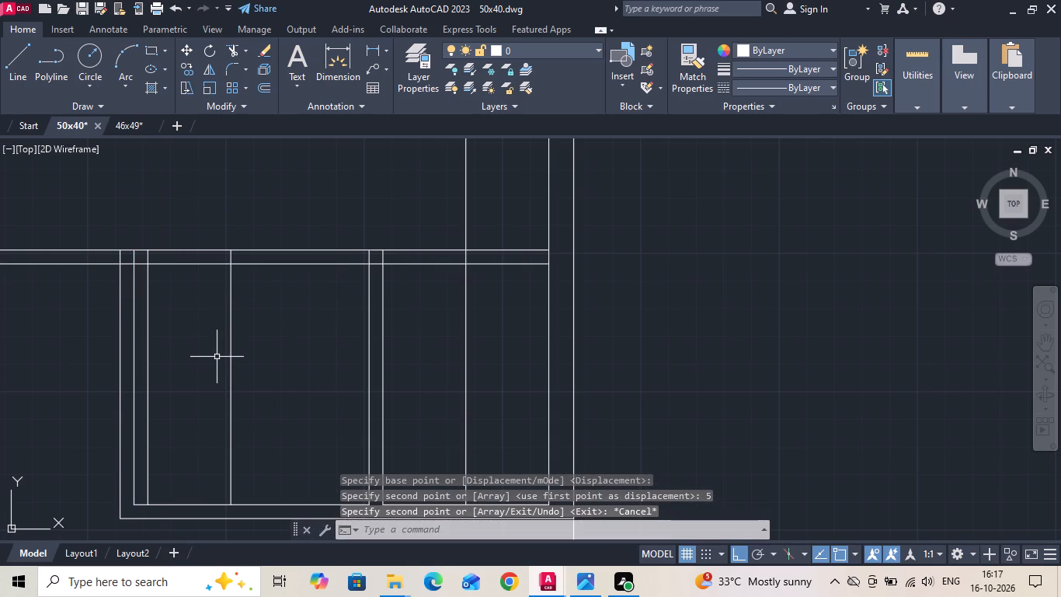
# Trim the top wall between the offset door lines, and the leftover line lengths, to open the store and pooja room doorways.
pyautogui.press('t')
pyautogui.press('r')
pyautogui.press('space')
pyautogui.moveTo(185, 231); pyautogui.dragTo(141, 330)
pyautogui.moveTo(169, 345); pyautogui.dragTo(273, 369)
pyautogui.scroll(-3, 395, 352)
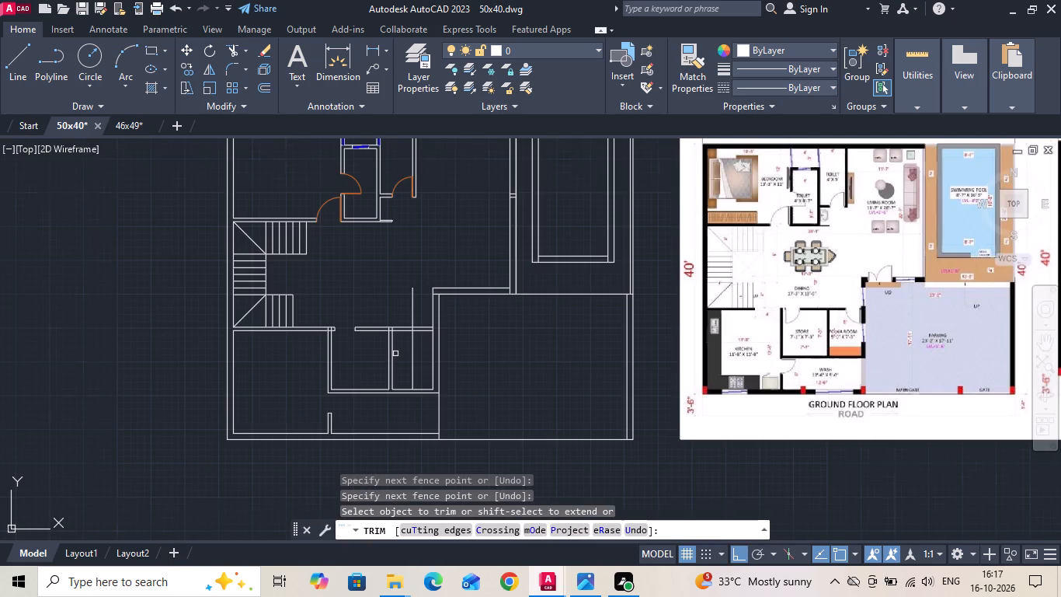
pyautogui.scroll(3, 414, 317)
pyautogui.moveTo(425, 339); pyautogui.dragTo(410, 316)
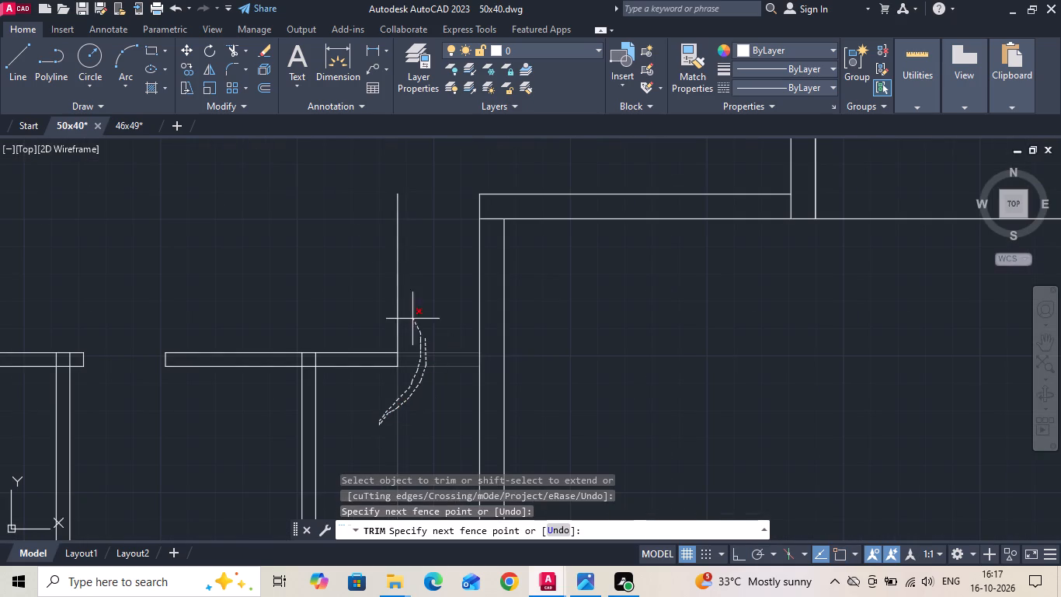
pyautogui.moveTo(410, 316); pyautogui.dragTo(303, 283)
# Trim the overlapping lines where the store's two side walls meet the top wall to clean the wall junctions.
pyautogui.moveTo(330, 278); pyautogui.dragTo(533, 208, button='middle')
pyautogui.scroll(2, 525, 291)
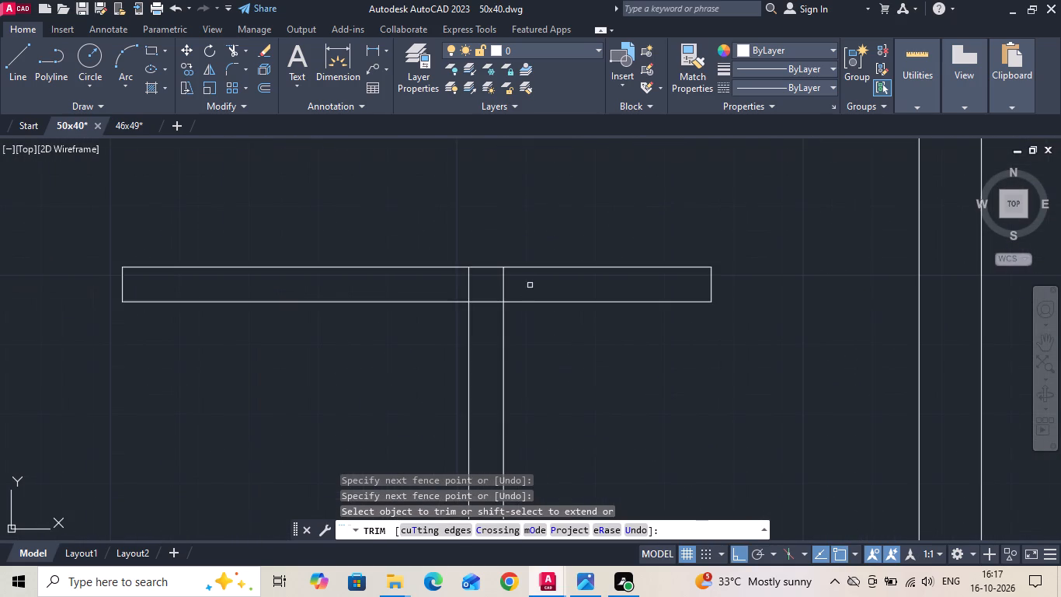
pyautogui.moveTo(531, 284); pyautogui.dragTo(497, 289)
pyautogui.moveTo(425, 292); pyautogui.dragTo(464, 284)
pyautogui.click(468, 289)
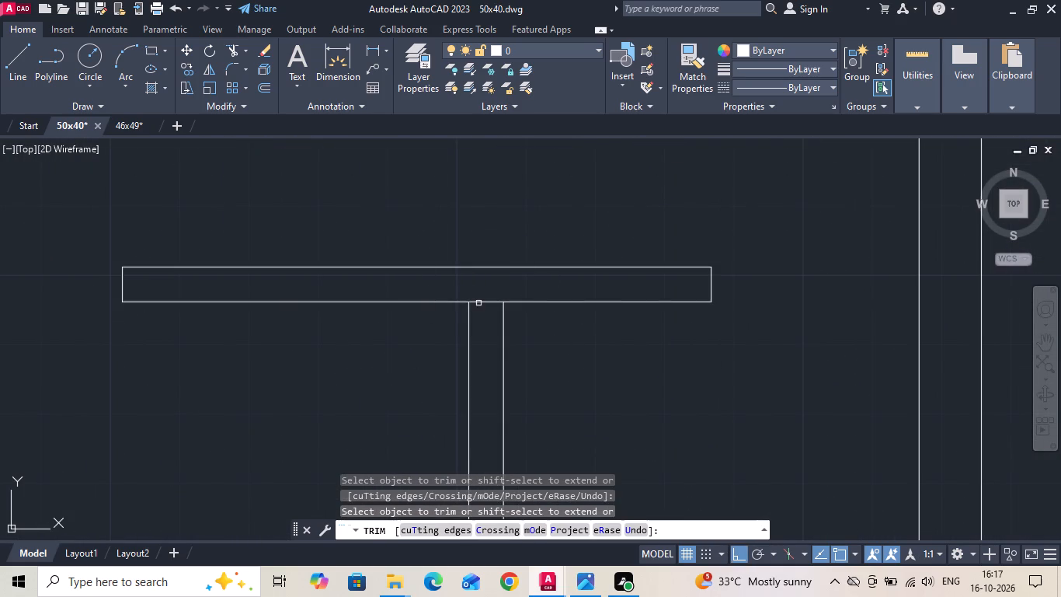
pyautogui.click(479, 305)
pyautogui.click(480, 294)
pyautogui.scroll(-2, 482, 296)
pyautogui.scroll(2, 228, 316)
pyautogui.click(286, 258)
pyautogui.click(270, 259)
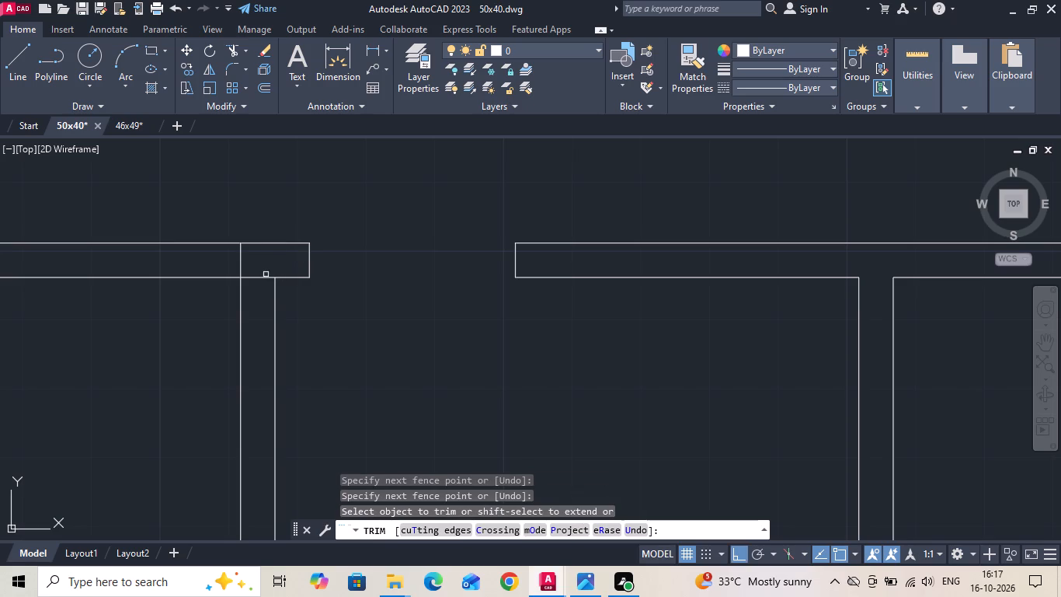
pyautogui.click(266, 275)
pyautogui.scroll(-4, 403, 346)
pyautogui.moveTo(378, 365); pyautogui.dragTo(292, 347, button='middle')
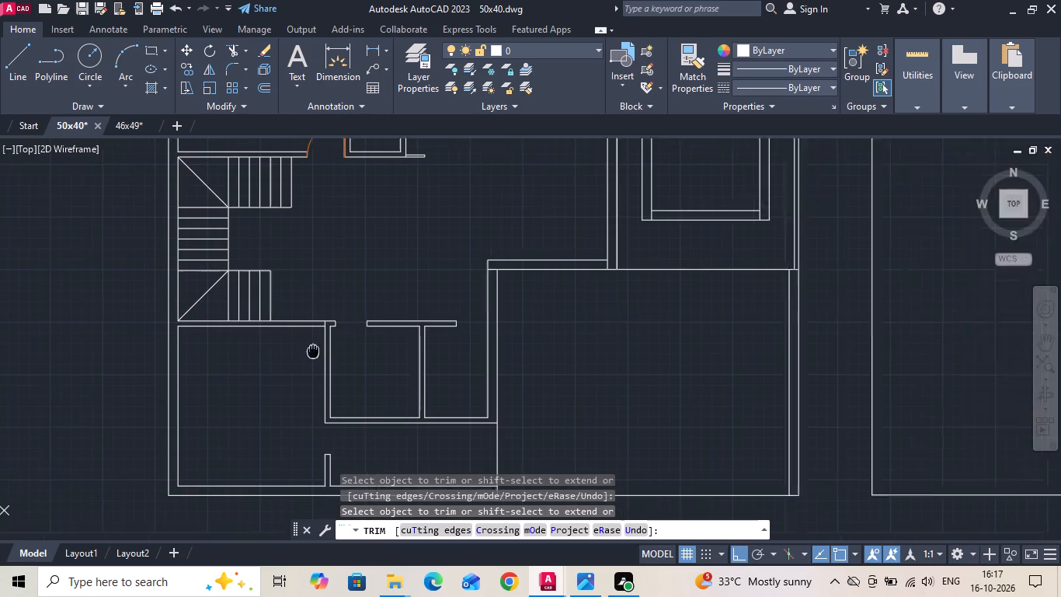
pyautogui.moveTo(292, 347); pyautogui.dragTo(259, 340, button='middle')
pyautogui.press('Escape')
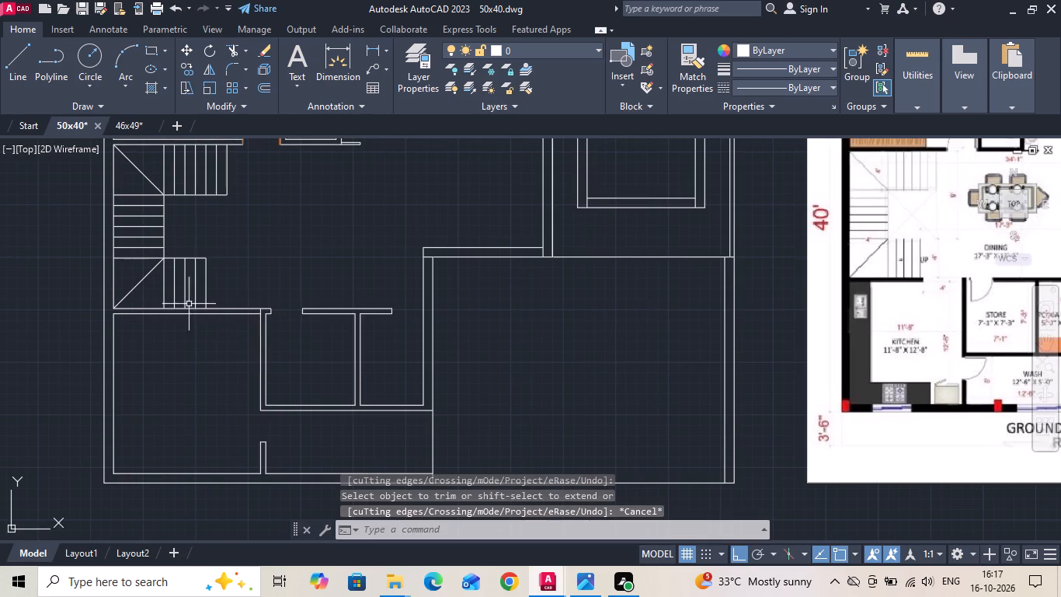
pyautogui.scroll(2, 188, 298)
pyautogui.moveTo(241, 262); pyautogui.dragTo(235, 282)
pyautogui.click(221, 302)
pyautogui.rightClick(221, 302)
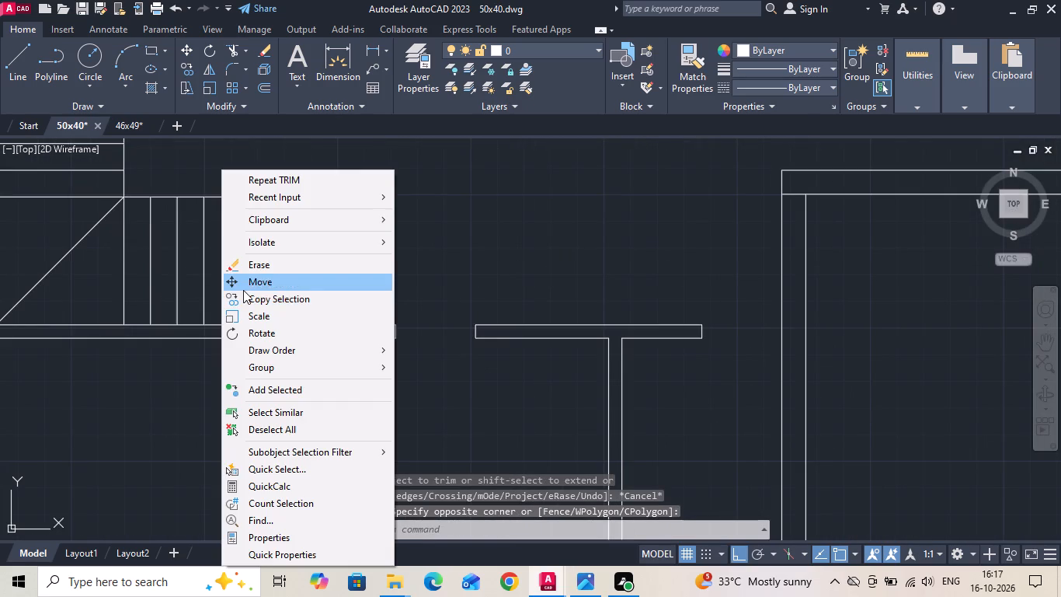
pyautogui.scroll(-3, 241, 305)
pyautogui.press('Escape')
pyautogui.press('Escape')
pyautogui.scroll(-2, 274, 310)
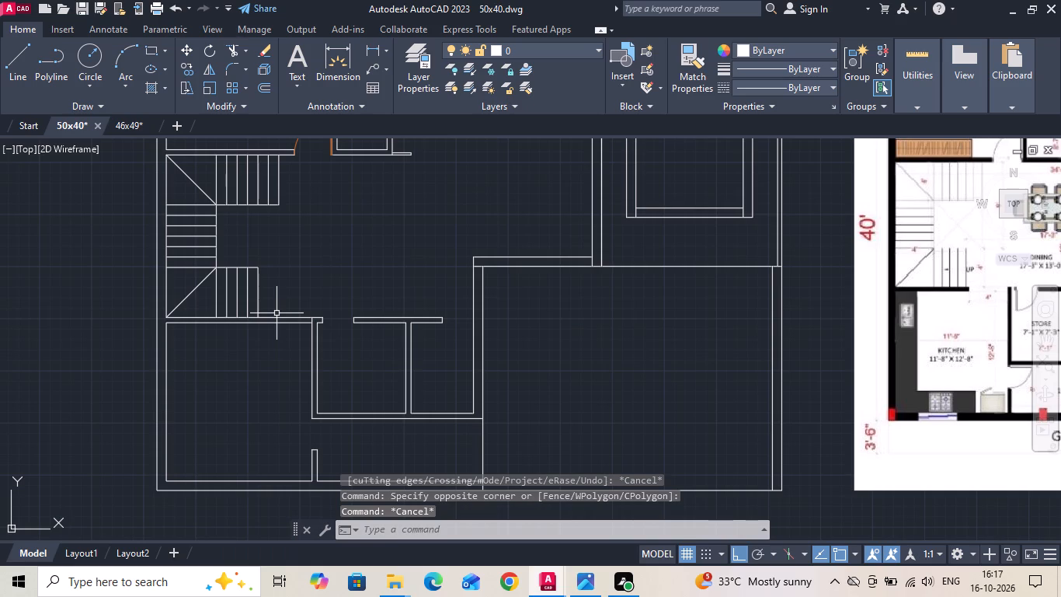
# Offset the outer left line of the store's wall 4' into the kitchen to mark the kitchen opening.
pyautogui.write("o 4'")
pyautogui.press('Return')
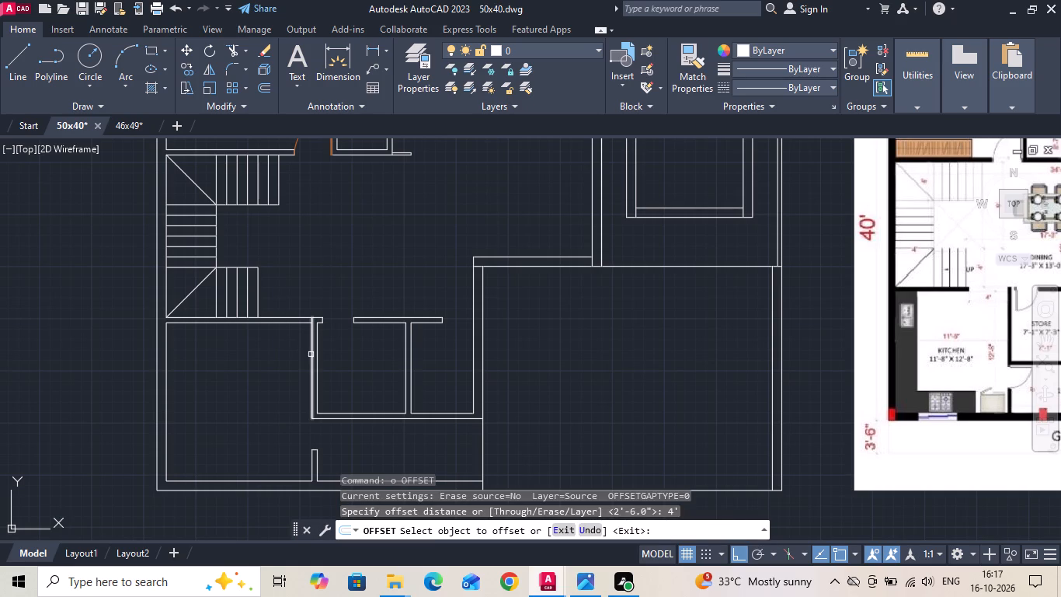
pyautogui.moveTo(311, 354); pyautogui.dragTo(283, 371)
pyautogui.click(253, 379)
pyautogui.scroll(2, 266, 337)
pyautogui.press('Escape')
# Trim the kitchen's top wall lines and the excess offset line to cut the kitchen opening beside the store.
pyautogui.press('t')
pyautogui.press('r')
pyautogui.press('space')
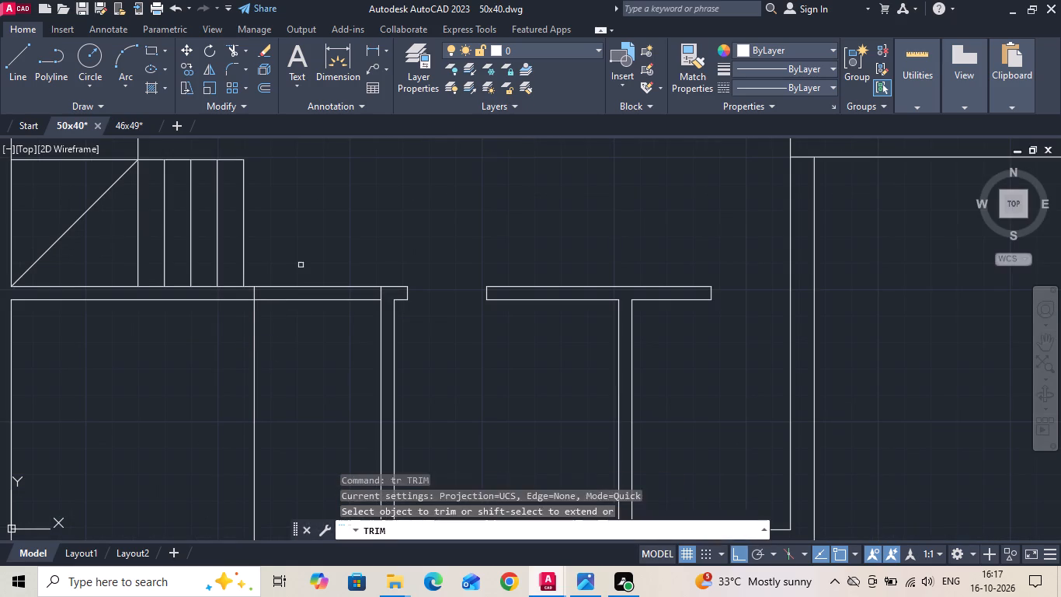
pyautogui.moveTo(313, 268); pyautogui.dragTo(245, 418)
pyautogui.scroll(-2, 293, 330)
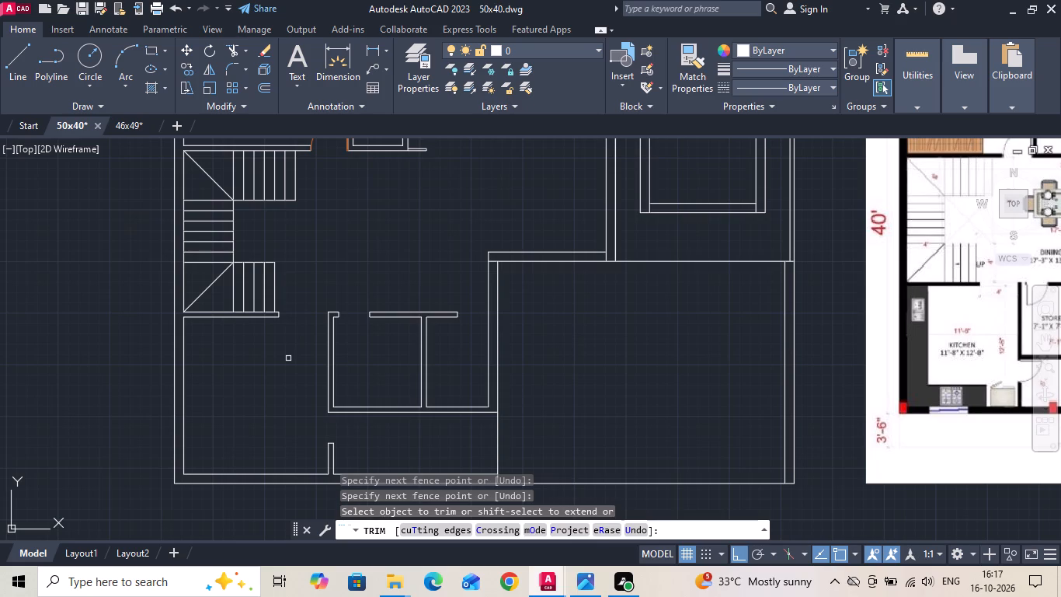
pyautogui.press('Escape')
# Copy the toilet door block about 27'-3" straight down, beside the doorway between the kitchen and wash area.
pyautogui.scroll(-1, 290, 435)
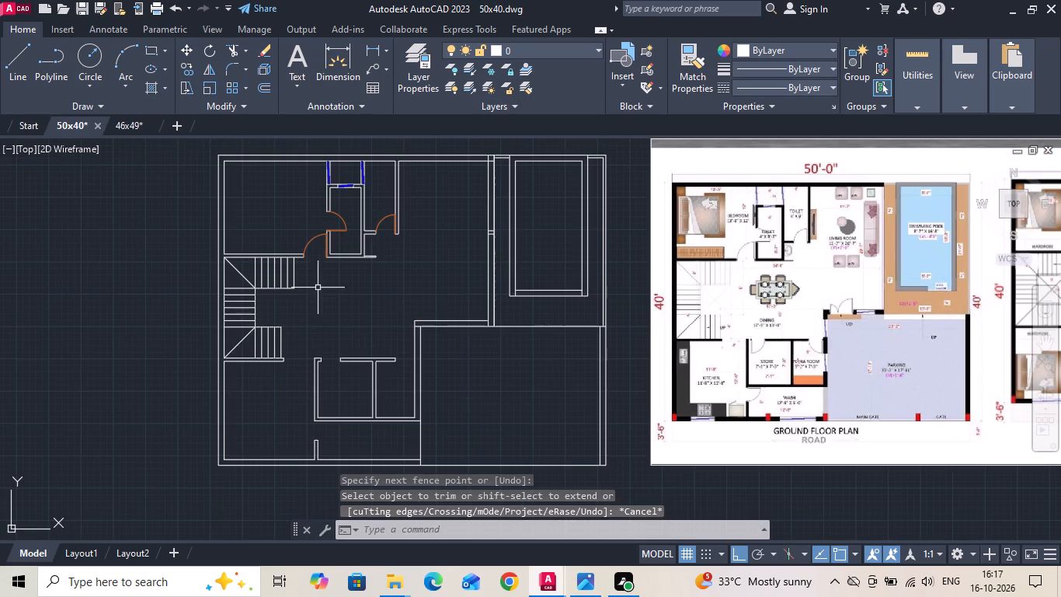
pyautogui.click(343, 229)
pyautogui.rightClick(343, 229)
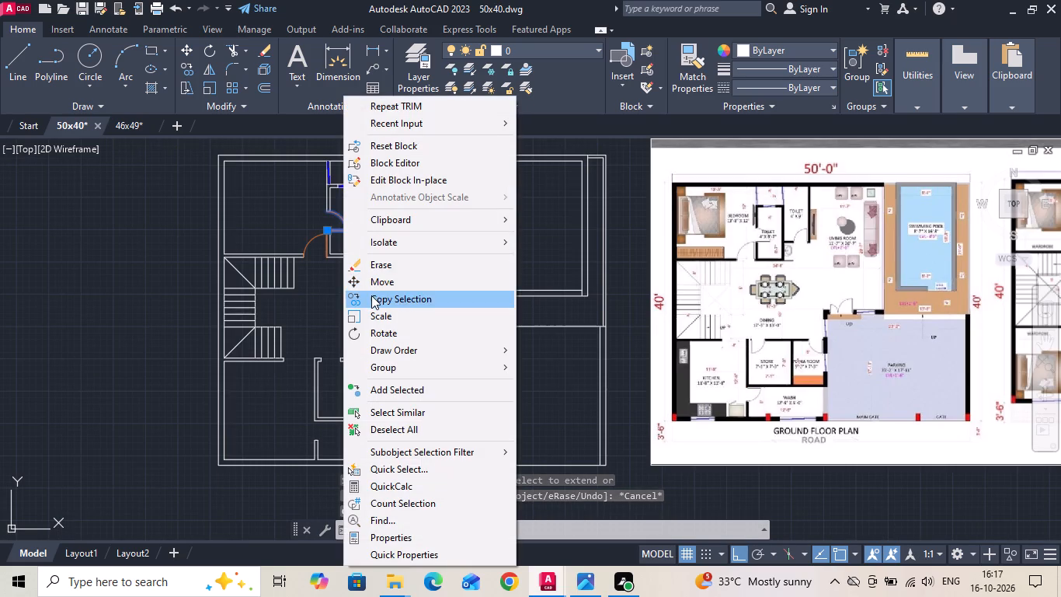
pyautogui.click(371, 295)
pyautogui.moveTo(354, 230); pyautogui.dragTo(354, 278)
pyautogui.scroll(4, 322, 449)
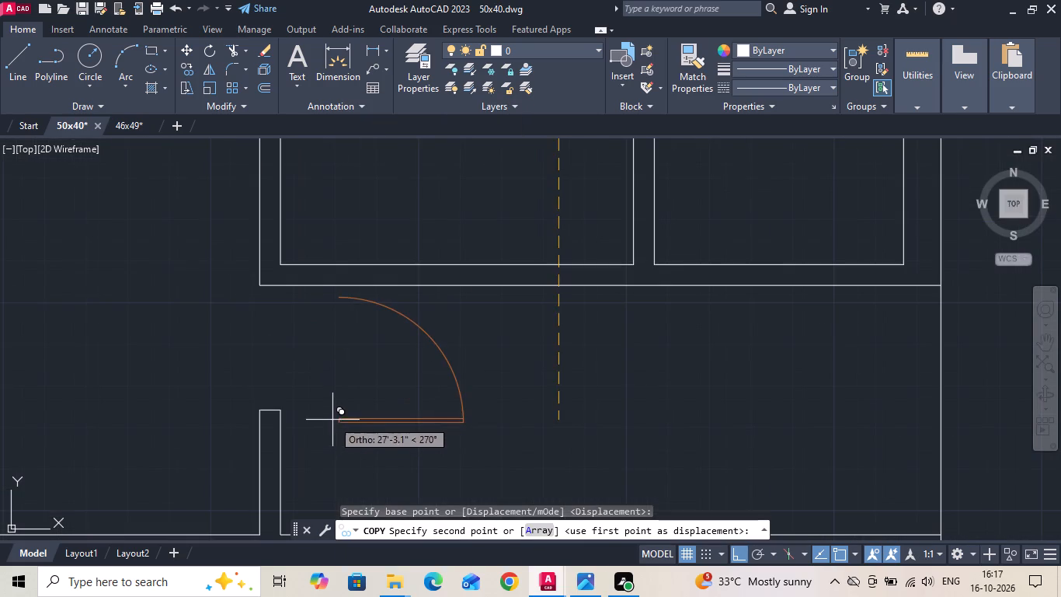
pyautogui.click(332, 419)
pyautogui.press('Escape')
# Mirror the copied door about a horizontal line, erasing the source, so its leaf is at the top.
pyautogui.click(440, 354)
pyautogui.click(406, 309)
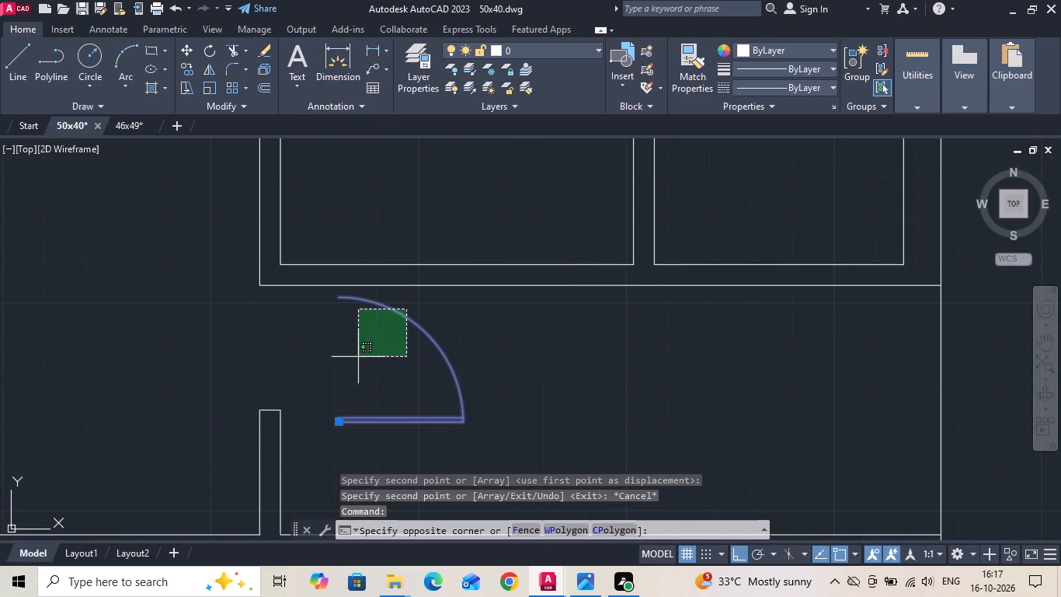
pyautogui.click(358, 357)
pyautogui.write('mi')
pyautogui.press('space')
pyautogui.moveTo(447, 380); pyautogui.dragTo(367, 379)
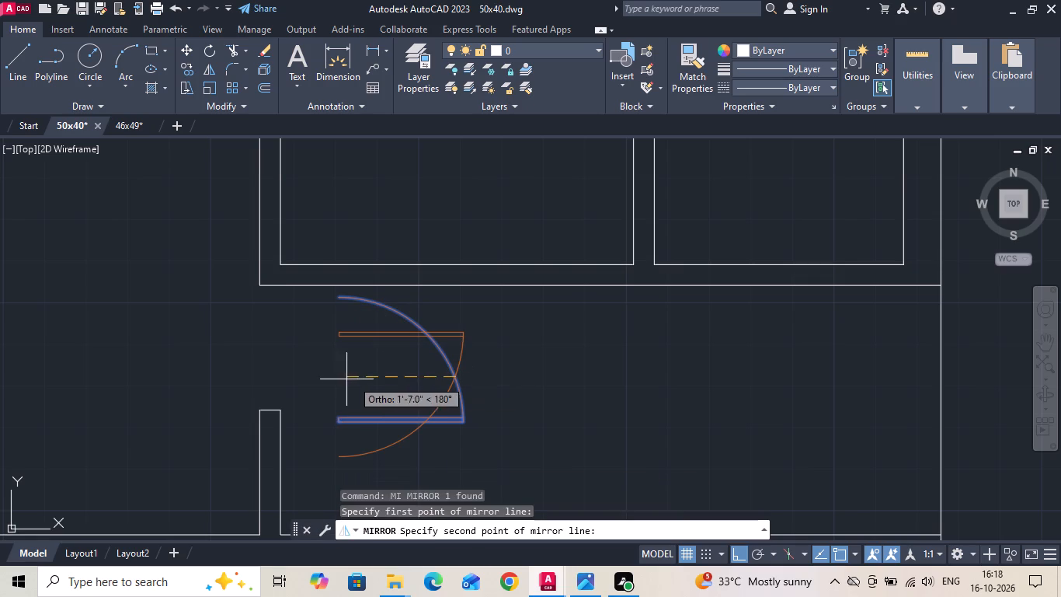
pyautogui.click(325, 379)
pyautogui.write('y')
pyautogui.press('space')
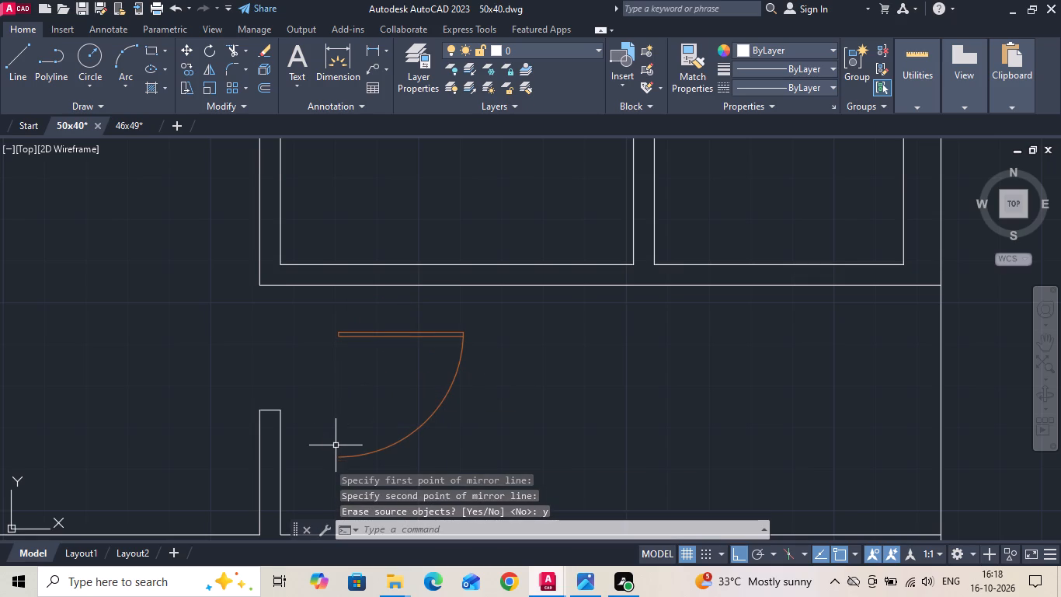
# Copy the mirrored door from its arc end onto the wall corner of the wash area doorway.
pyautogui.moveTo(359, 409); pyautogui.dragTo(360, 363, button='middle')
pyautogui.scroll(1, 356, 388)
pyautogui.moveTo(398, 436); pyautogui.dragTo(393, 426)
pyautogui.click(379, 399)
pyautogui.rightClick(378, 393)
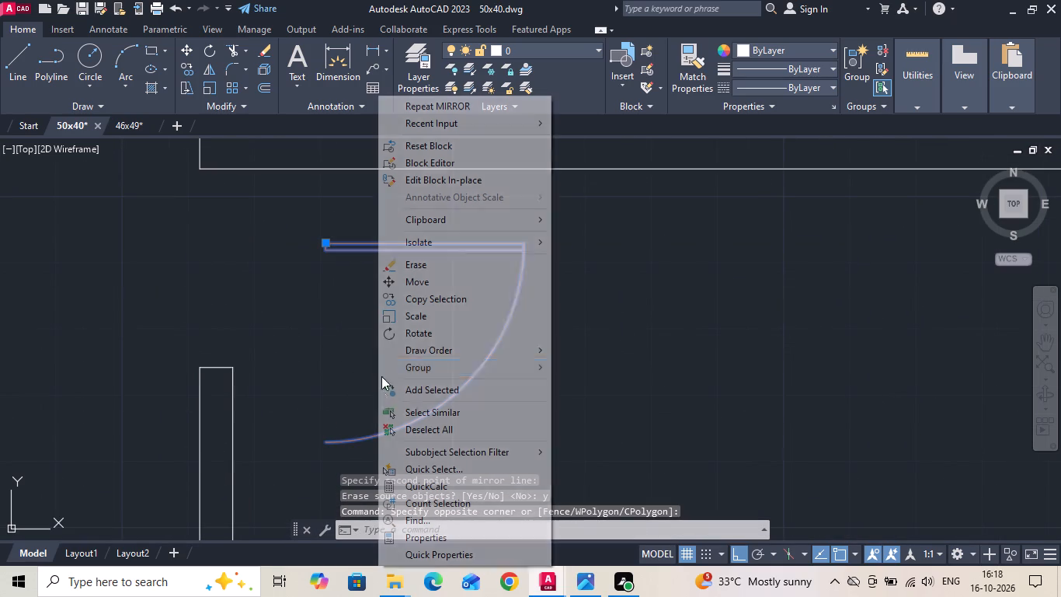
pyautogui.click(406, 289)
pyautogui.click(325, 445)
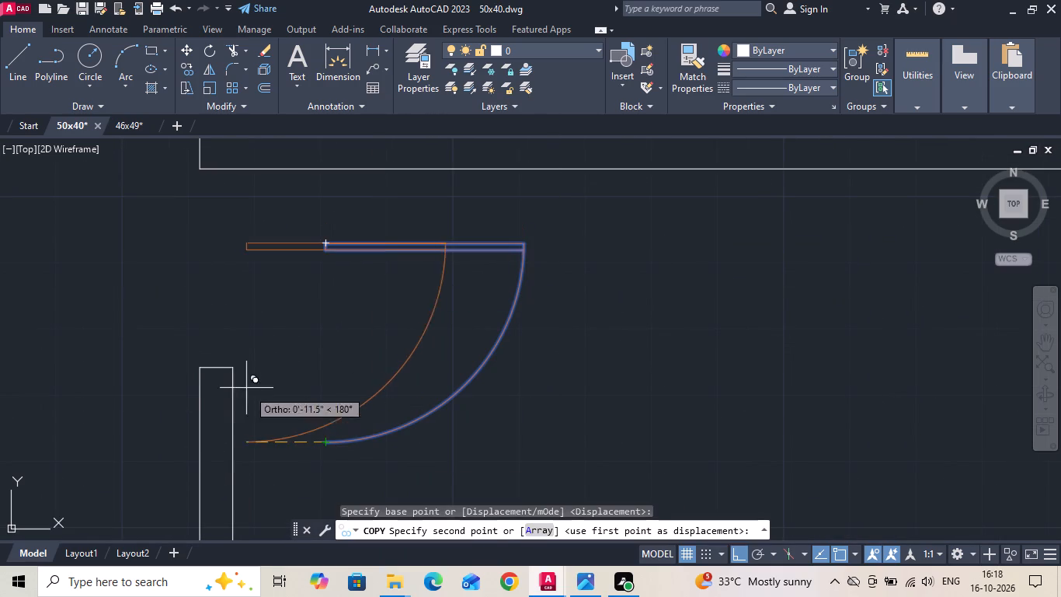
pyautogui.click(203, 372)
pyautogui.press('Escape')
# Rotate the spare door block beside the wash doorway by 270 degrees.
pyautogui.moveTo(492, 309); pyautogui.dragTo(475, 377)
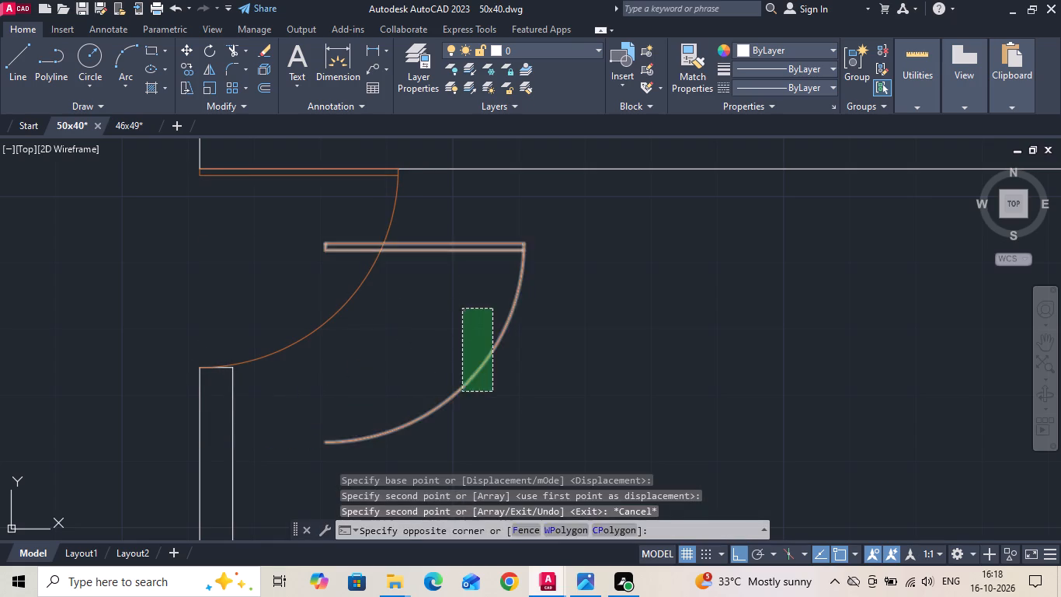
pyautogui.click(462, 392)
pyautogui.rightClick(462, 393)
pyautogui.click(468, 338)
pyautogui.click(474, 319)
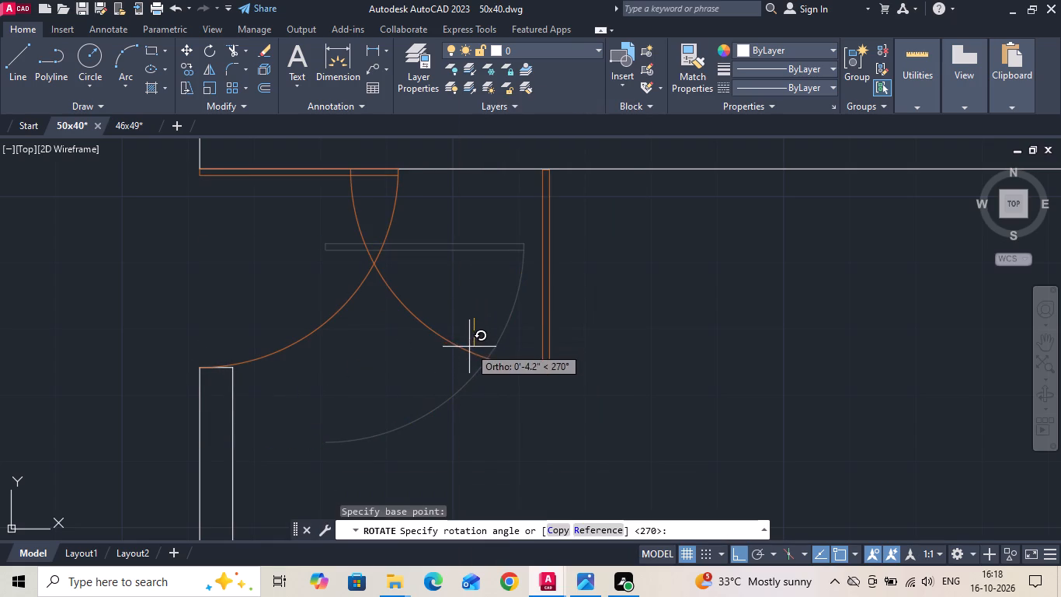
pyautogui.click(438, 447)
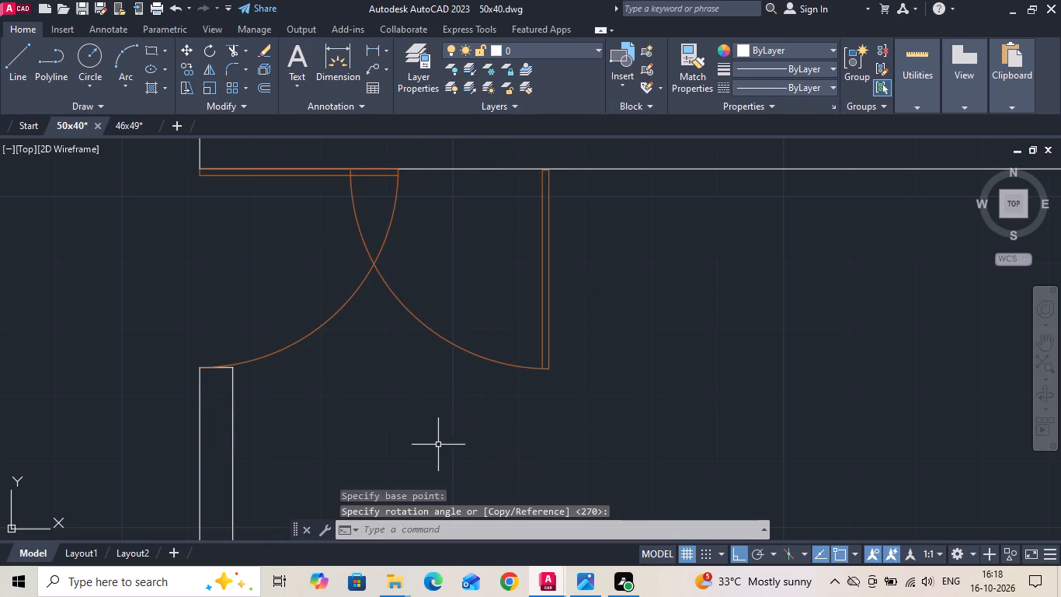
# Move the rotated door from its arc end to the top wall's end corner at the pooja room doorway.
pyautogui.moveTo(548, 383); pyautogui.dragTo(544, 372)
pyautogui.click(527, 336)
pyautogui.rightClick(509, 360)
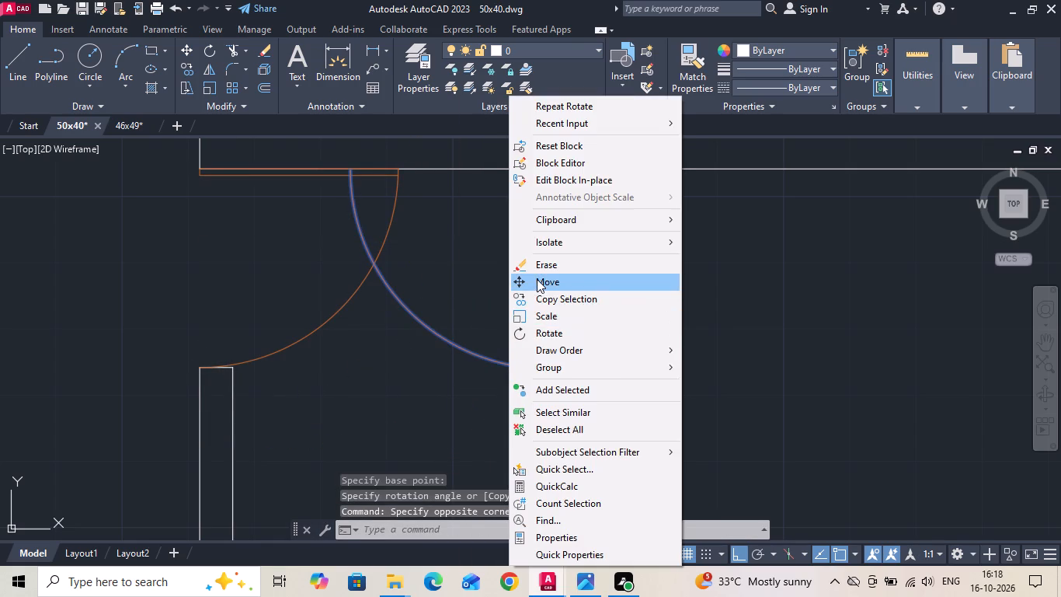
pyautogui.click(537, 278)
pyautogui.moveTo(510, 347); pyautogui.dragTo(512, 442, button='middle')
pyautogui.scroll(2, 346, 274)
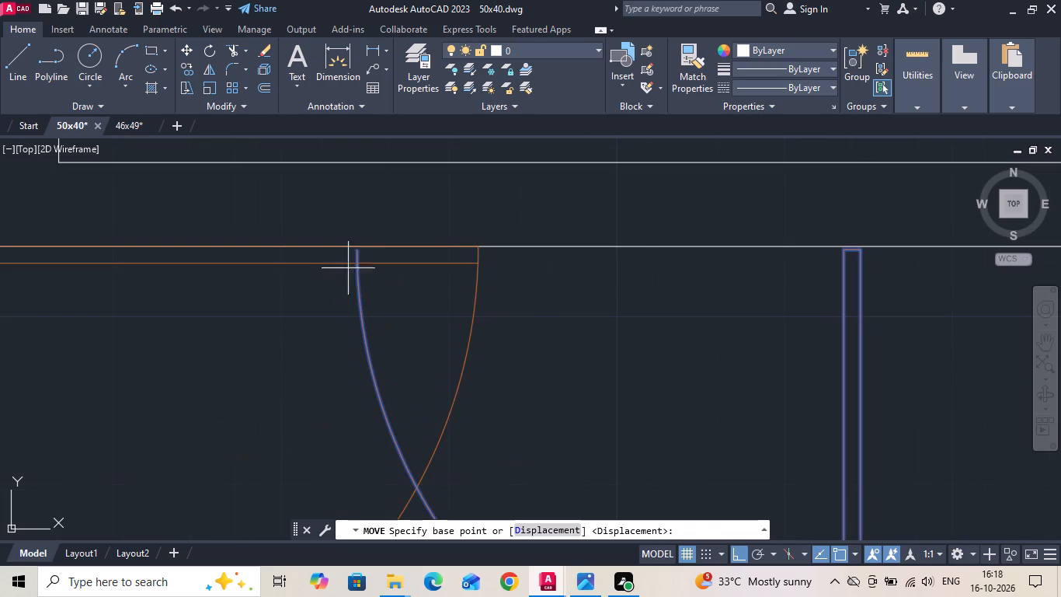
pyautogui.scroll(3, 357, 257)
pyautogui.click(354, 232)
pyautogui.scroll(-2, 337, 290)
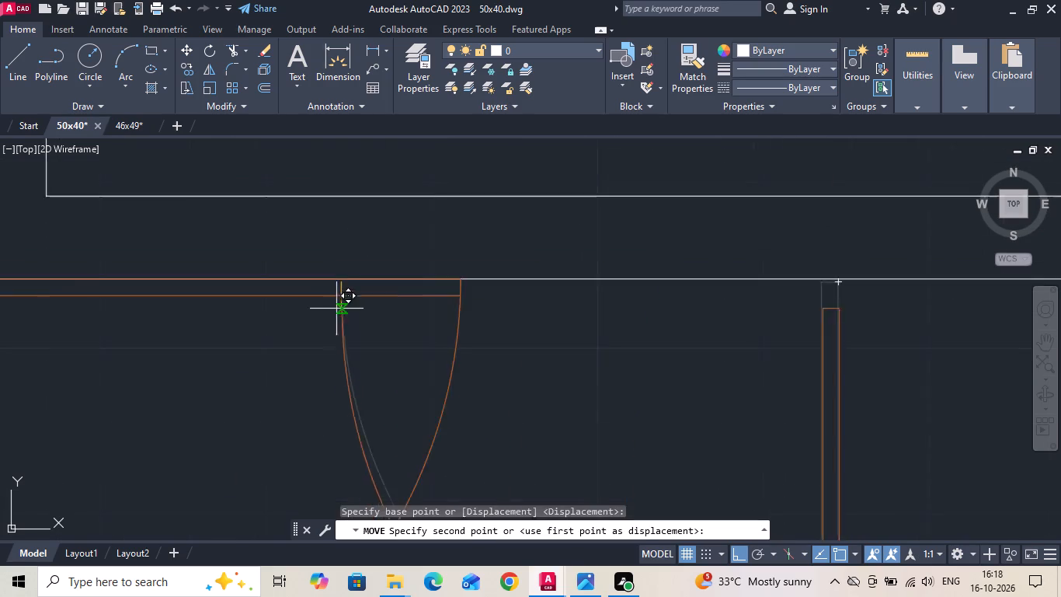
pyautogui.scroll(-7, 336, 312)
pyautogui.scroll(3, 464, 281)
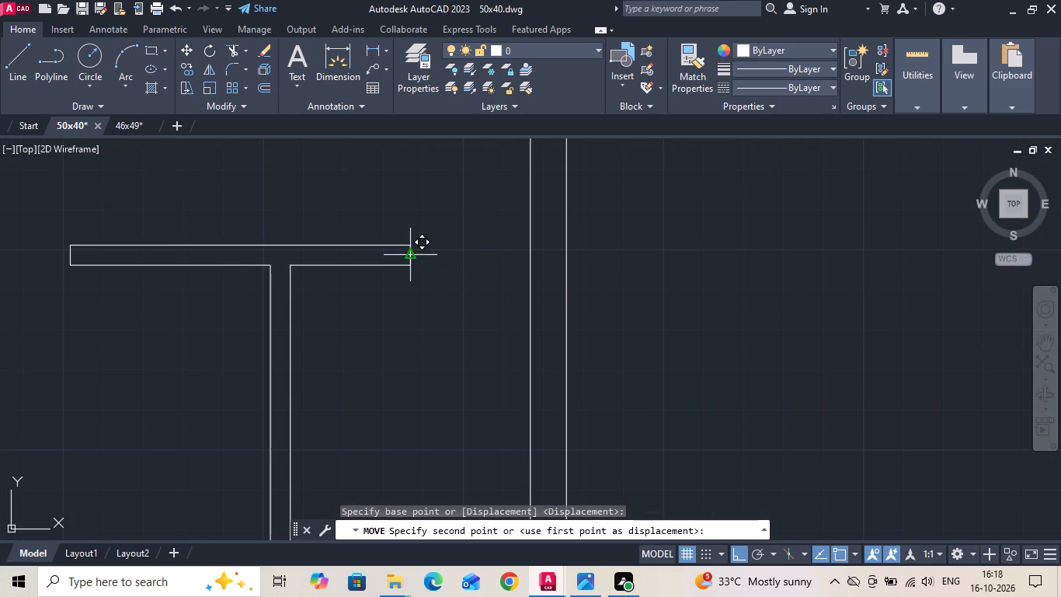
pyautogui.click(408, 243)
pyautogui.scroll(-2, 460, 326)
pyautogui.press('Escape')
# Mirror the pooja room door about a vertical line through the store, keeping the source door.
pyautogui.moveTo(467, 310); pyautogui.dragTo(458, 351)
pyautogui.click(455, 357)
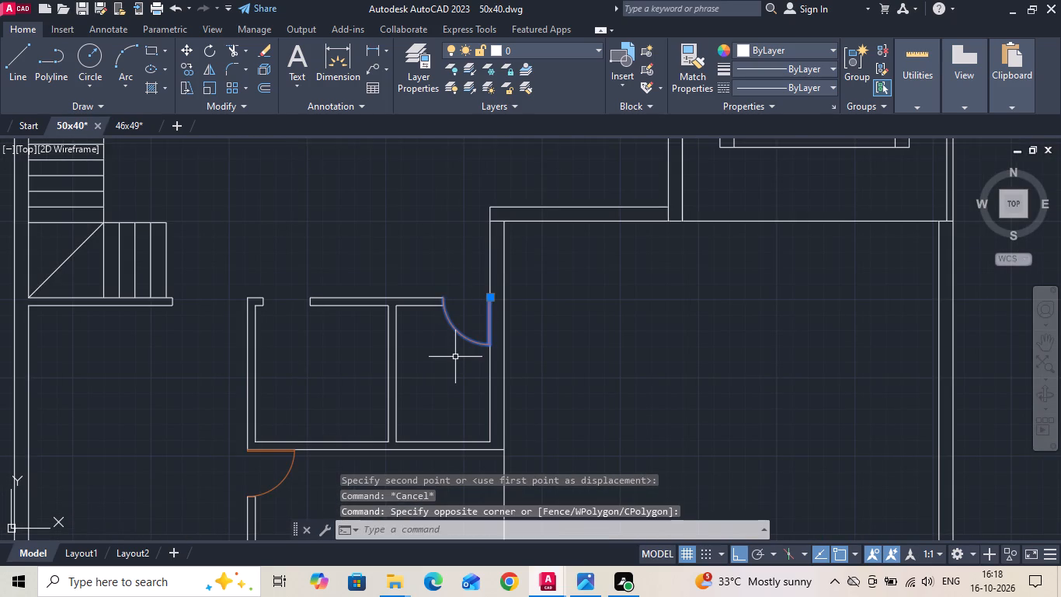
pyautogui.write('mi')
pyautogui.press('space')
pyautogui.moveTo(353, 351); pyautogui.dragTo(352, 366)
pyautogui.click(348, 384)
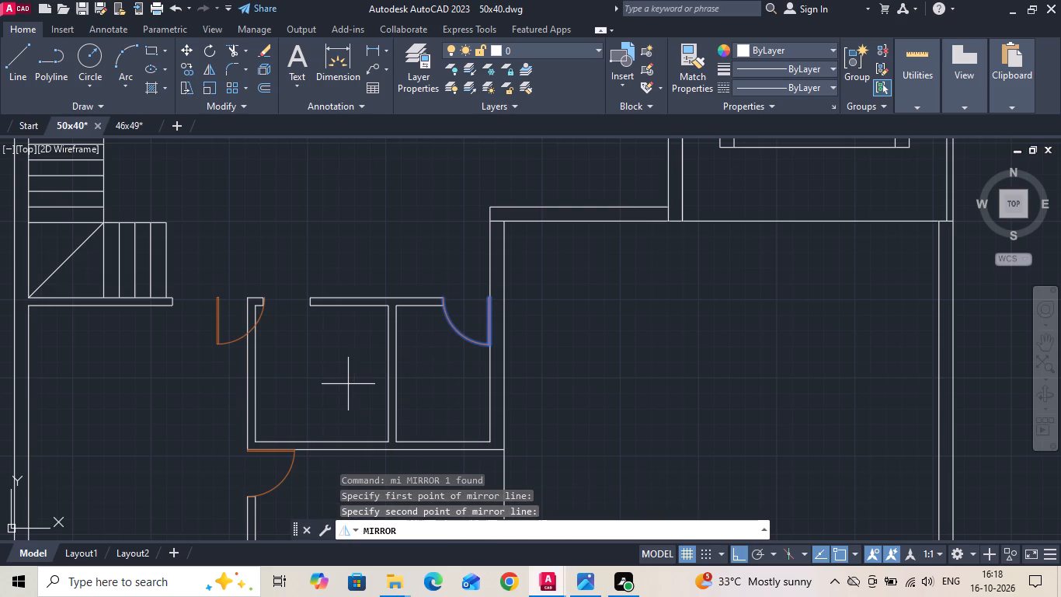
pyautogui.write('n')
pyautogui.press('space')
# Move the mirrored door from its arc end to the right-hand wall corner of the store doorway.
pyautogui.scroll(2, 249, 345)
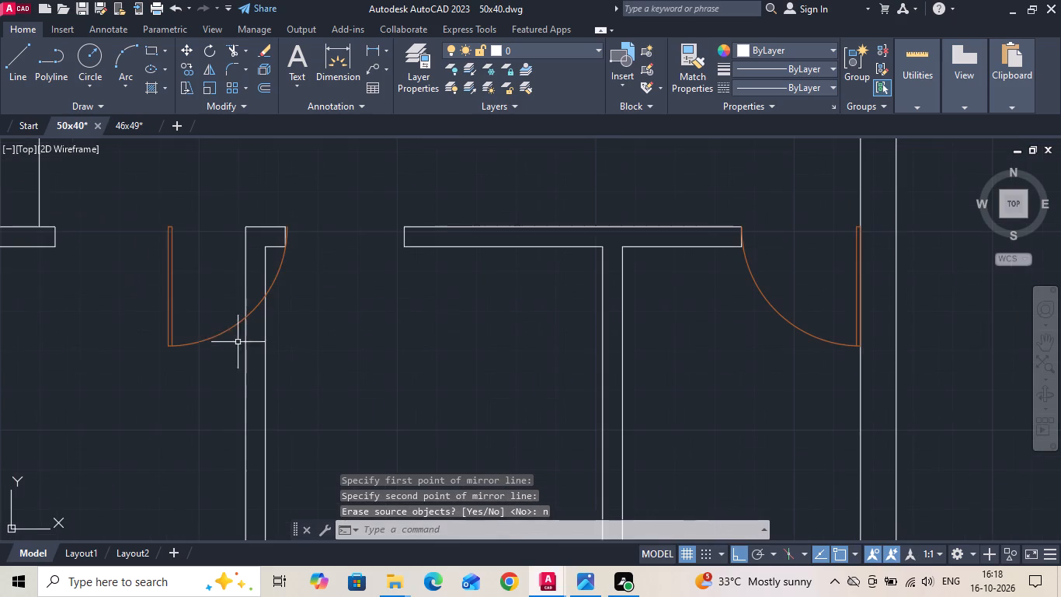
pyautogui.click(223, 338)
pyautogui.click(210, 311)
pyautogui.rightClick(210, 311)
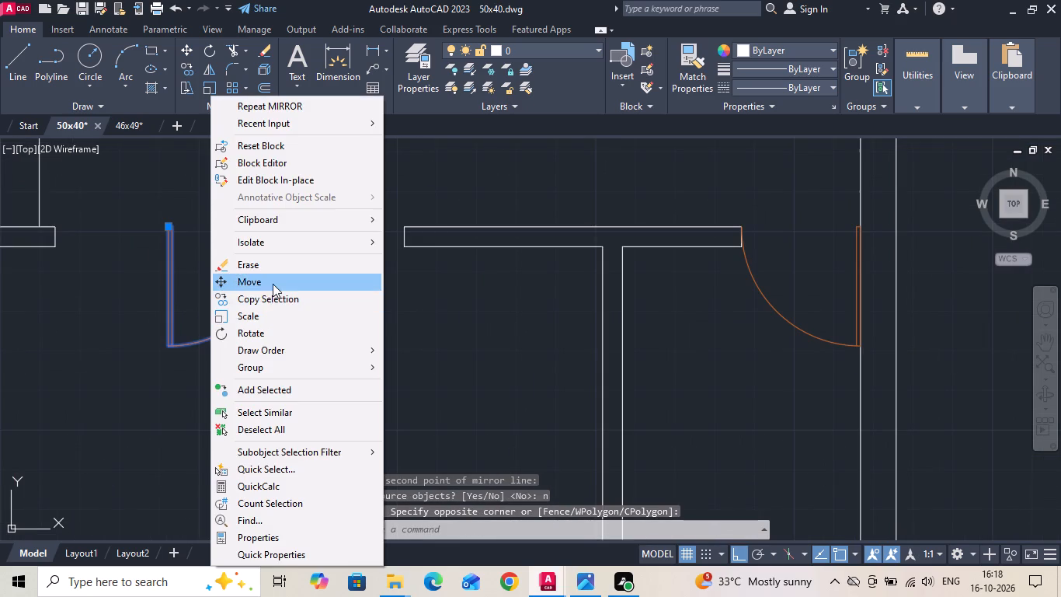
pyautogui.click(273, 284)
pyautogui.scroll(2, 286, 232)
pyautogui.scroll(2, 370, 186)
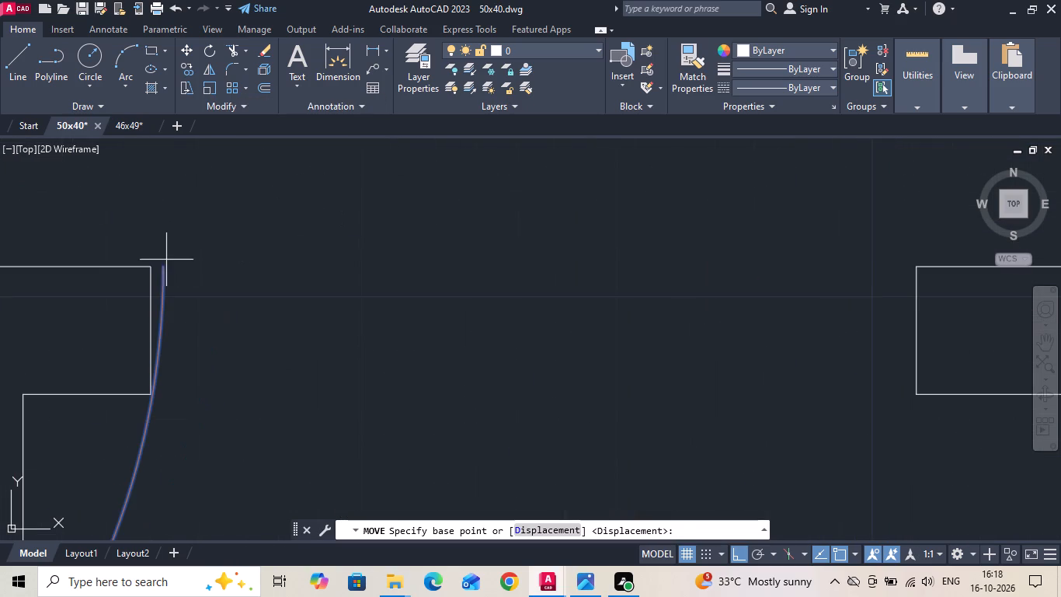
pyautogui.click(162, 268)
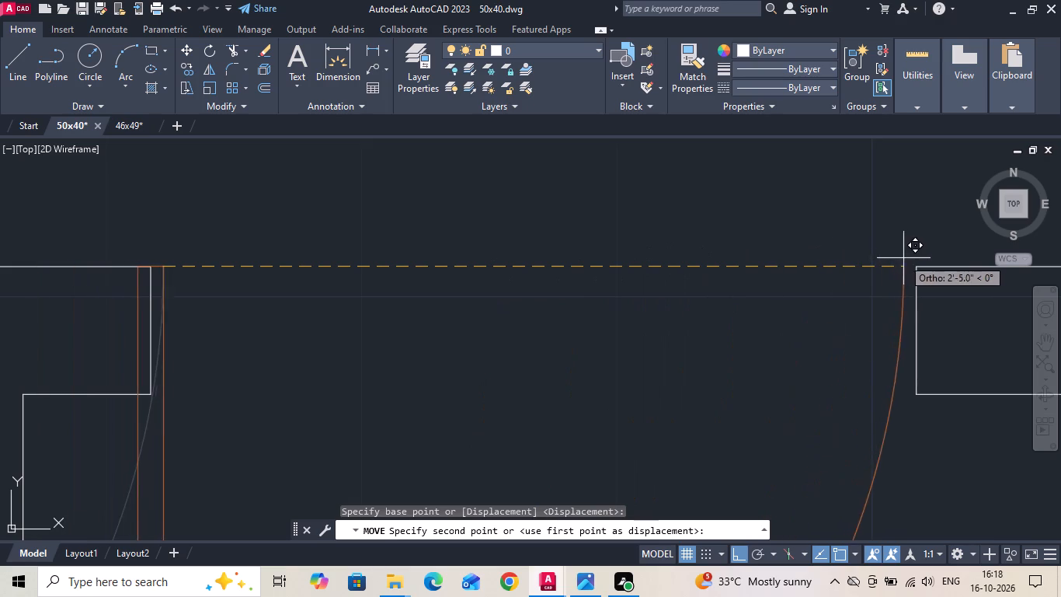
pyautogui.click(912, 264)
pyautogui.scroll(-3, 635, 319)
pyautogui.scroll(-2, 542, 356)
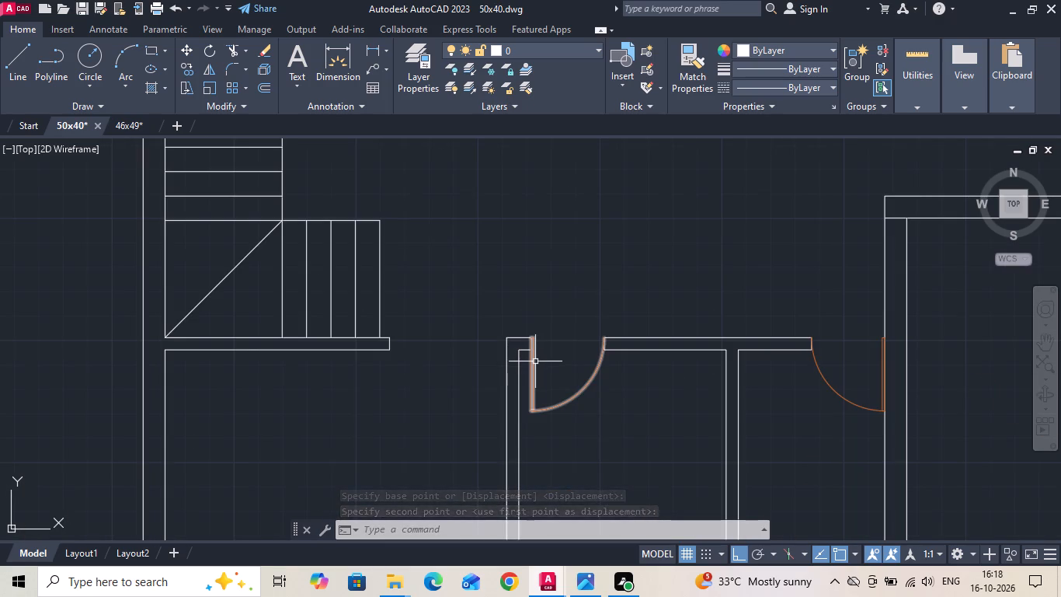
pyautogui.scroll(-2, 534, 362)
pyautogui.scroll(-1, 421, 370)
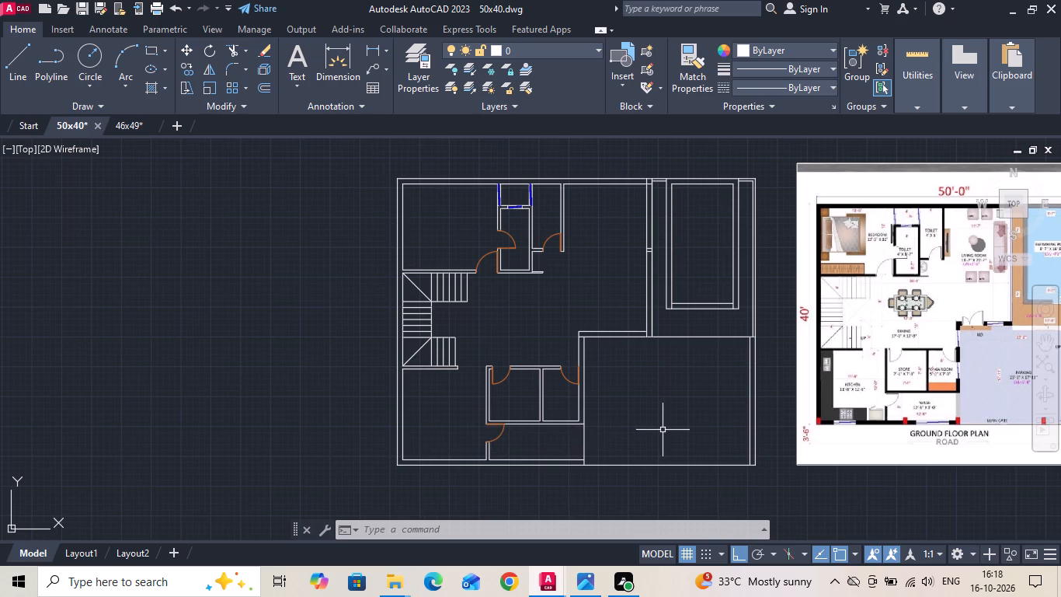
# Copy the window in the 13'-0"X12'-0" bedroom's bottom wall of the finished ground floor plan into the kitchen's bottom wall.
pyautogui.scroll(-3, 417, 414)
pyautogui.scroll(3, 515, 329)
pyautogui.scroll(1, 299, 313)
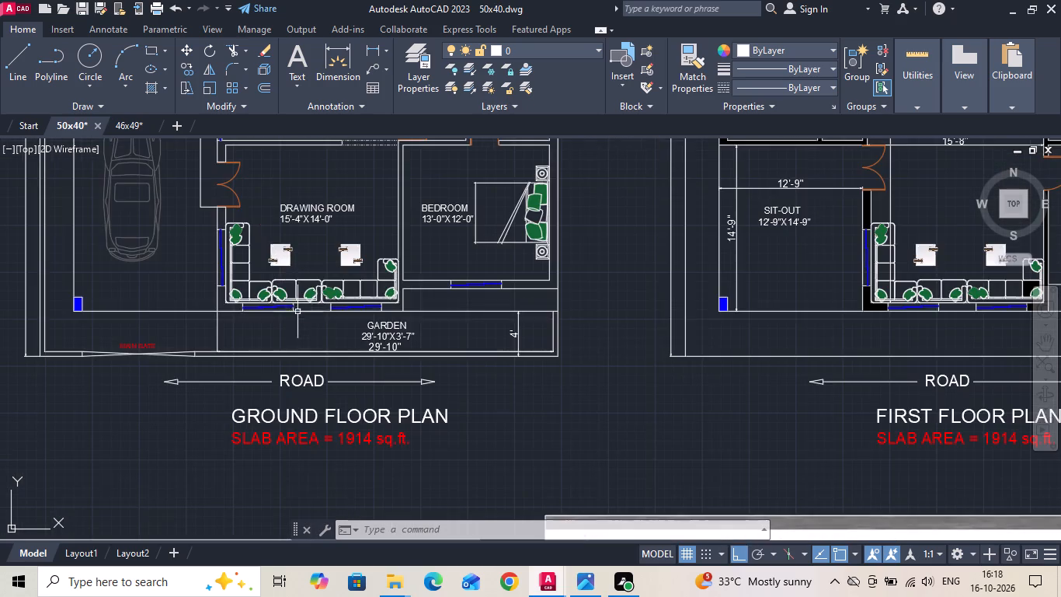
pyautogui.scroll(2, 388, 267)
pyautogui.moveTo(488, 264); pyautogui.dragTo(544, 317)
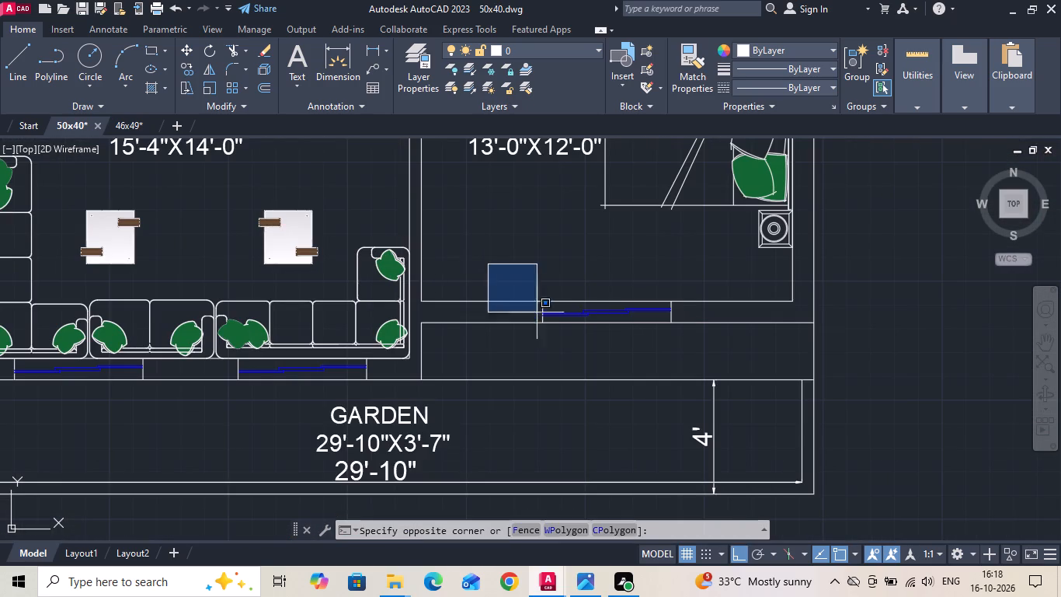
pyautogui.moveTo(544, 317); pyautogui.dragTo(537, 312)
pyautogui.click(695, 348)
pyautogui.rightClick(695, 347)
pyautogui.click(730, 320)
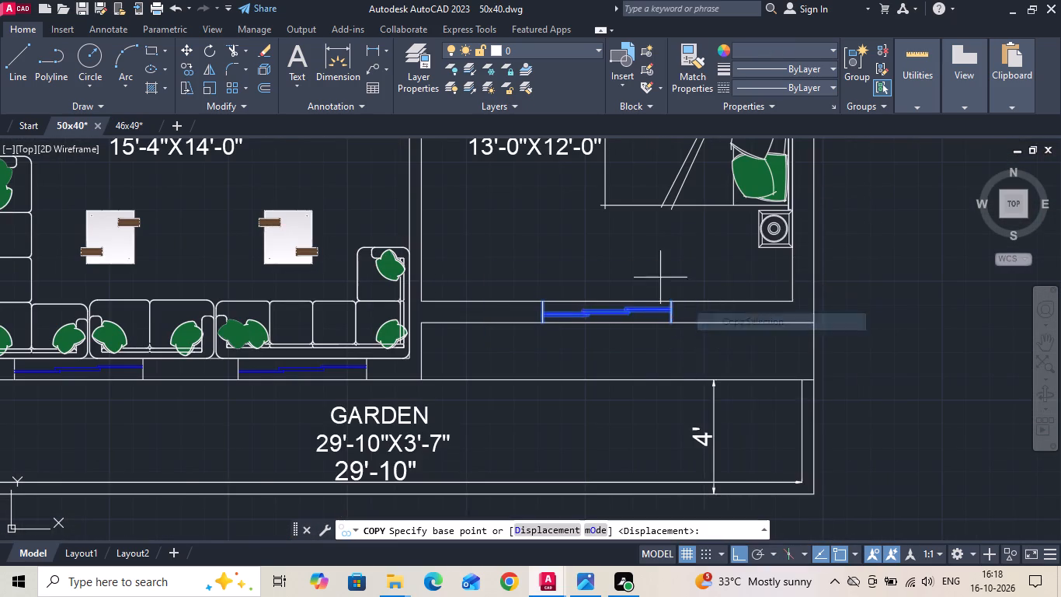
pyautogui.scroll(1, 636, 273)
pyautogui.click(592, 317)
pyautogui.scroll(-6, 593, 313)
pyautogui.scroll(2, 604, 449)
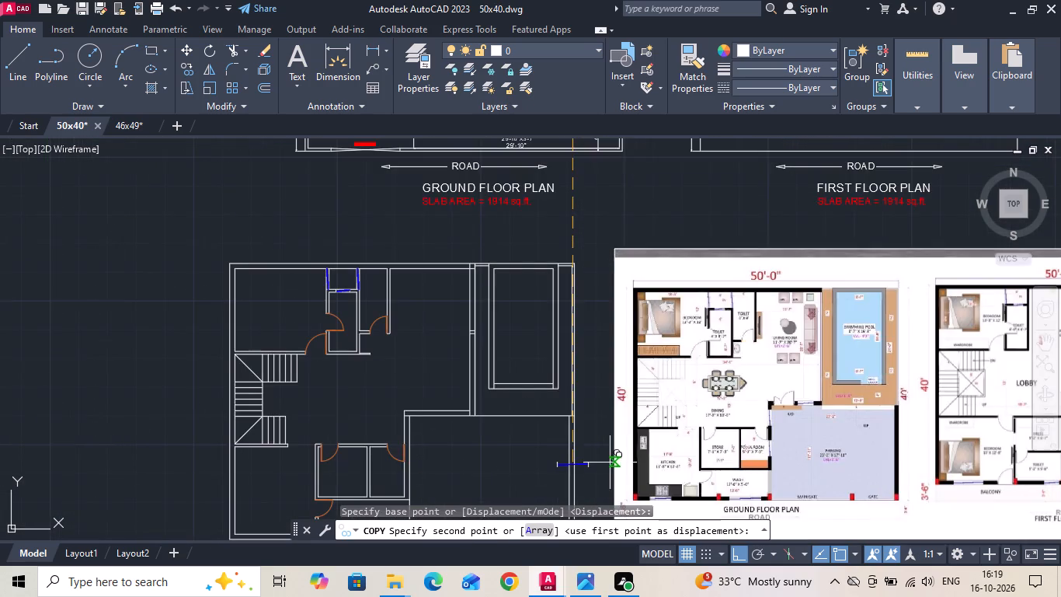
pyautogui.moveTo(610, 463); pyautogui.dragTo(659, 333, button='middle')
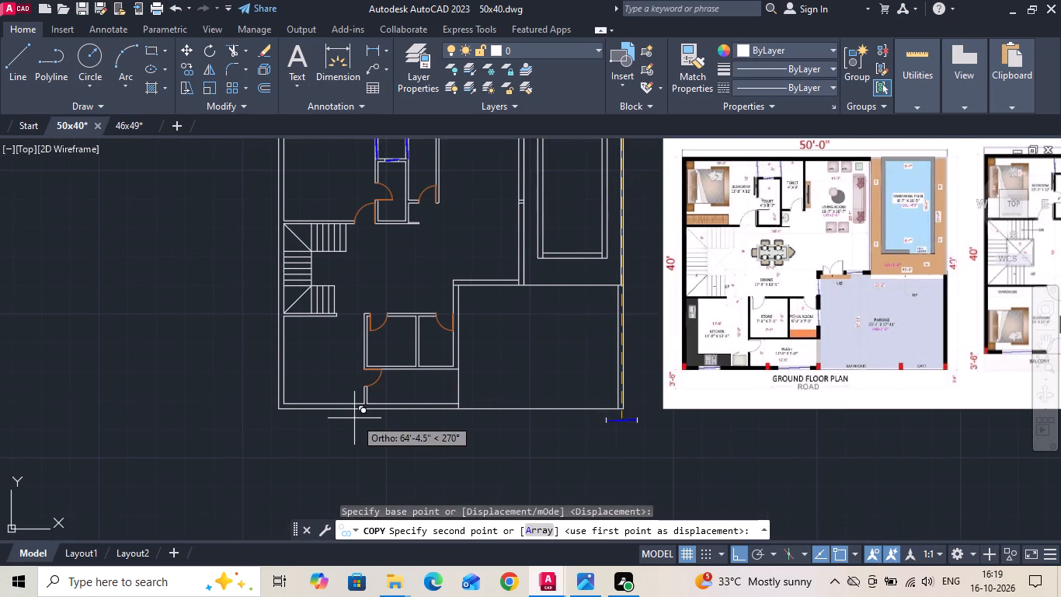
pyautogui.scroll(2, 329, 424)
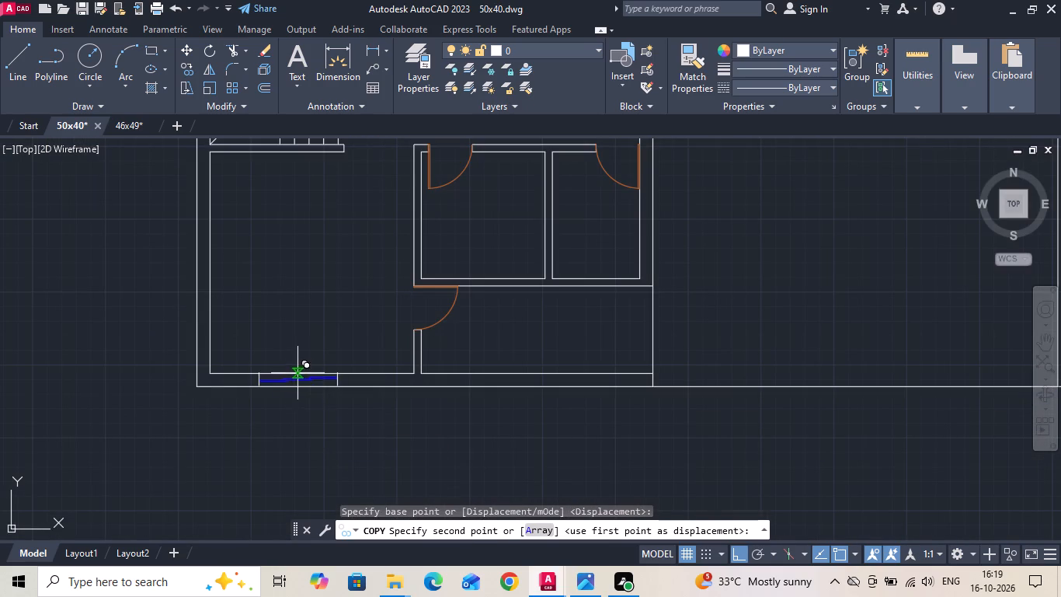
pyautogui.click(308, 369)
pyautogui.scroll(-1, 293, 400)
pyautogui.press('Escape')
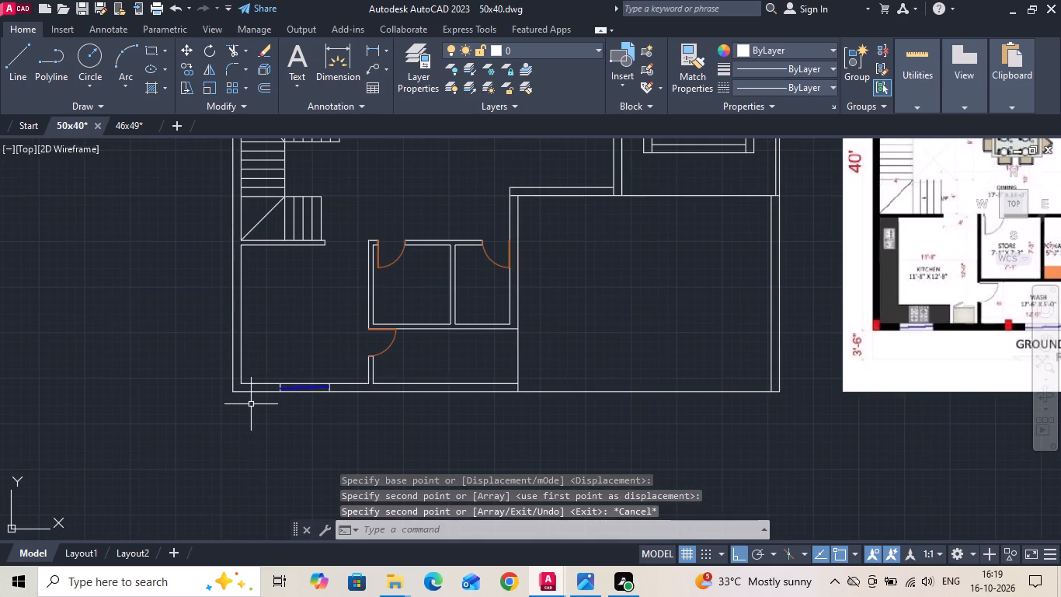
# Offset the kitchen's bottom and left inner wall lines 2' into the room for the counter edges.
pyautogui.scroll(2, 243, 404)
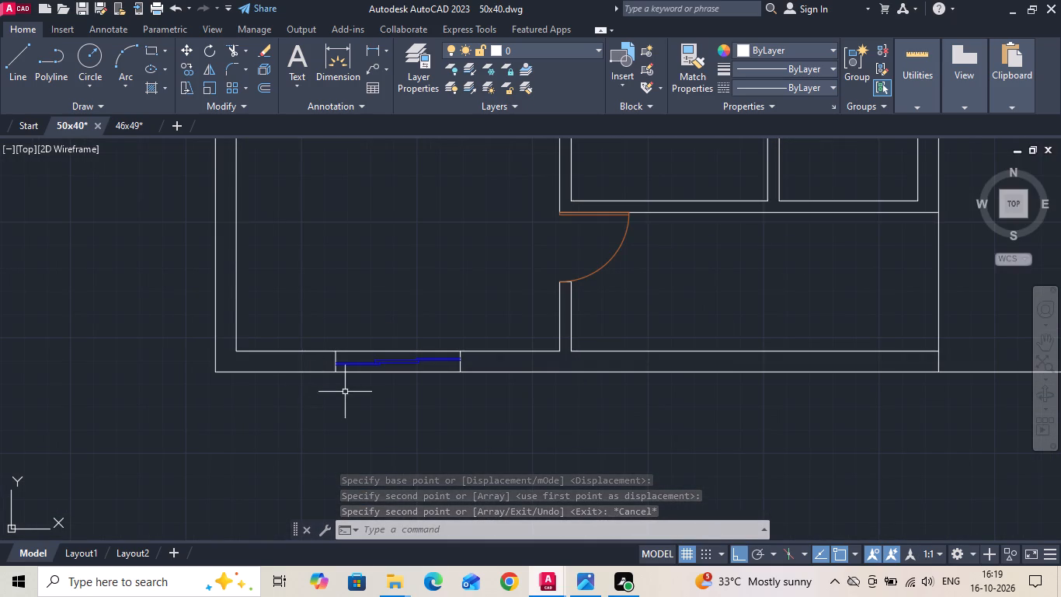
pyautogui.scroll(-2, 343, 398)
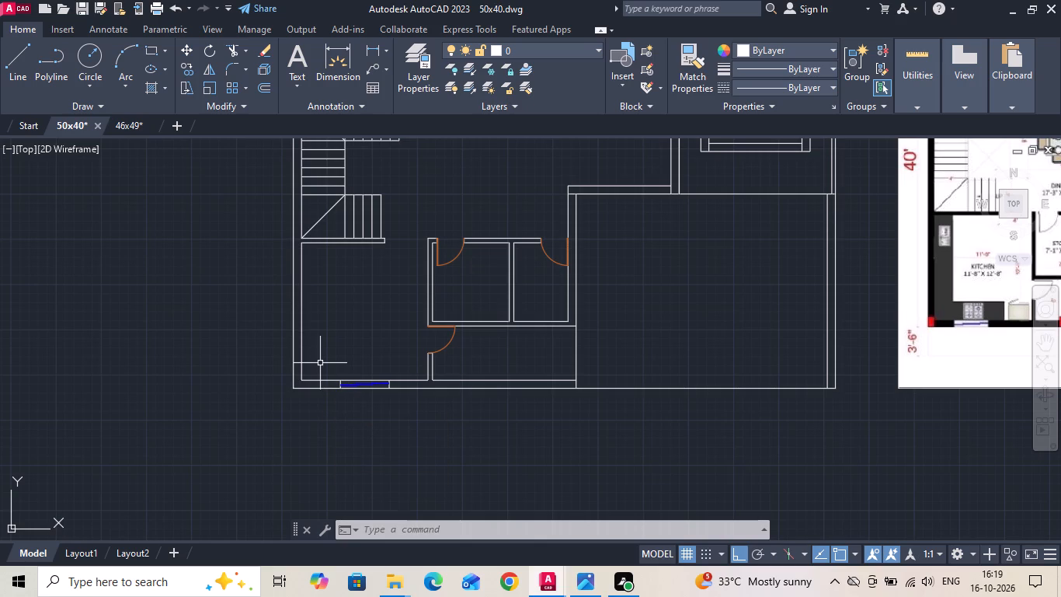
pyautogui.write("o 2'")
pyautogui.press('Return')
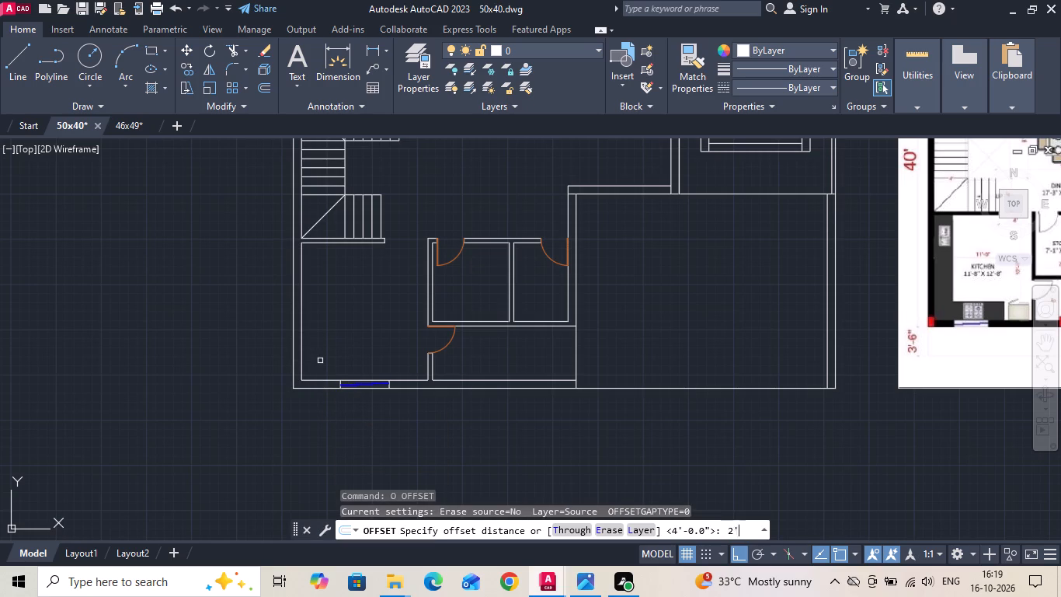
pyautogui.moveTo(310, 379); pyautogui.dragTo(316, 369)
pyautogui.click(325, 351)
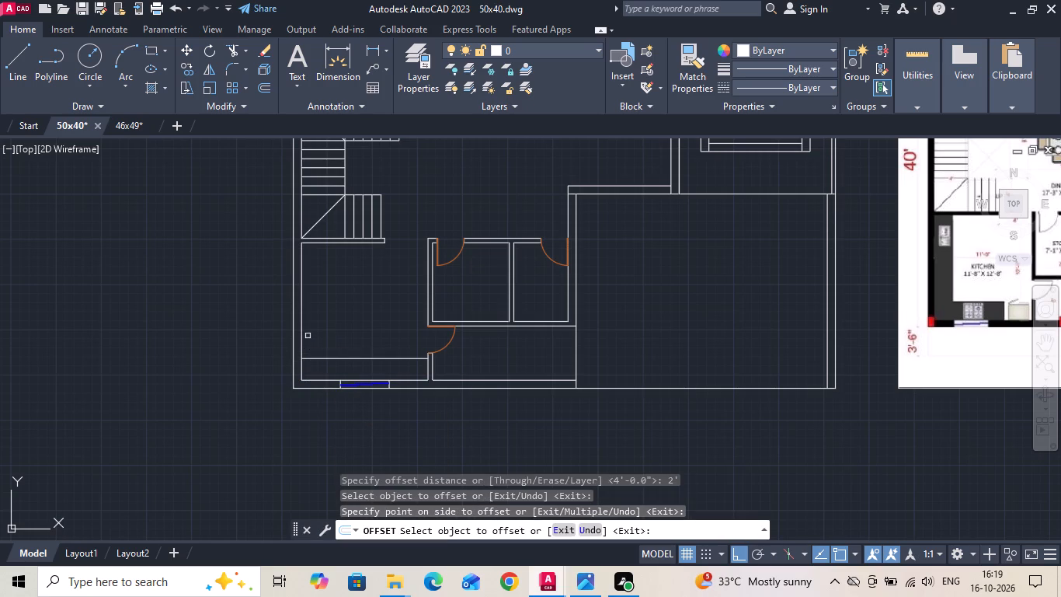
pyautogui.moveTo(303, 318); pyautogui.dragTo(310, 312)
pyautogui.click(329, 302)
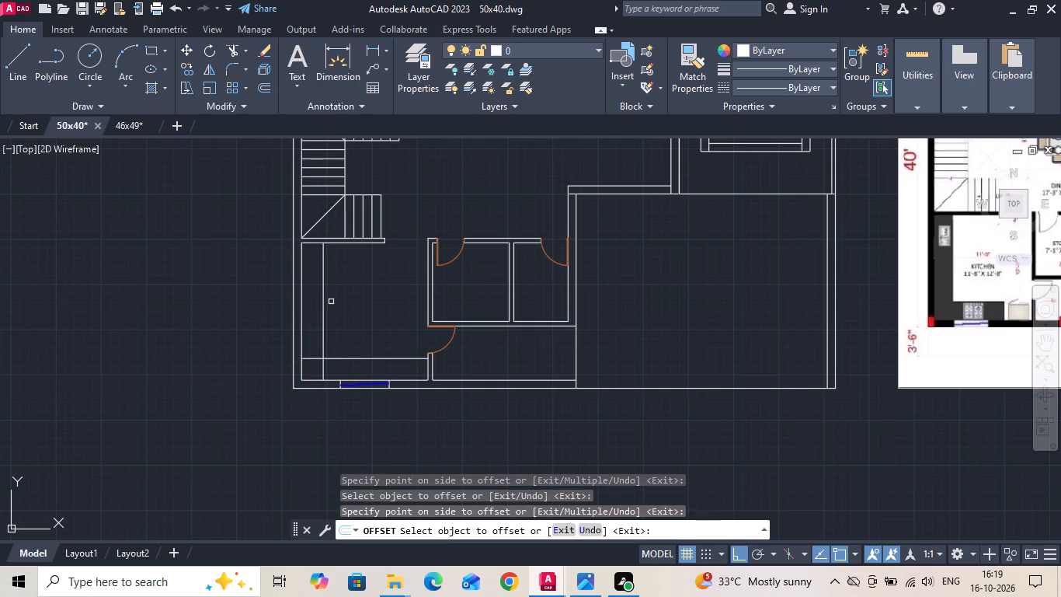
pyautogui.press('Escape')
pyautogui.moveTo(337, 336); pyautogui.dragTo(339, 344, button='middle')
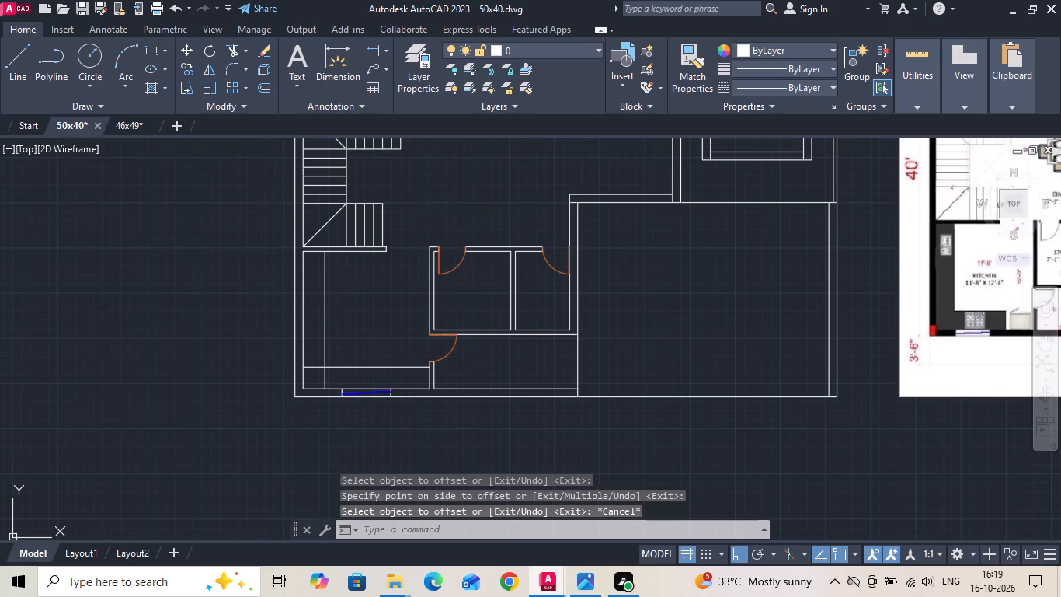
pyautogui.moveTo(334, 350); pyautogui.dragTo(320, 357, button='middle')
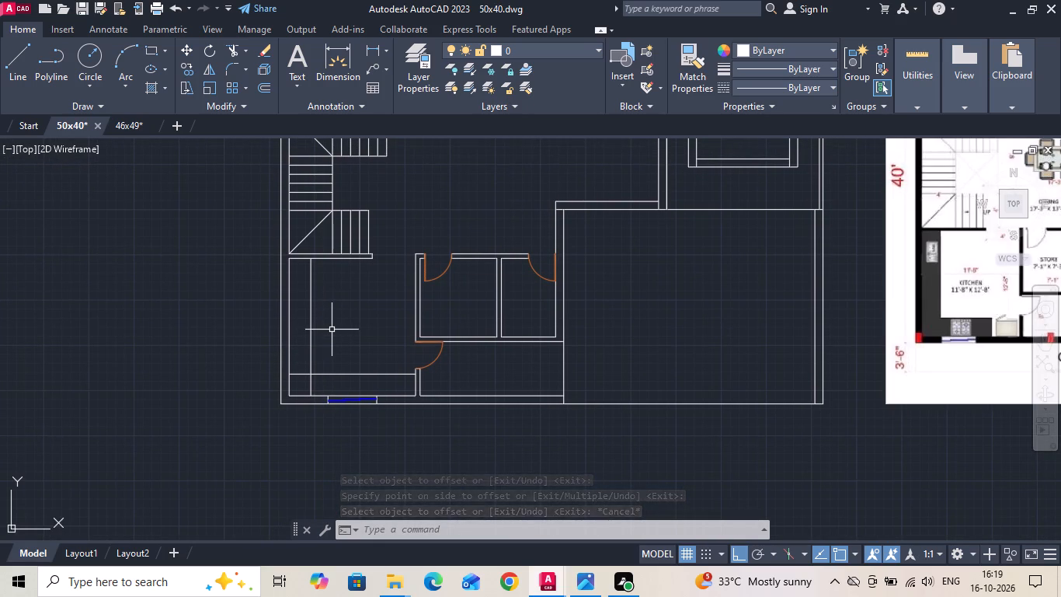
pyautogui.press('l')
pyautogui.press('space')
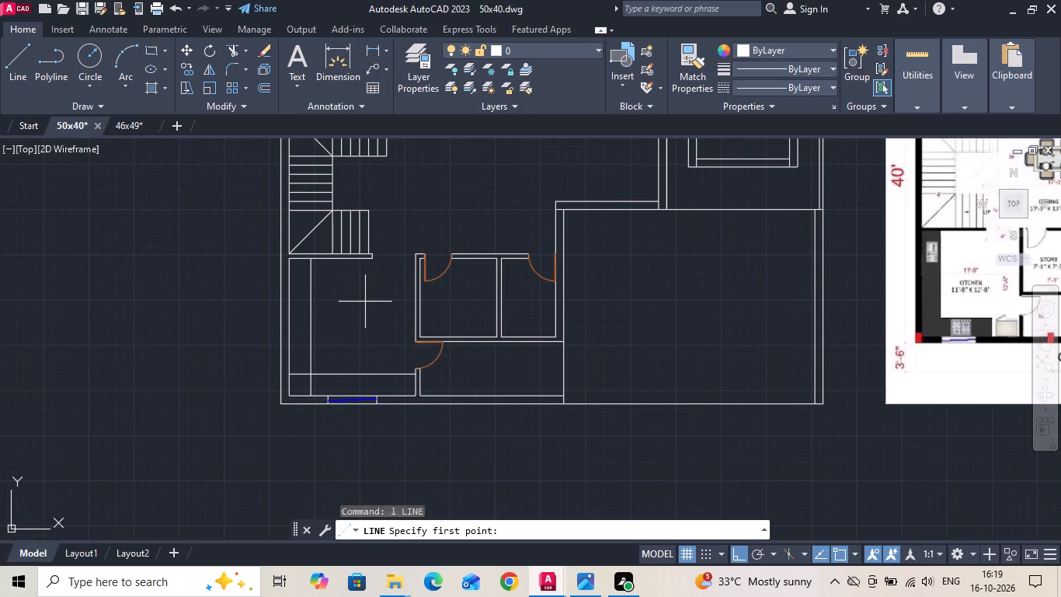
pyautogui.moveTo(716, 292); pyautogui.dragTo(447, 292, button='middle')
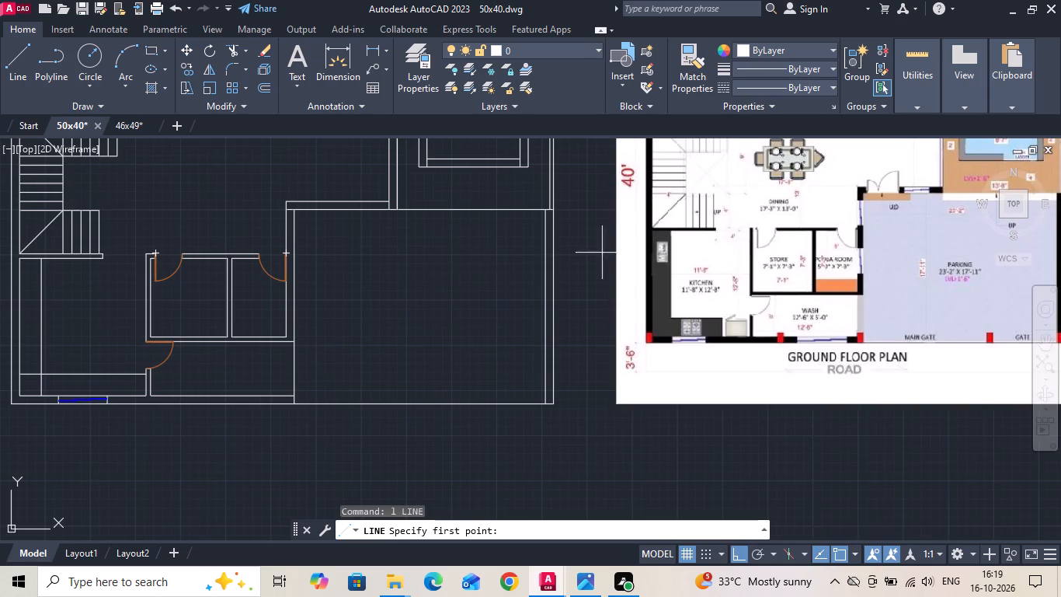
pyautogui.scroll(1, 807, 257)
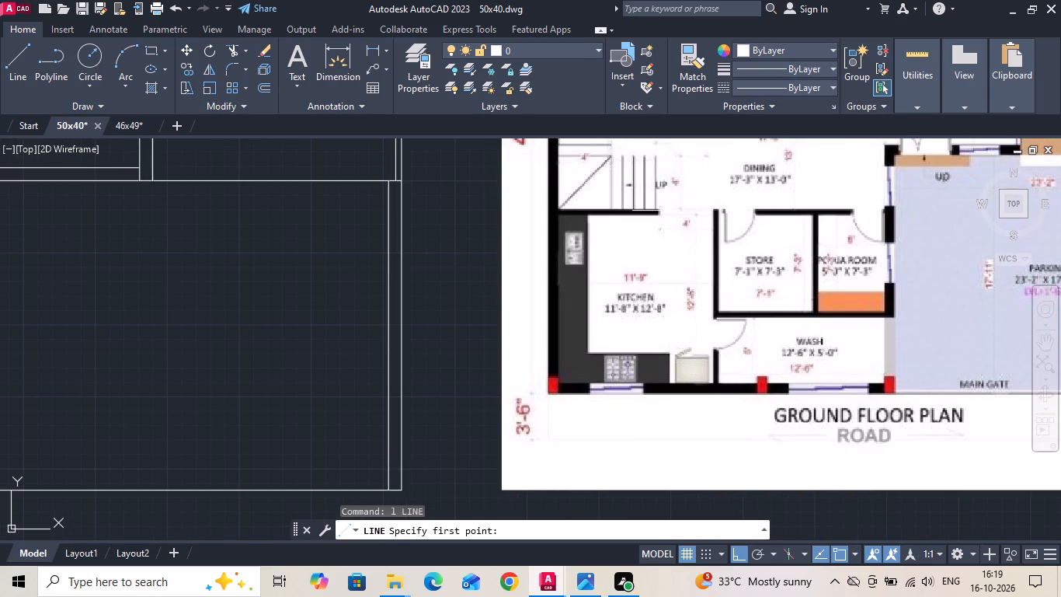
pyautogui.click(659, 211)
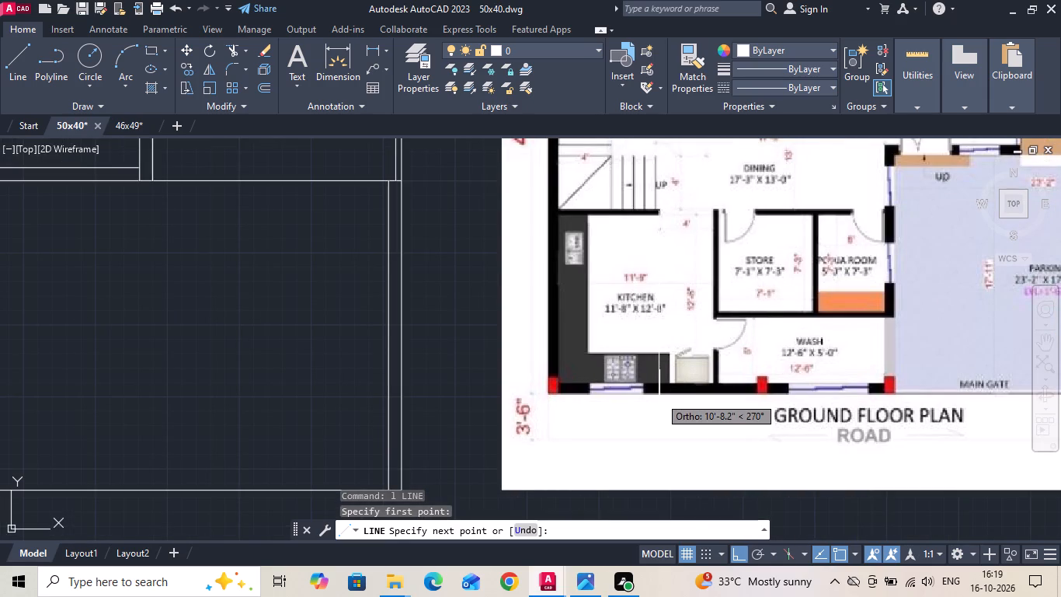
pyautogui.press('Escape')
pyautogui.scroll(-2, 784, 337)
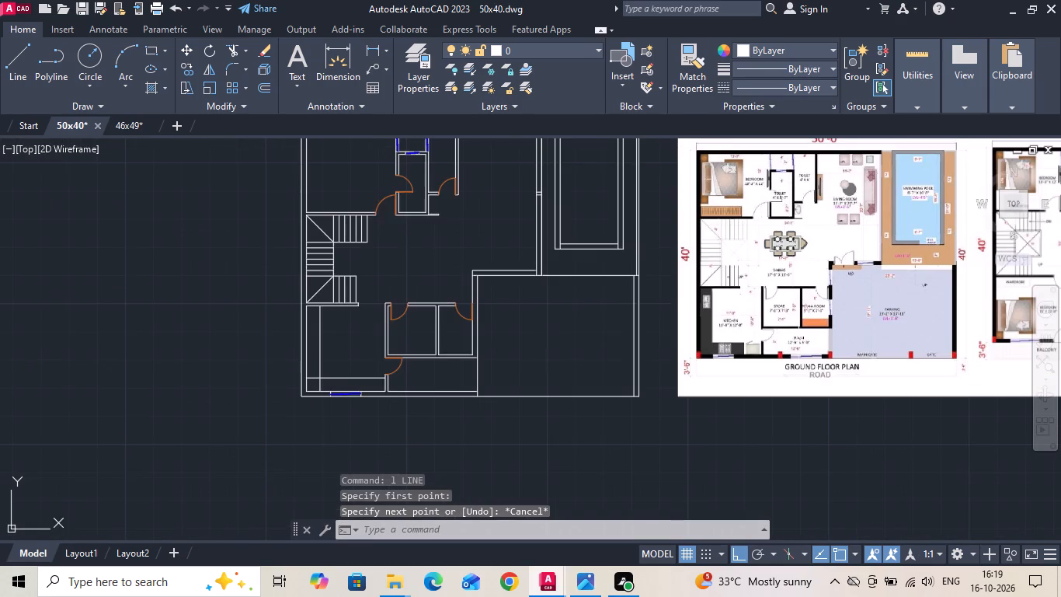
# Offset the kitchen-side face of the short wall below the wash door 3'6" into the kitchen to mark the counter's end.
pyautogui.scroll(3, 343, 372)
pyautogui.press('o')
pyautogui.press('space')
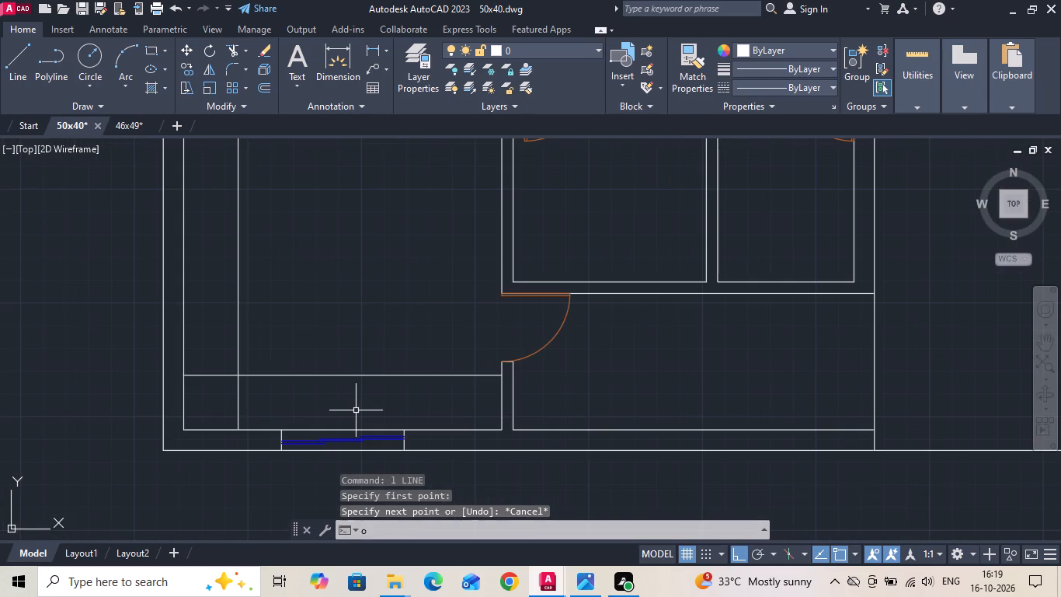
pyautogui.write("3'6")
pyautogui.press('space')
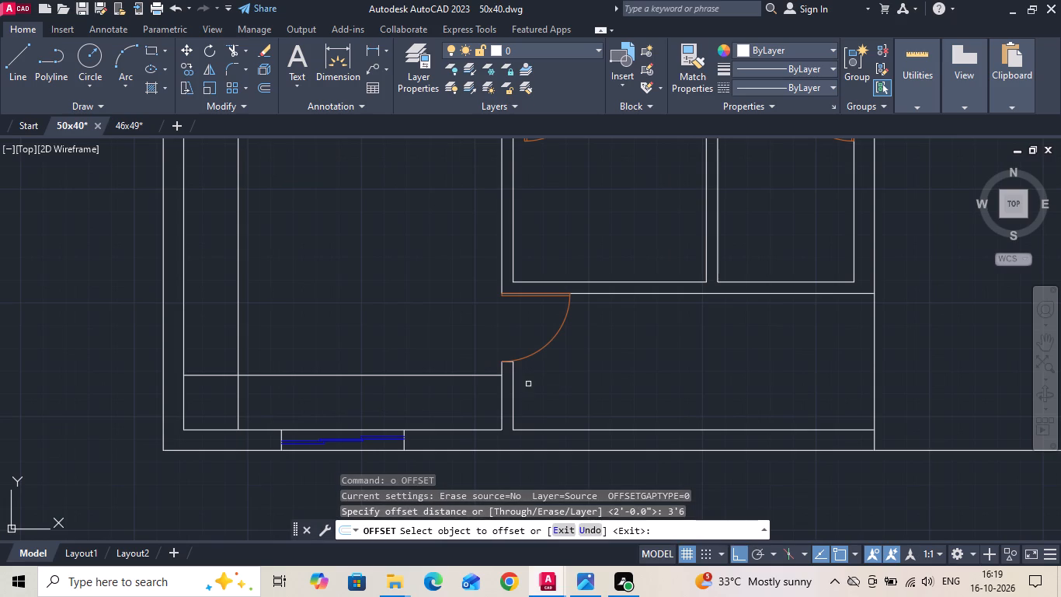
pyautogui.moveTo(503, 396); pyautogui.dragTo(494, 396)
pyautogui.click(397, 396)
pyautogui.press('Escape')
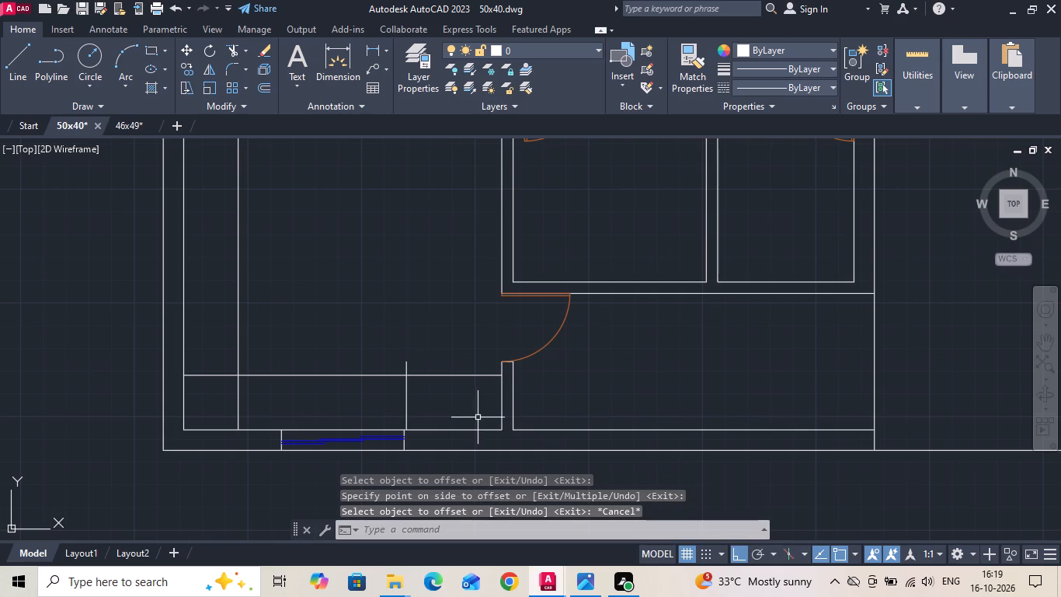
# Trim the overhanging and crossing counter lines so the kitchen counter forms a clean L-shape ending at the offset line.
pyautogui.press('t')
pyautogui.press('r')
pyautogui.press('space')
pyautogui.click(405, 364)
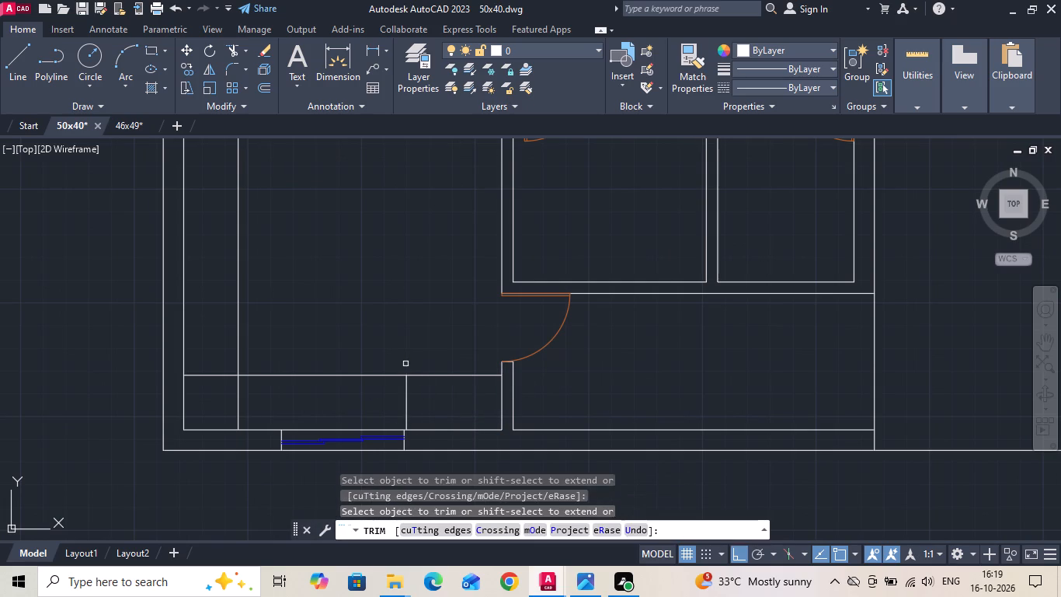
pyautogui.click(426, 384)
pyautogui.click(428, 357)
pyautogui.moveTo(280, 411); pyautogui.dragTo(200, 362)
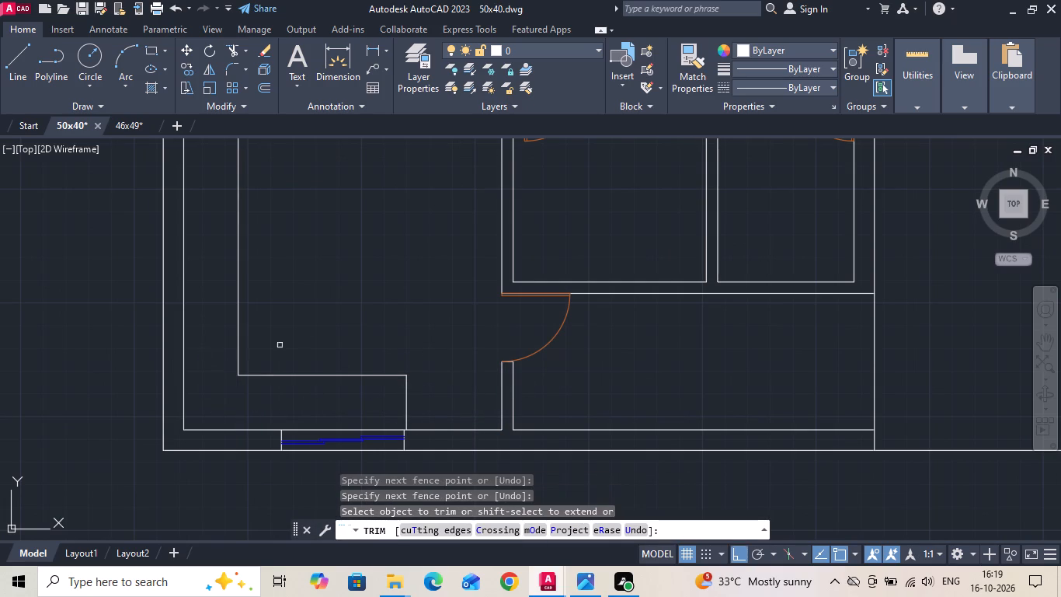
pyautogui.scroll(-2, 326, 320)
pyautogui.press('Escape')
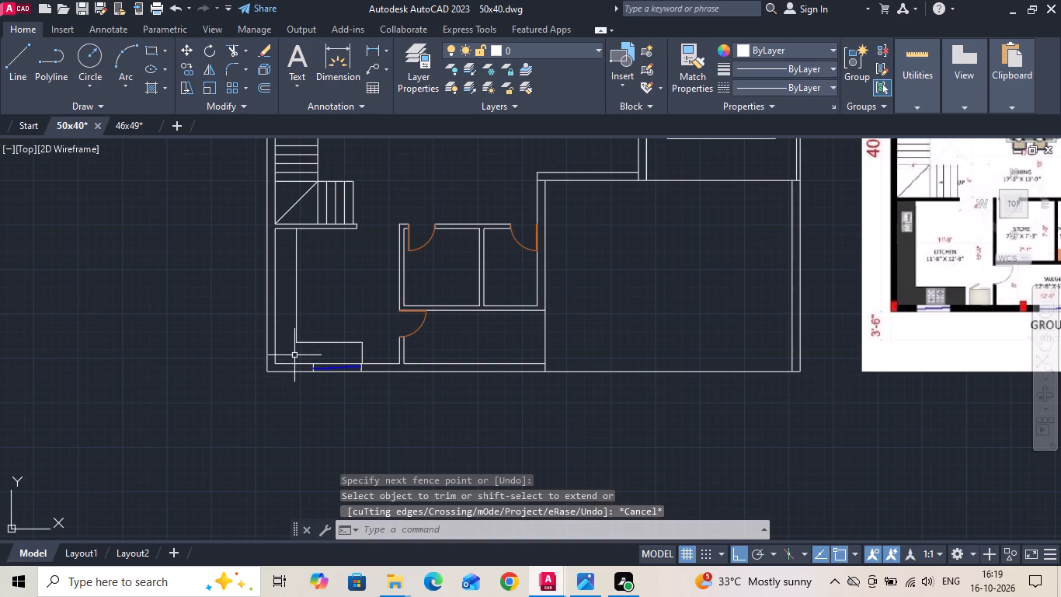
# Measure the kitchen window's width between its two jambs with a linear dimension, without placing it.
pyautogui.scroll(2, 293, 357)
pyautogui.scroll(1, 372, 381)
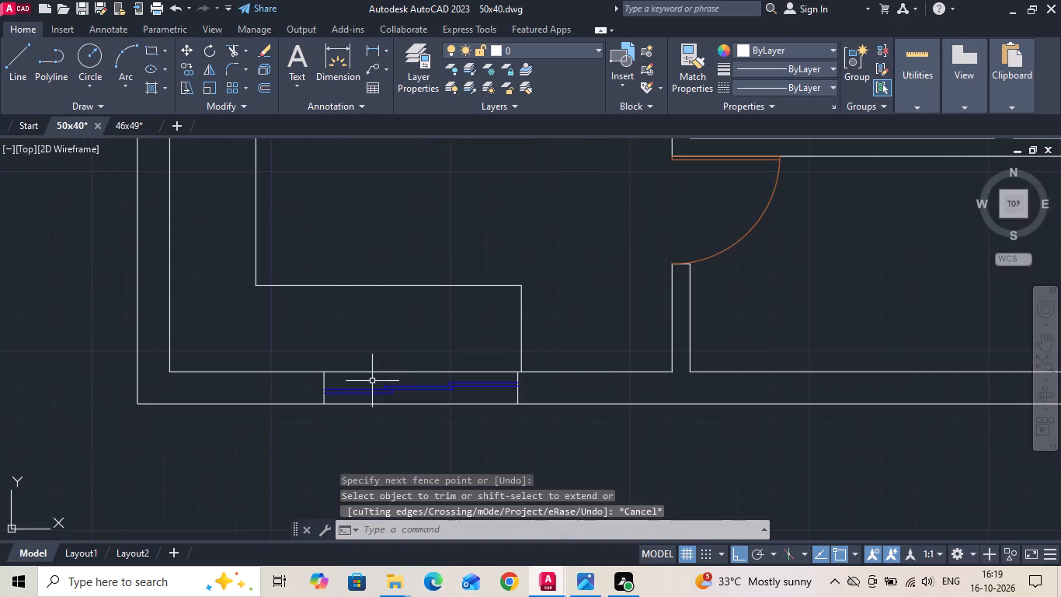
pyautogui.scroll(1, 372, 382)
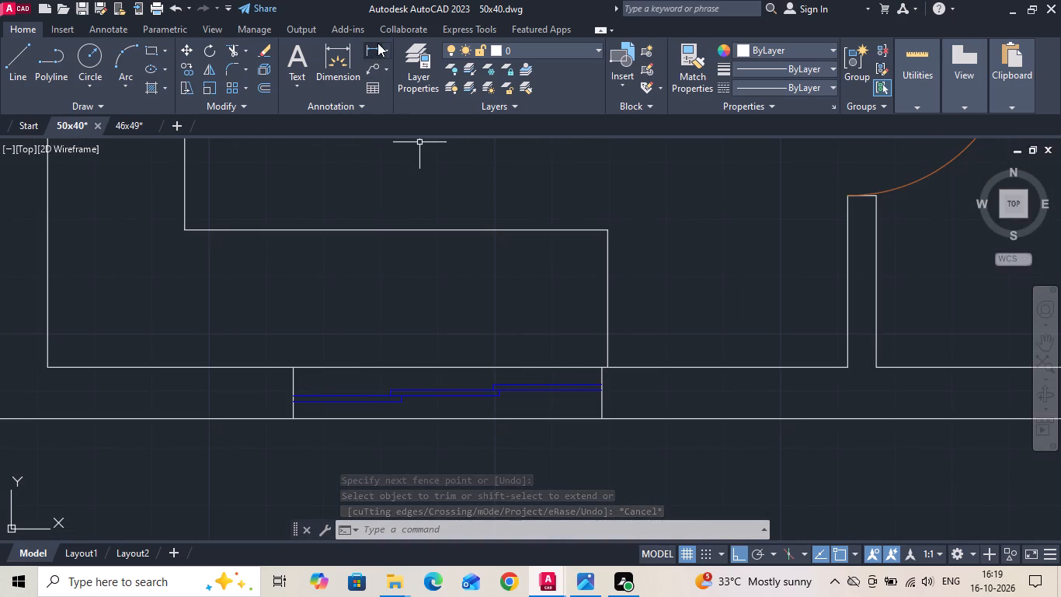
pyautogui.click(377, 43)
pyautogui.moveTo(294, 419); pyautogui.dragTo(301, 428)
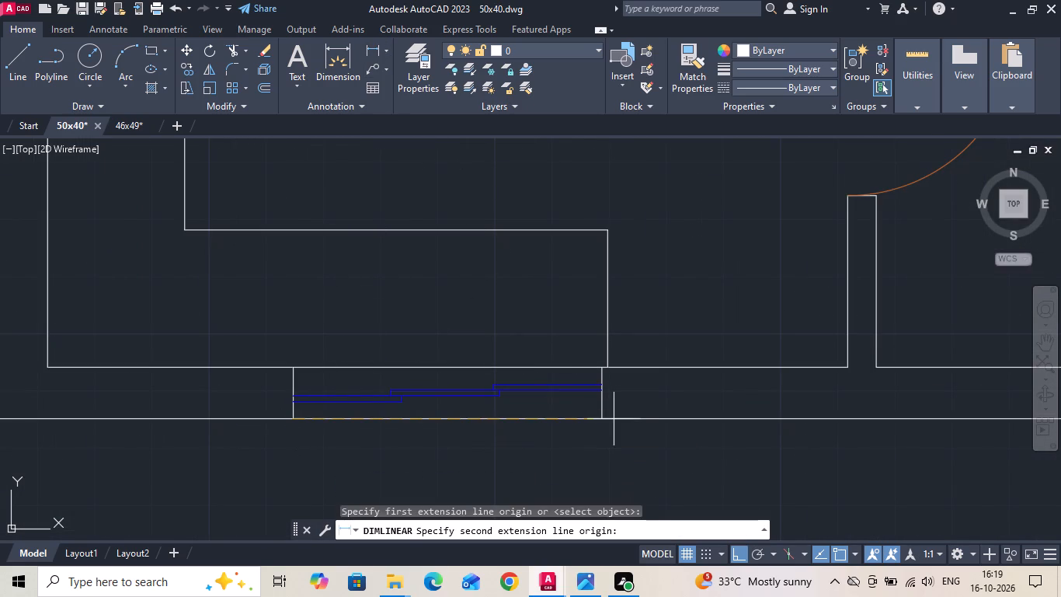
pyautogui.click(602, 416)
pyautogui.press('Escape')
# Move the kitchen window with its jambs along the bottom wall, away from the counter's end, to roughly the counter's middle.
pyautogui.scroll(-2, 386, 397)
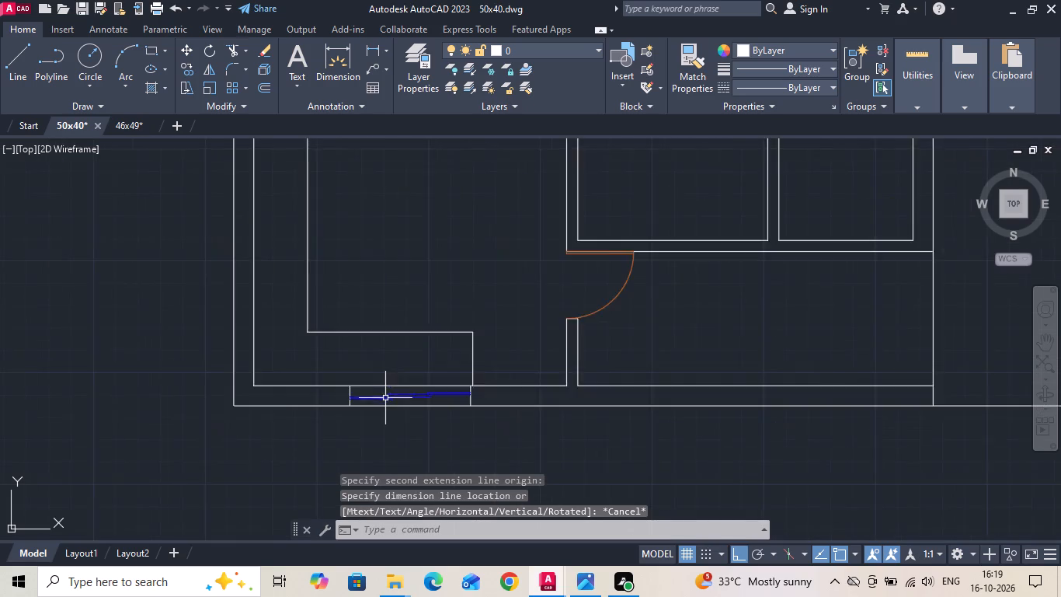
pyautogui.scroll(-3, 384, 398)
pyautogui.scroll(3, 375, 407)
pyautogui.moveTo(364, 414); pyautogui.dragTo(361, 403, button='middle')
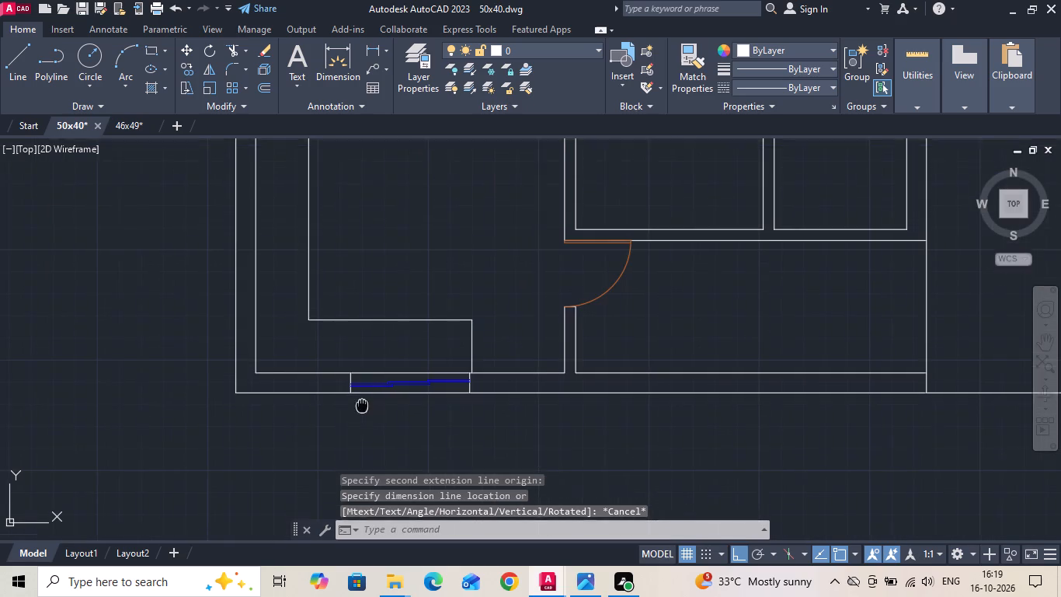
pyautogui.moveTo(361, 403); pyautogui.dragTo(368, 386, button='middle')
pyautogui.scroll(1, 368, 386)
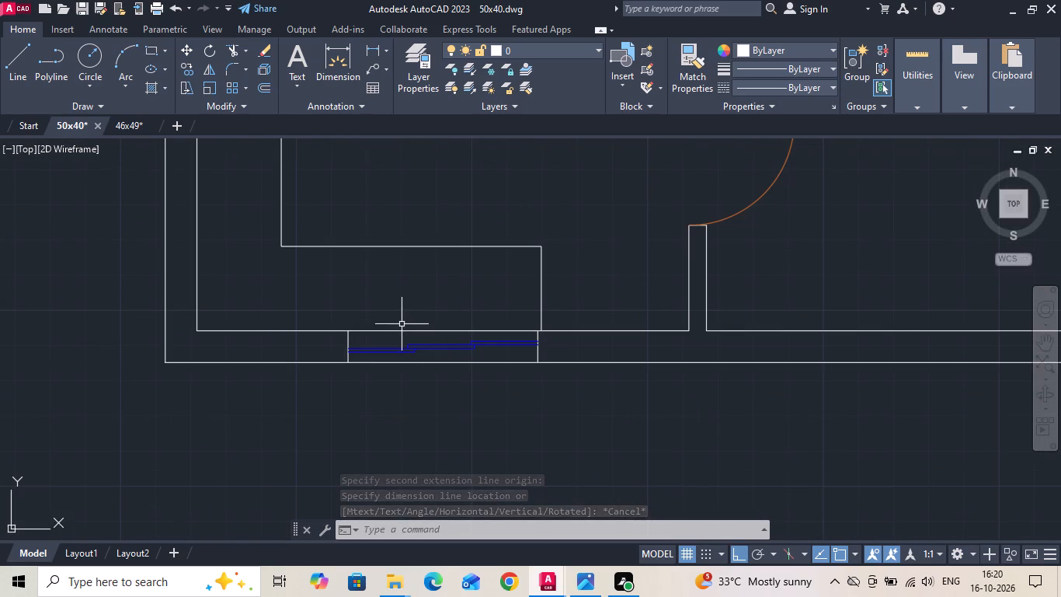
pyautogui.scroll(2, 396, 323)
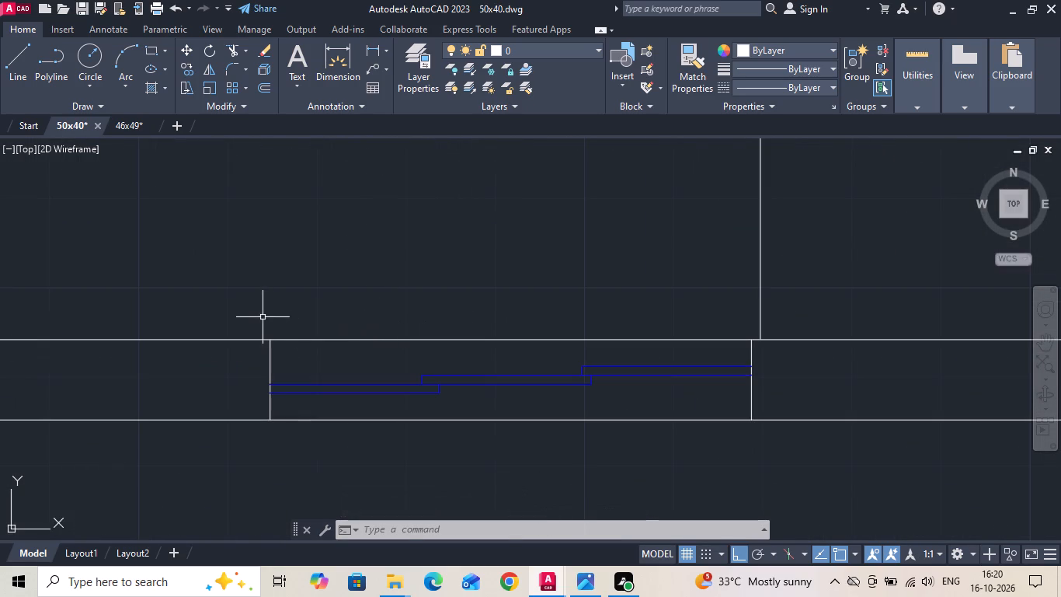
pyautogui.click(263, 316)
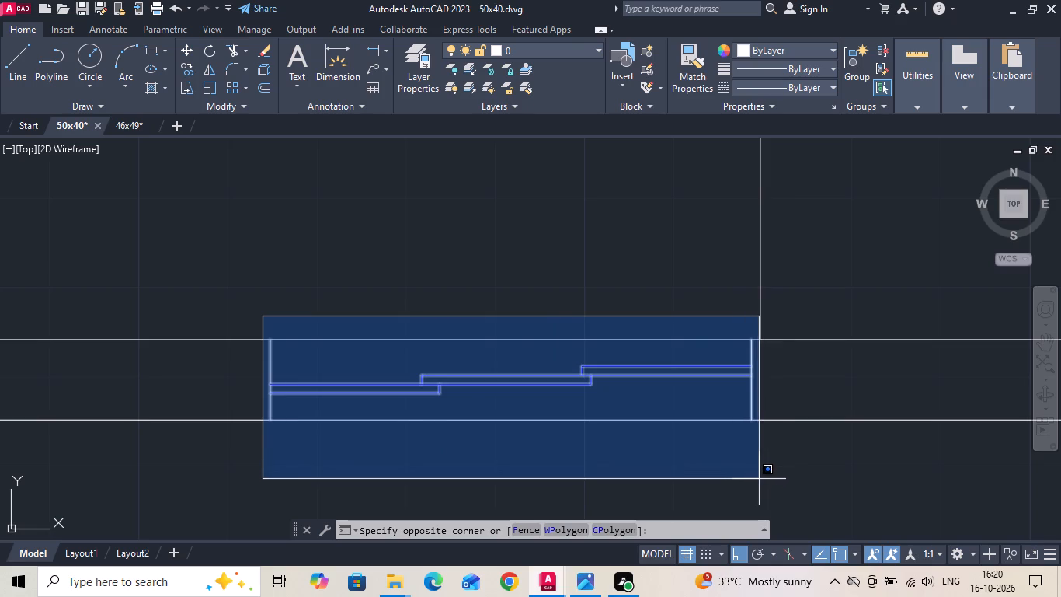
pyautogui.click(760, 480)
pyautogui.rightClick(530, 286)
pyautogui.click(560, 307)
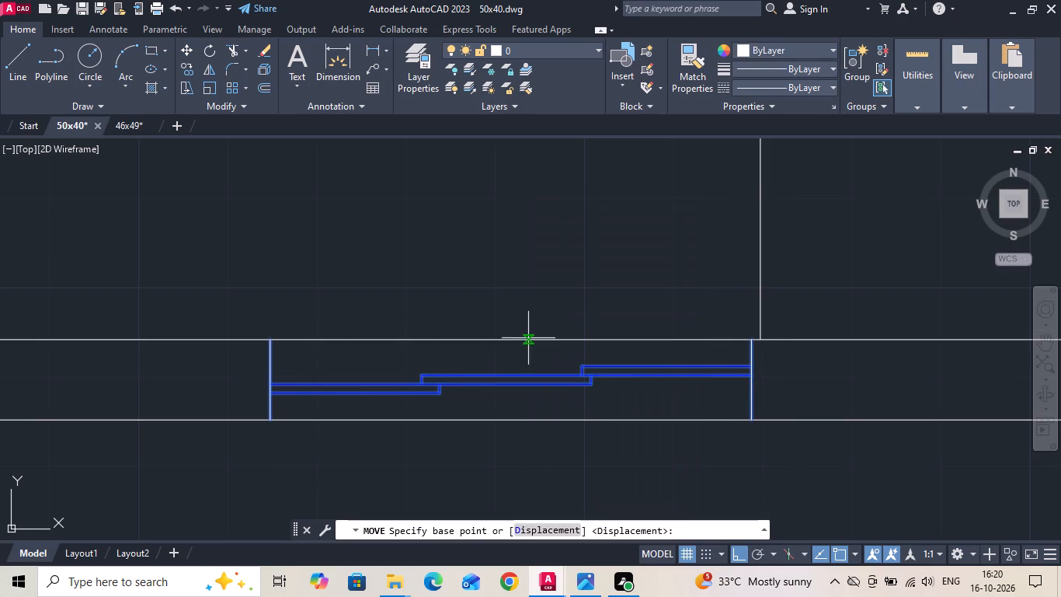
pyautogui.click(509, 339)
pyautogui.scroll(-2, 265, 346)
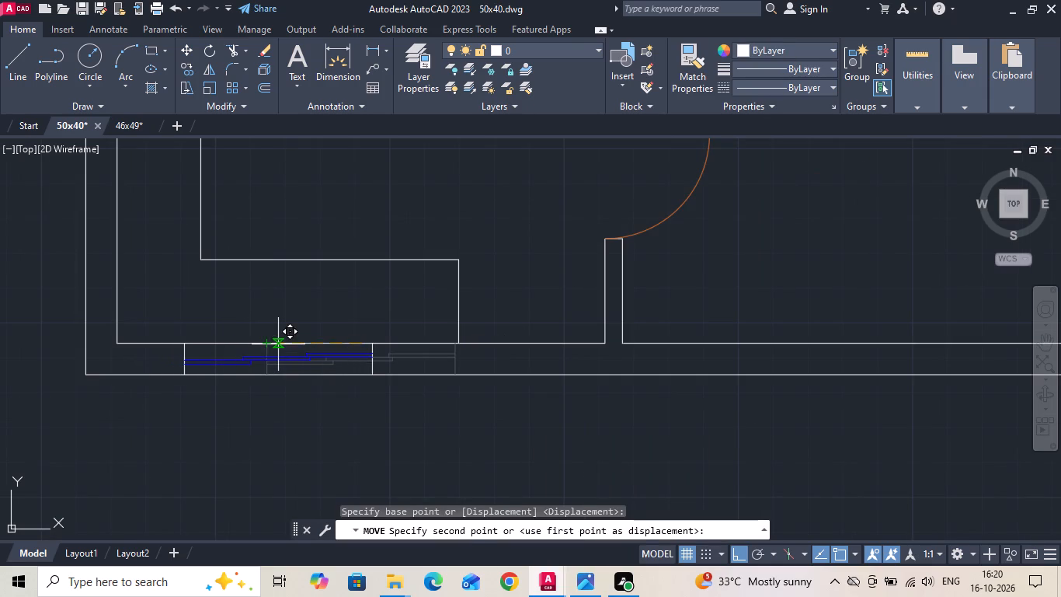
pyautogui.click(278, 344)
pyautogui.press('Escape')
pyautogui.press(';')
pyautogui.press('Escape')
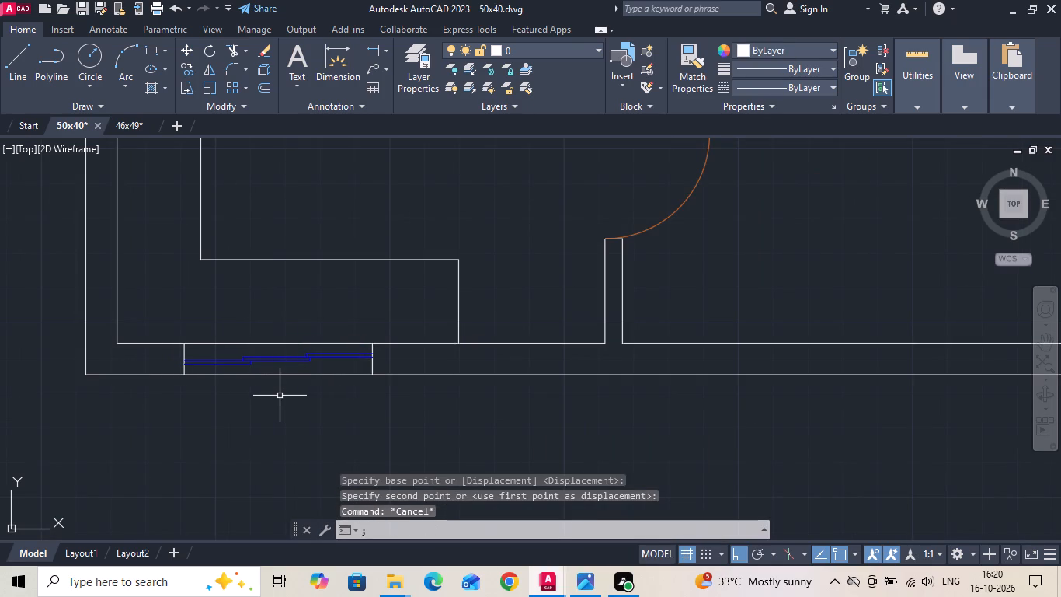
# Draw a helper line across the bottom counter from its end to the wall, and a vertical centre line from its midpoint through the window.
pyautogui.press('l')
pyautogui.press('space')
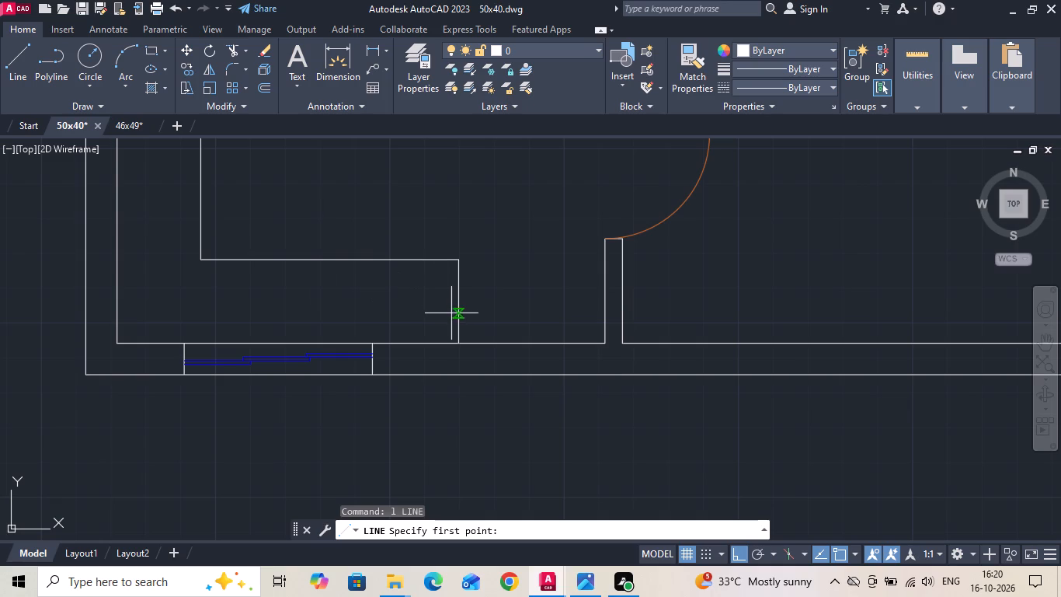
pyautogui.click(453, 315)
pyautogui.click(118, 317)
pyautogui.press('Escape')
pyautogui.write('l')
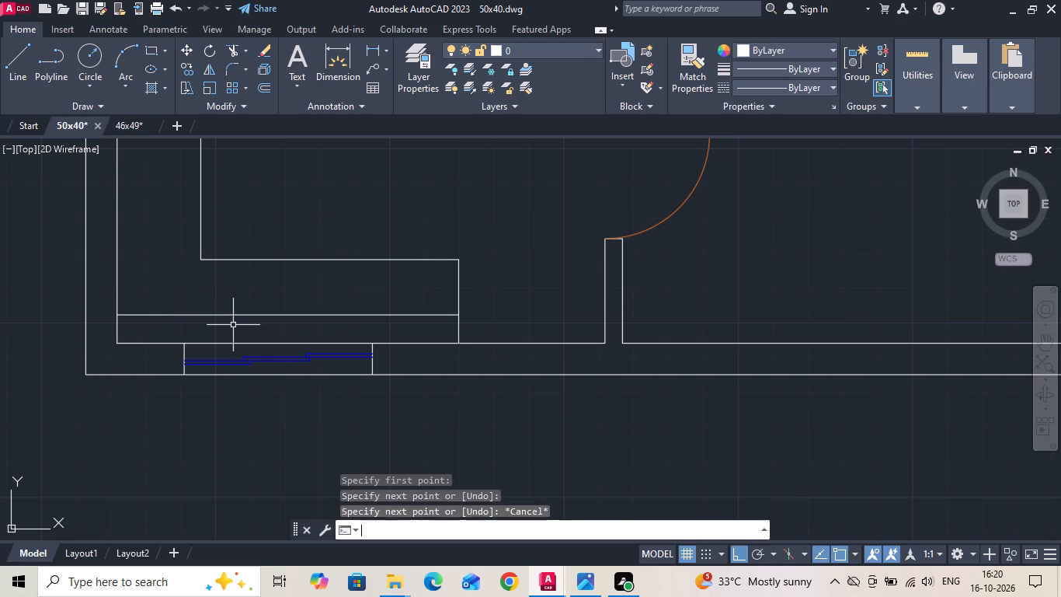
pyautogui.press('space')
pyautogui.moveTo(281, 315); pyautogui.dragTo(285, 325)
pyautogui.click(287, 427)
pyautogui.press('Escape')
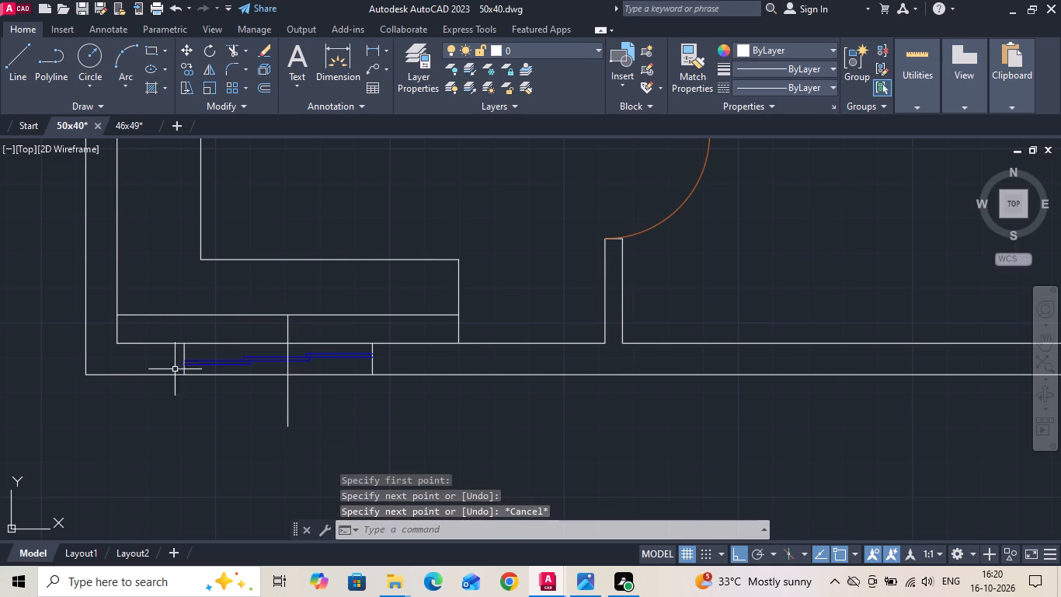
# Draw a helper line through the window's middle pane, joining the midpoints of its two short ends.
pyautogui.moveTo(161, 334); pyautogui.dragTo(177, 367)
pyautogui.click(390, 394)
pyautogui.press('Escape')
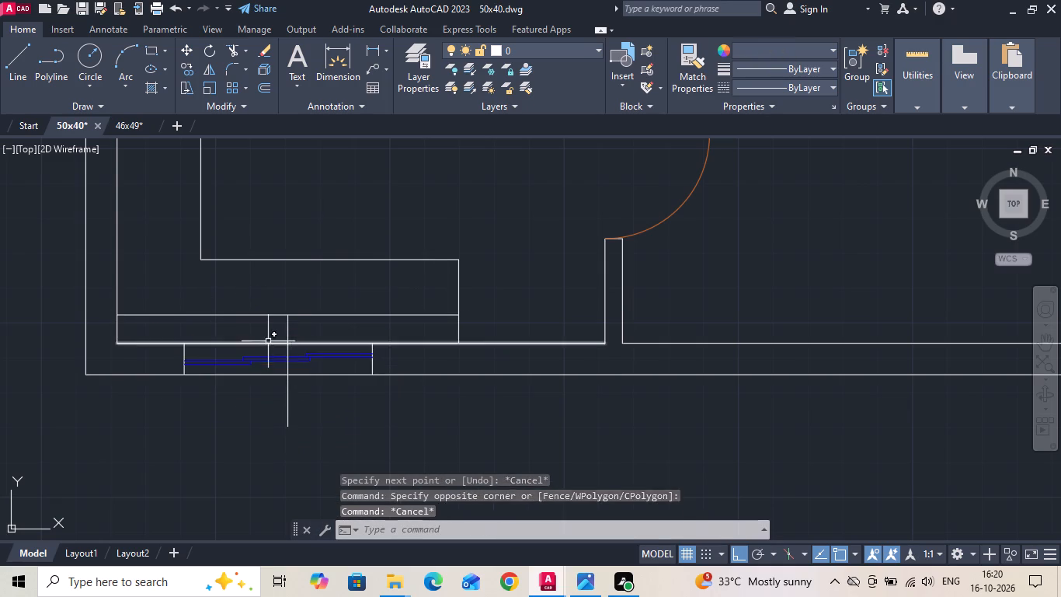
pyautogui.press('Escape')
pyautogui.scroll(2, 222, 346)
pyautogui.press('l')
pyautogui.press('space')
pyautogui.scroll(2, 284, 388)
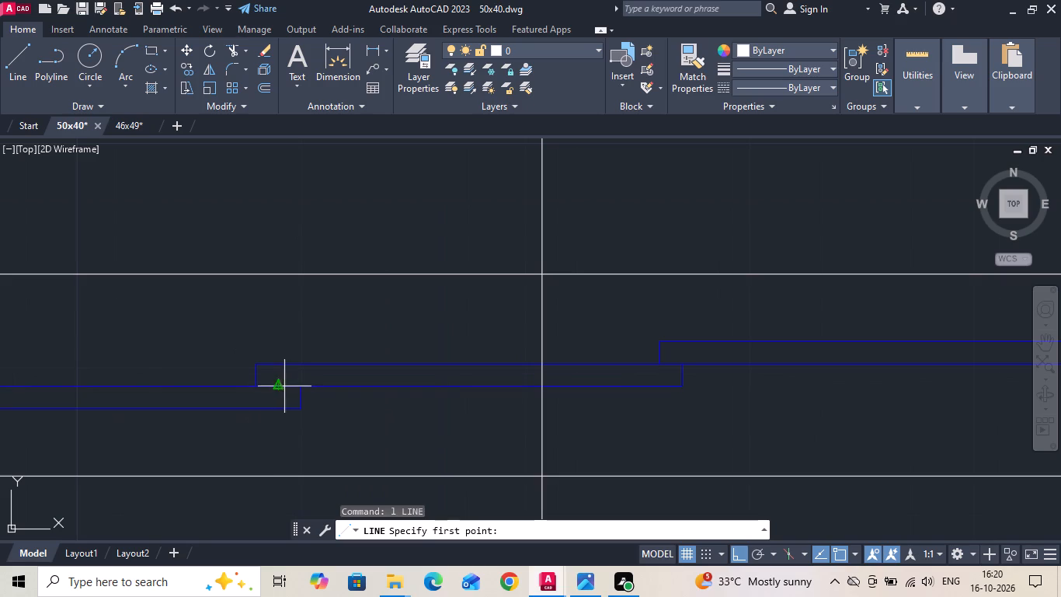
pyautogui.click(259, 375)
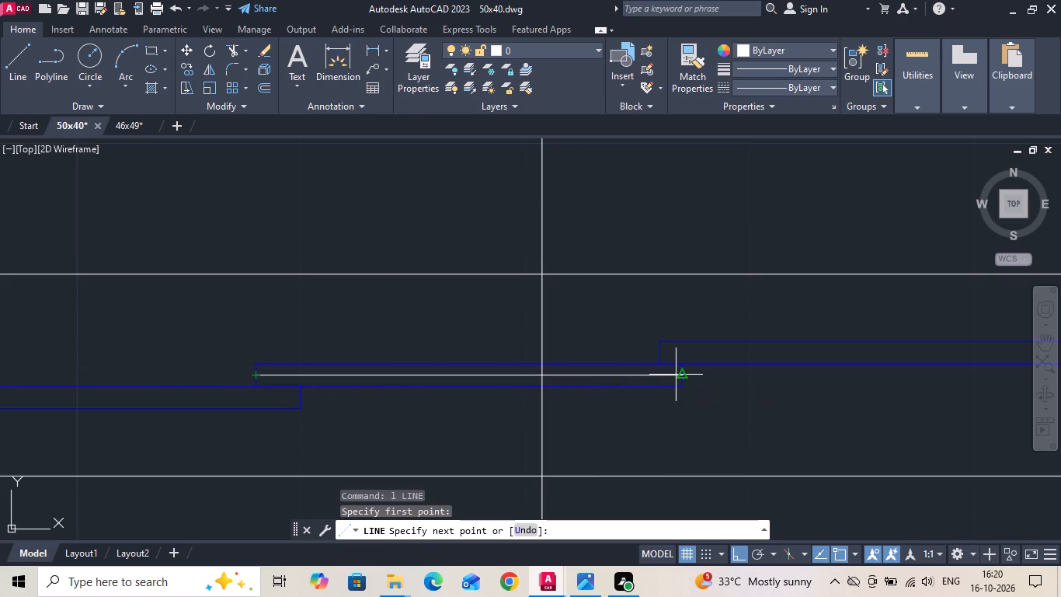
pyautogui.click(683, 375)
pyautogui.press('Escape')
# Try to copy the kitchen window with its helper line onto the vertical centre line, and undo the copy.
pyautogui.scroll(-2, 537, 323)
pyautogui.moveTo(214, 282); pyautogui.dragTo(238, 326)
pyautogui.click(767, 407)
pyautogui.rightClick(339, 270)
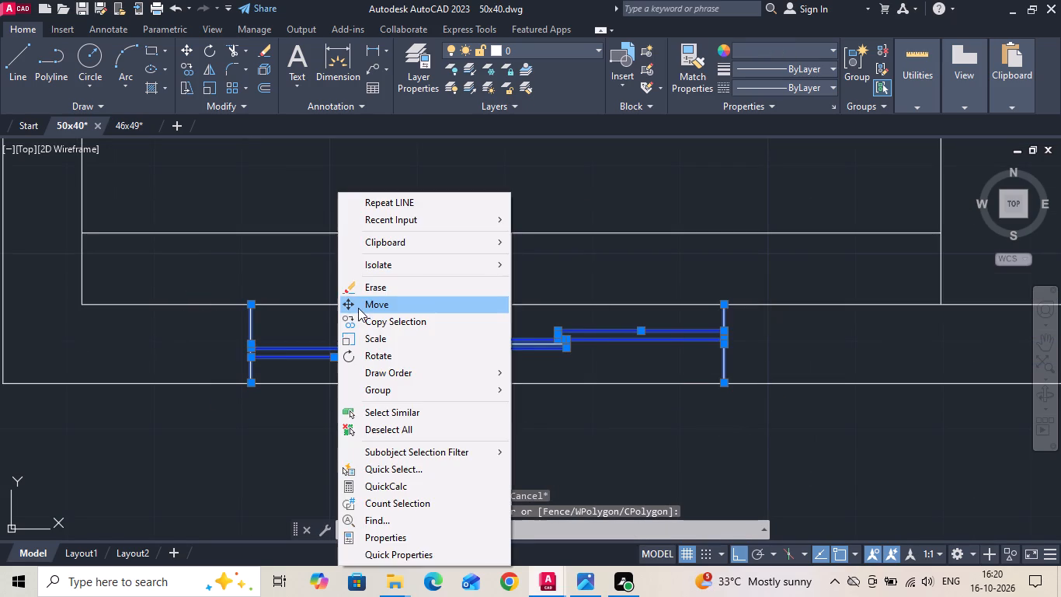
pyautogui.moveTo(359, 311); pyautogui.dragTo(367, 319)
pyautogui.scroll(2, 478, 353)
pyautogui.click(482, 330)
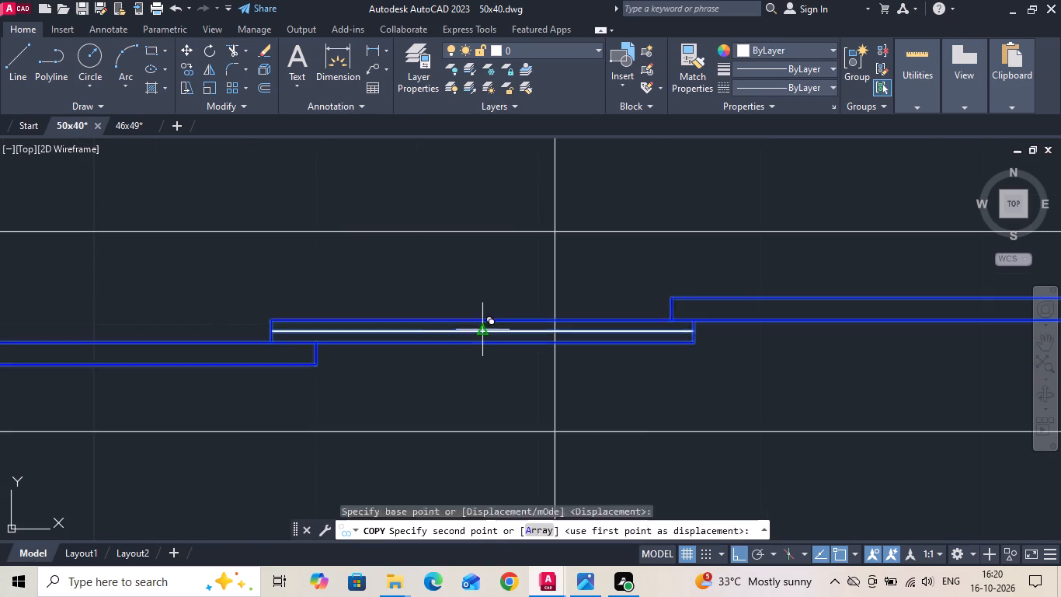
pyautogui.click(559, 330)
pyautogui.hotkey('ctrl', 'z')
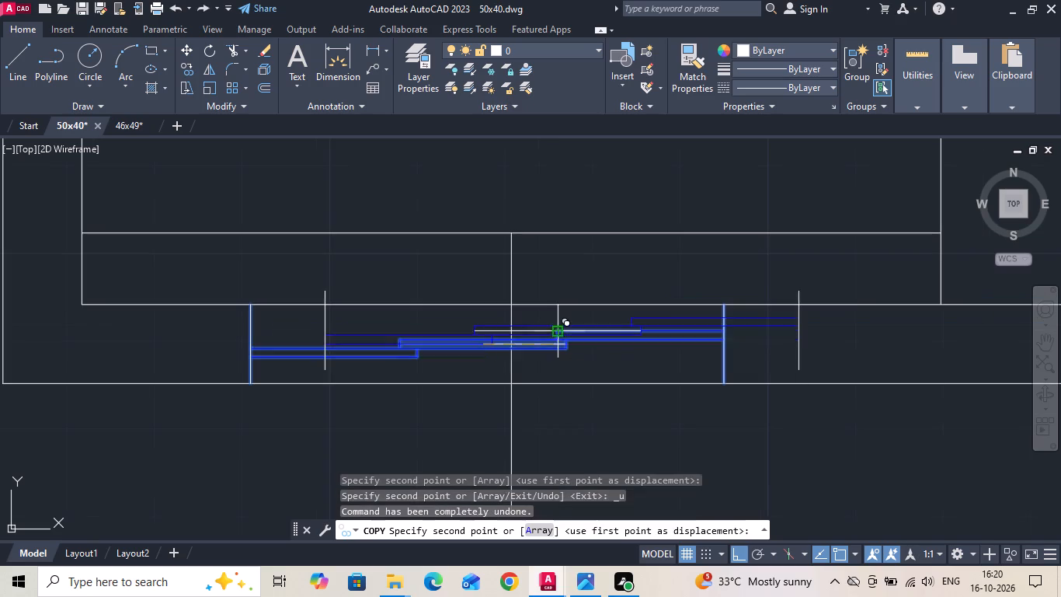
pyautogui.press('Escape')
# Move the kitchen window from the midpoint of its pane helper line onto the vertical centre line.
pyautogui.moveTo(200, 277); pyautogui.dragTo(235, 373)
pyautogui.click(747, 402)
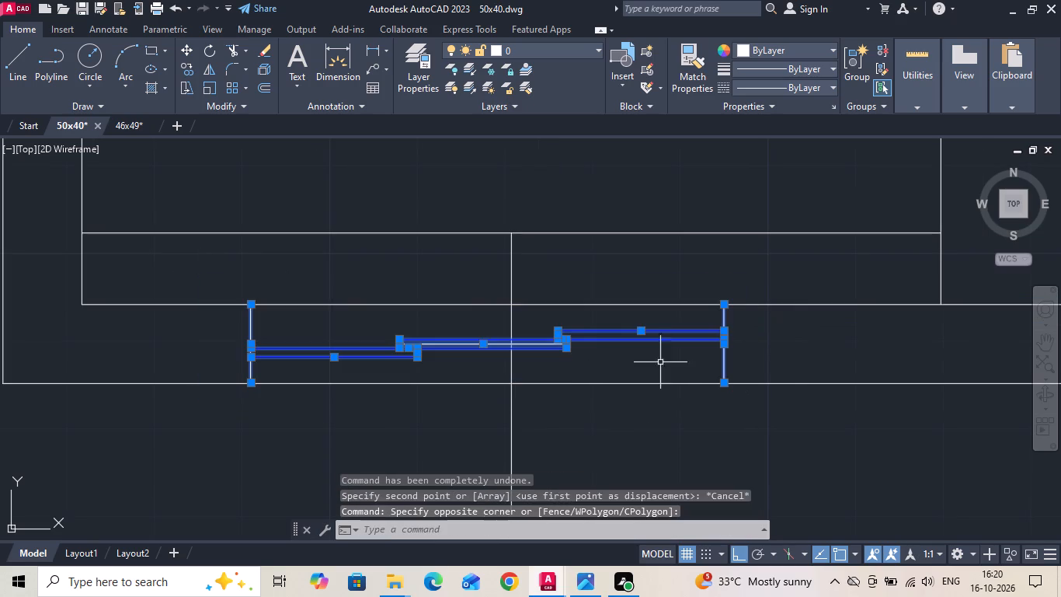
pyautogui.rightClick(265, 298)
pyautogui.click(280, 305)
pyautogui.scroll(2, 519, 347)
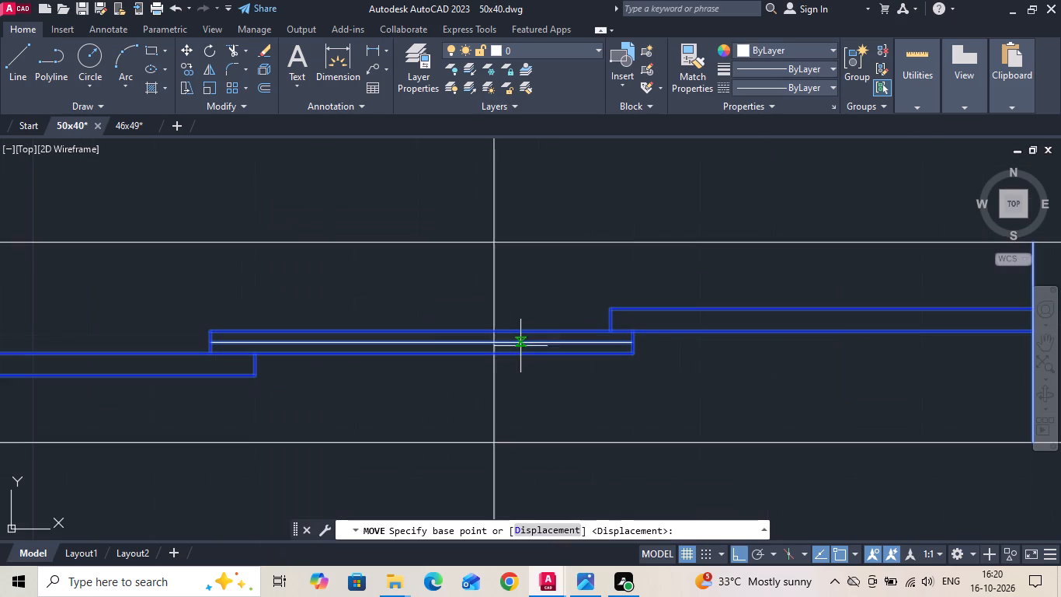
pyautogui.click(423, 343)
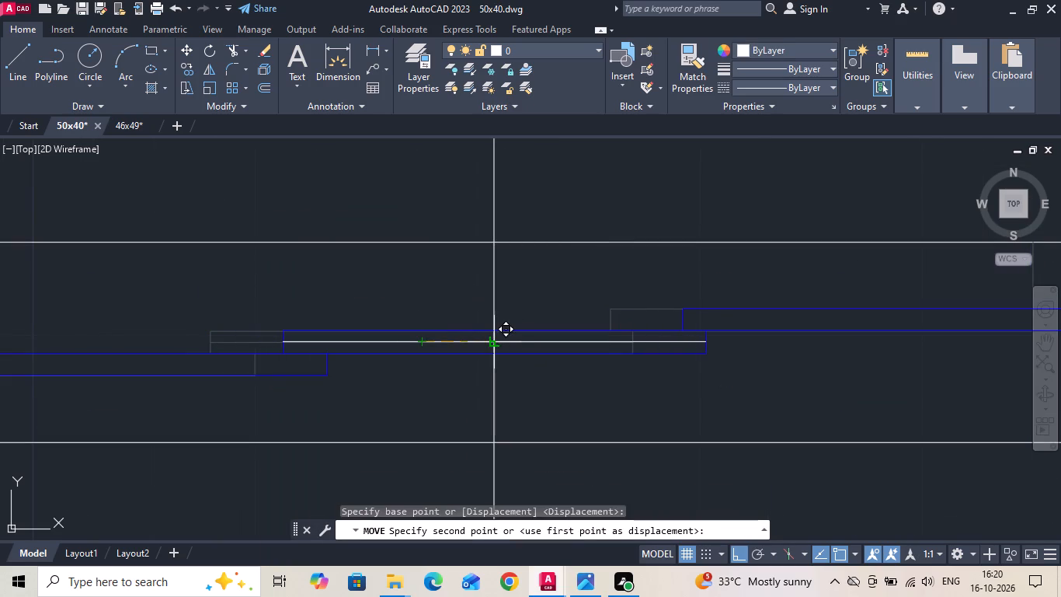
pyautogui.click(492, 340)
# Delete the horizontal helper line across the counter and the vertical centre line.
pyautogui.scroll(-2, 445, 356)
pyautogui.moveTo(482, 280); pyautogui.dragTo(456, 255)
pyautogui.click(433, 227)
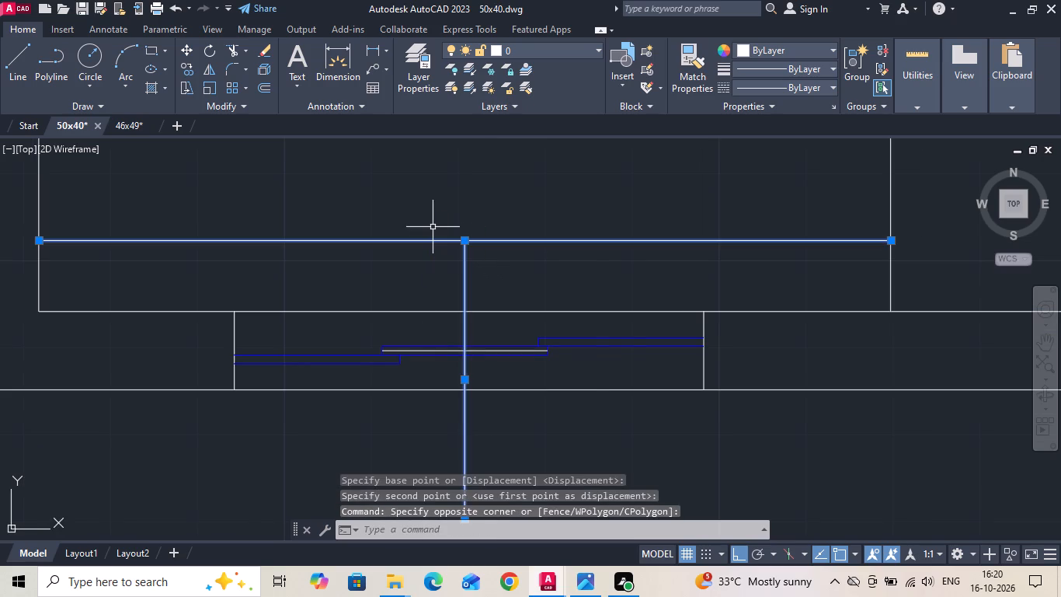
pyautogui.press('Delete')
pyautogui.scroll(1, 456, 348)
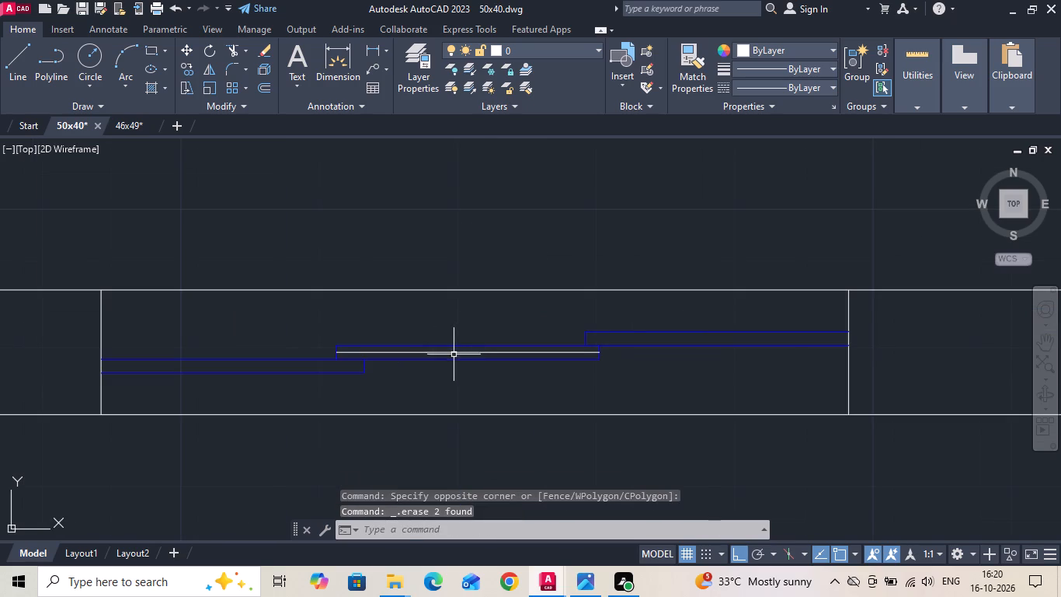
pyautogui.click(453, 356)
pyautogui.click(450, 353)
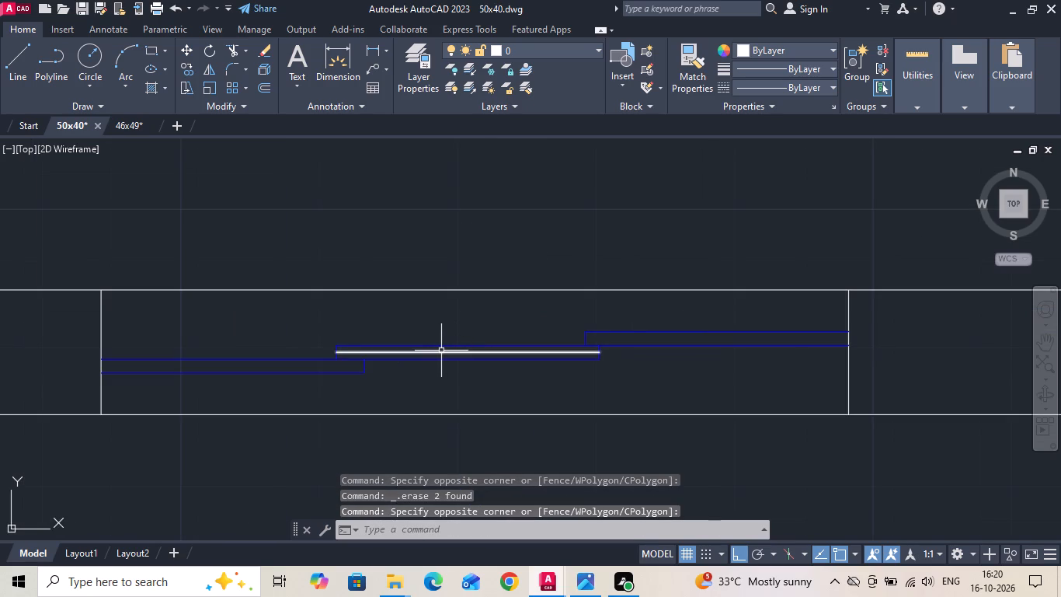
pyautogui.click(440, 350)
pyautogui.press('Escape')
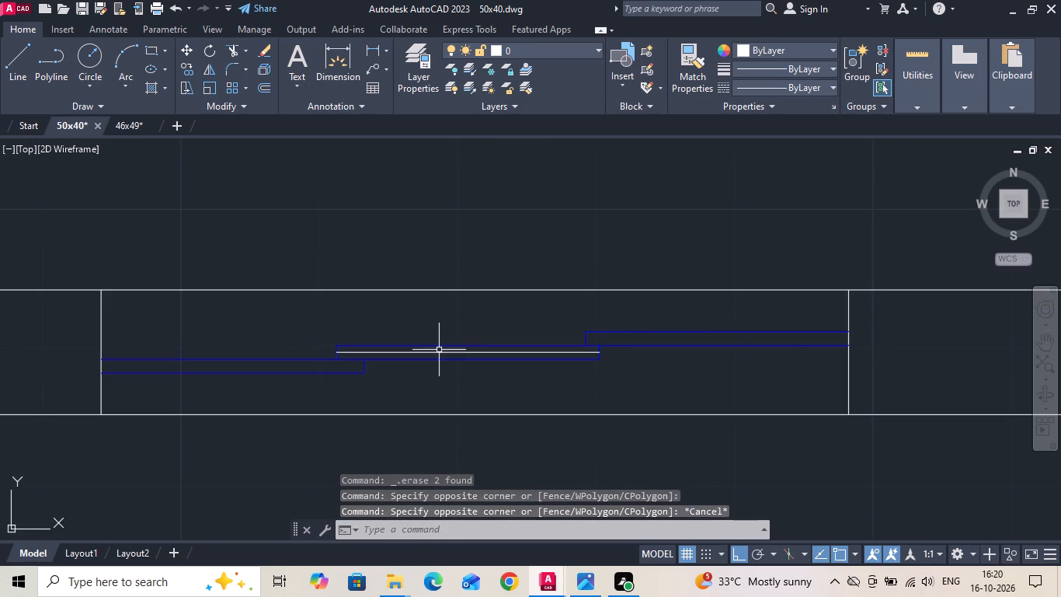
# Move the kitchen window's left jamb line 6" inward, toward the window's centre.
pyautogui.moveTo(204, 340); pyautogui.dragTo(197, 340)
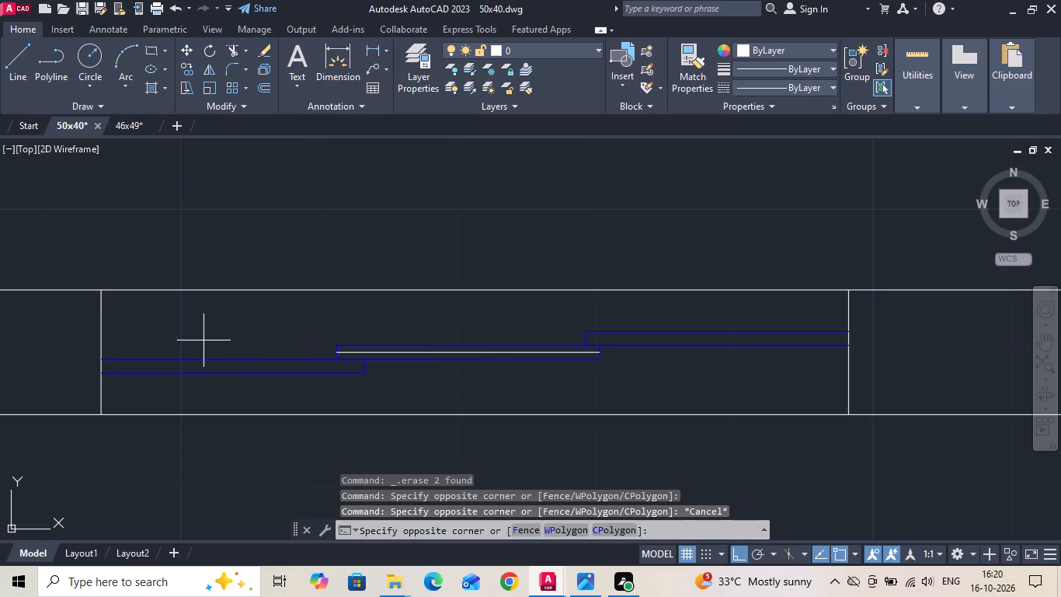
pyautogui.moveTo(197, 340); pyautogui.dragTo(107, 339)
pyautogui.click(63, 331)
pyautogui.rightClick(66, 326)
pyautogui.click(119, 284)
pyautogui.moveTo(203, 336); pyautogui.dragTo(256, 336)
pyautogui.write('6')
pyautogui.press('space')
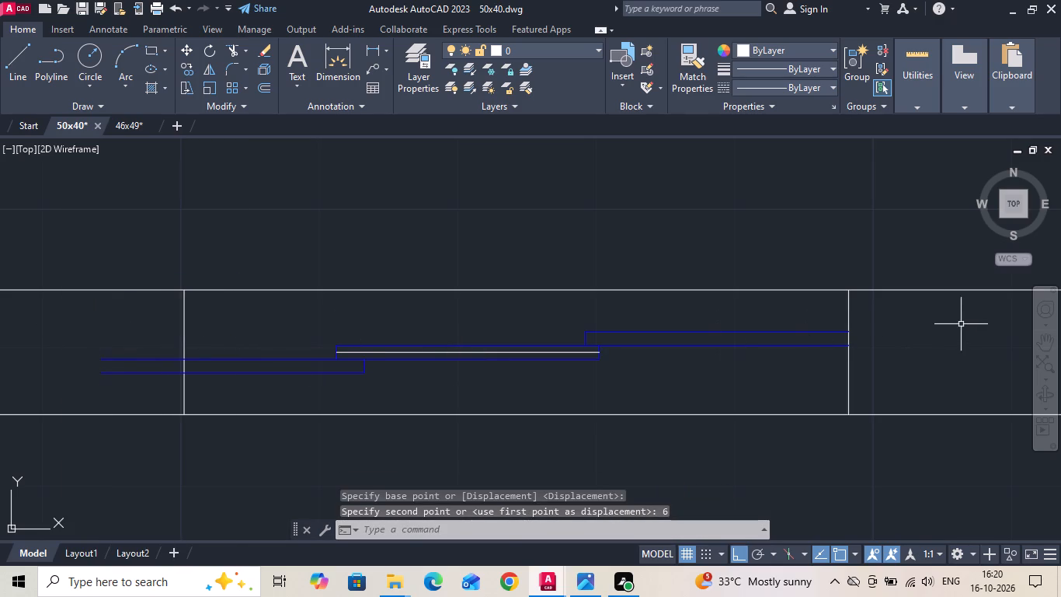
# Move the kitchen window's right jamb line 6" inward, toward the window's centre.
pyautogui.moveTo(902, 312); pyautogui.dragTo(833, 311)
pyautogui.click(788, 309)
pyautogui.rightClick(788, 309)
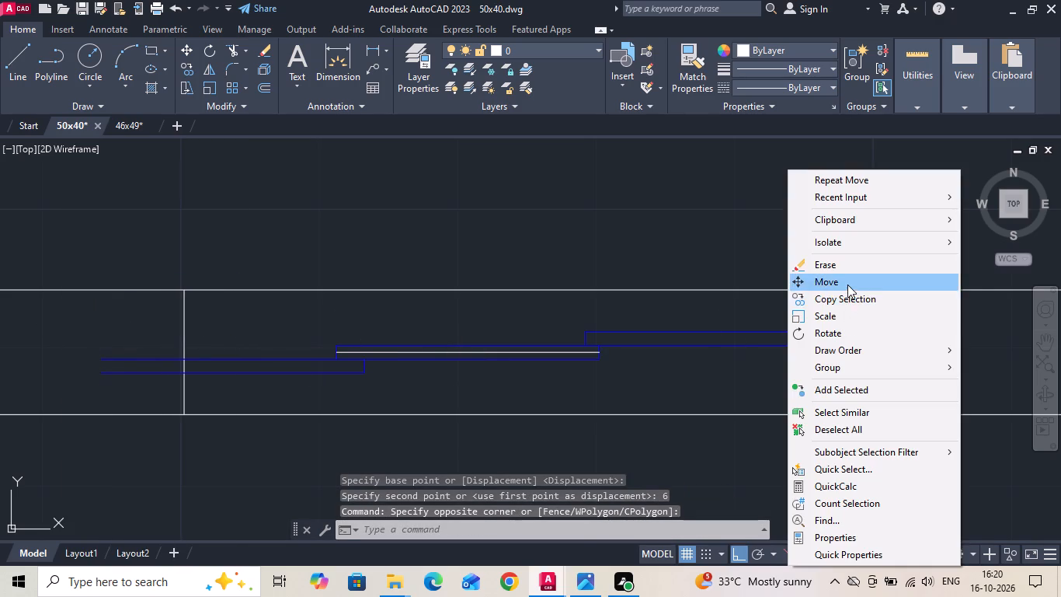
pyautogui.click(847, 285)
pyautogui.moveTo(831, 221); pyautogui.dragTo(706, 242)
pyautogui.write('6')
pyautogui.press('space')
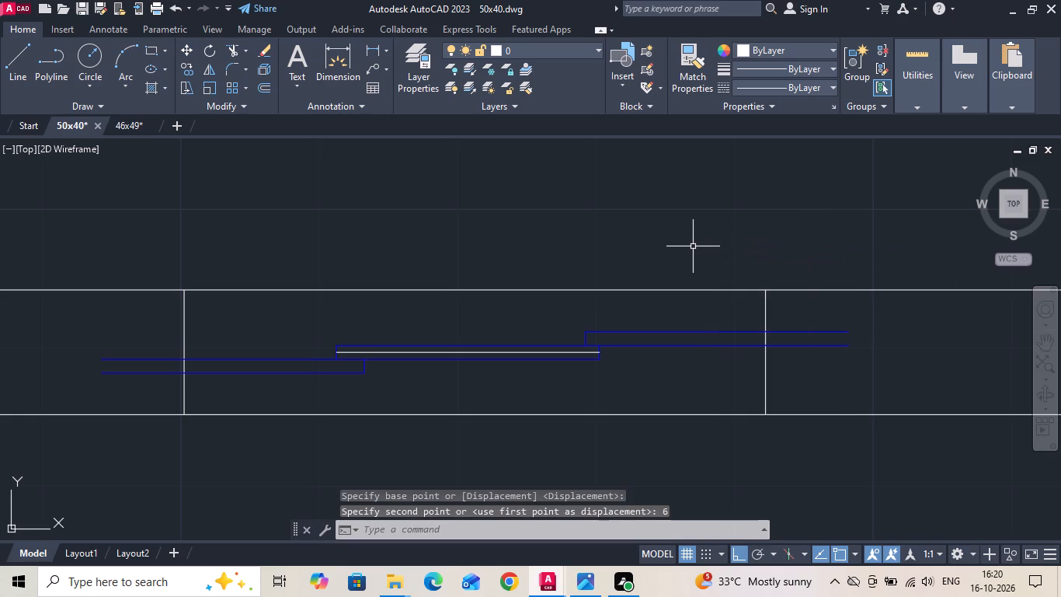
# Trim the ends of the blue pane lines that extend beyond both jambs of the kitchen window.
pyautogui.press('t')
pyautogui.press('r')
pyautogui.press('space')
pyautogui.press('space')
pyautogui.moveTo(138, 396); pyautogui.dragTo(137, 349)
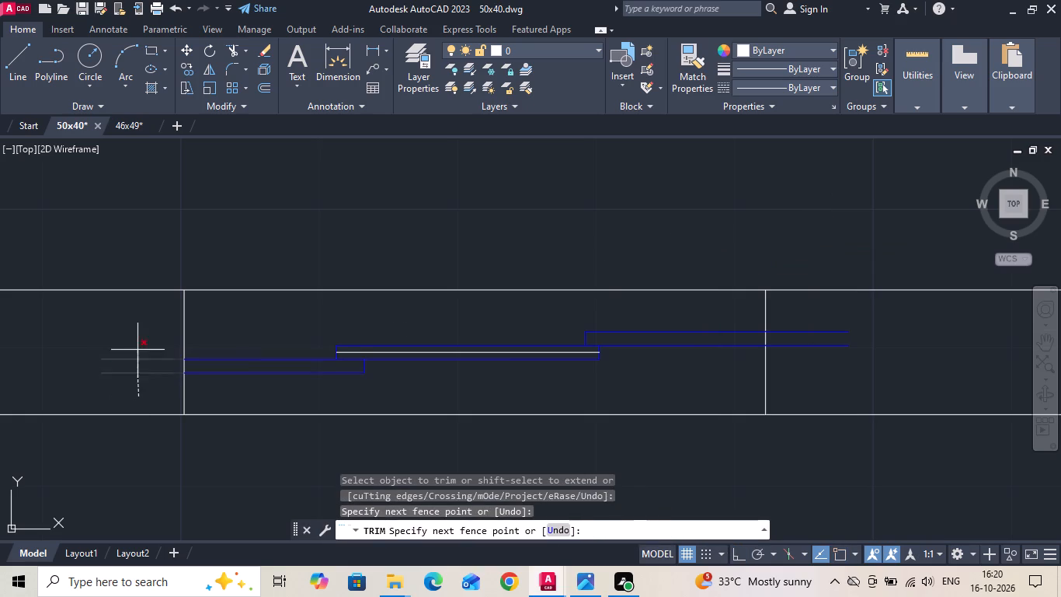
pyautogui.moveTo(826, 316); pyautogui.dragTo(825, 354)
pyautogui.press('Escape')
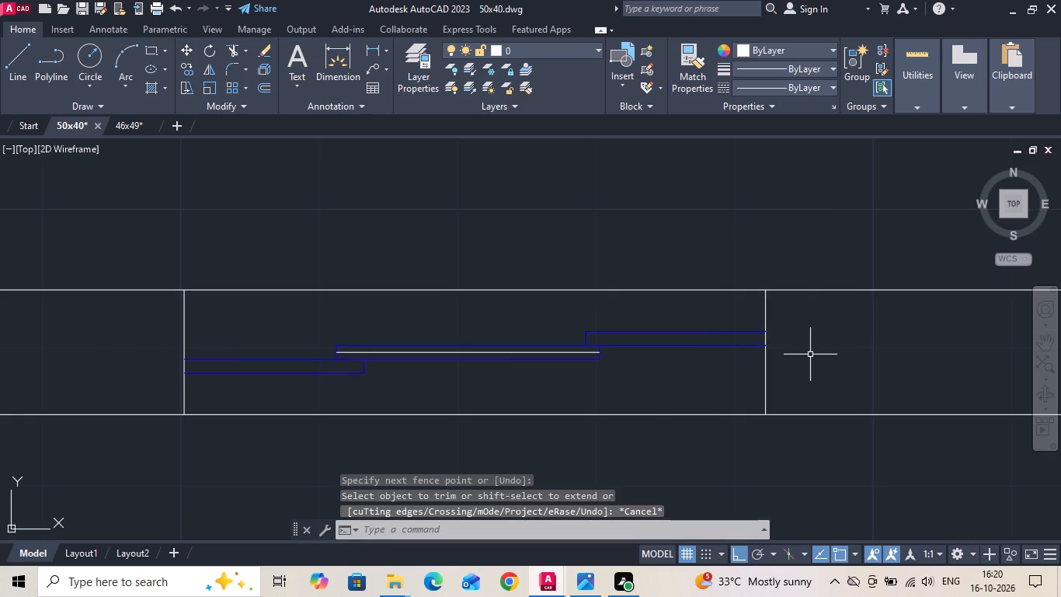
# Offset both jamb lines of the kitchen window 11" inward to mark the pane divisions.
pyautogui.write('o')
pyautogui.press('space')
pyautogui.press('1')
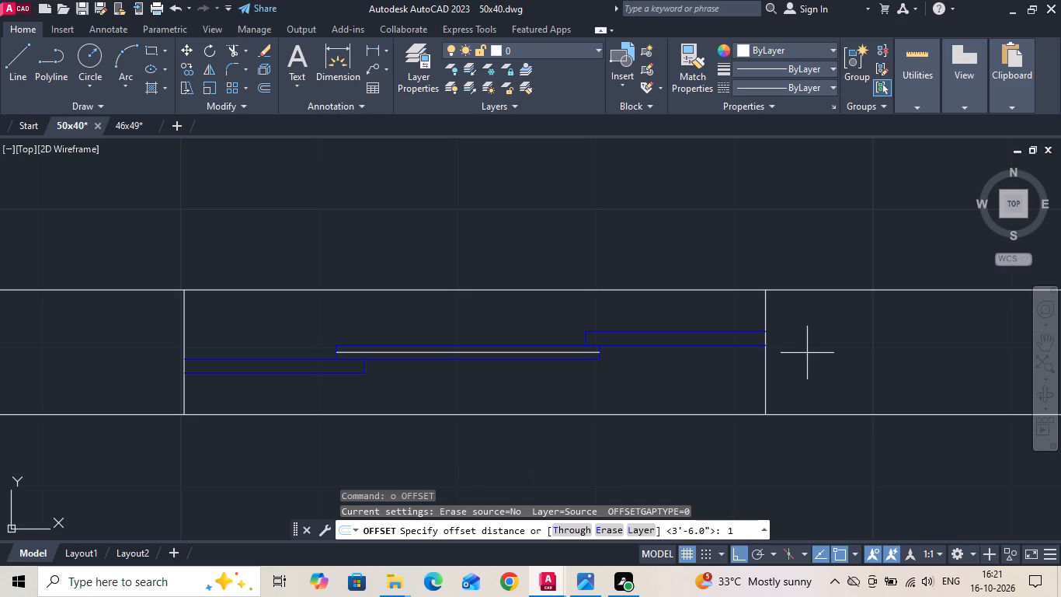
pyautogui.press('Escape')
pyautogui.write('o 11')
pyautogui.press('space')
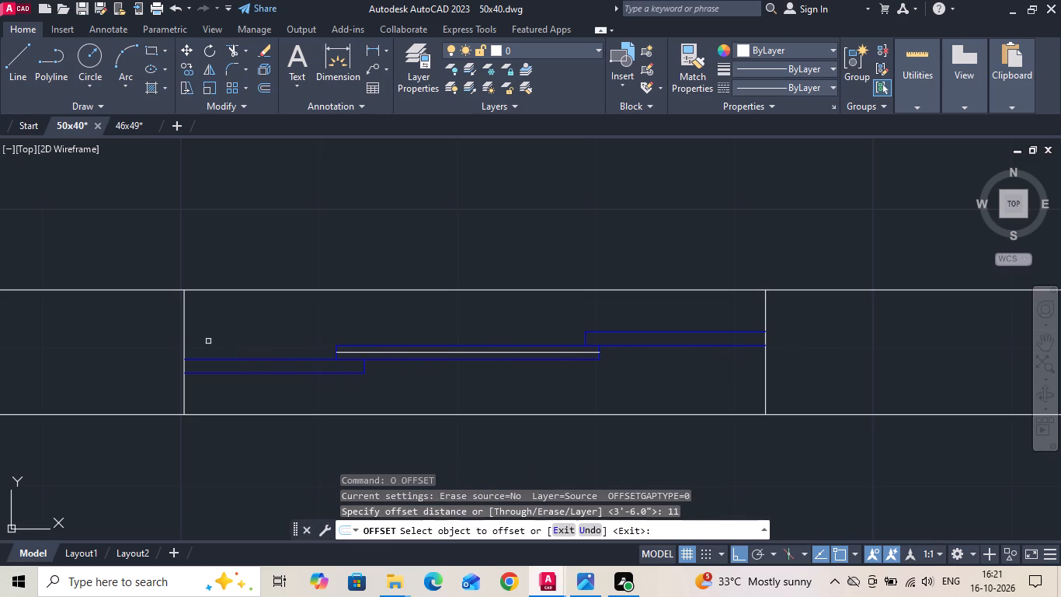
pyautogui.click(185, 316)
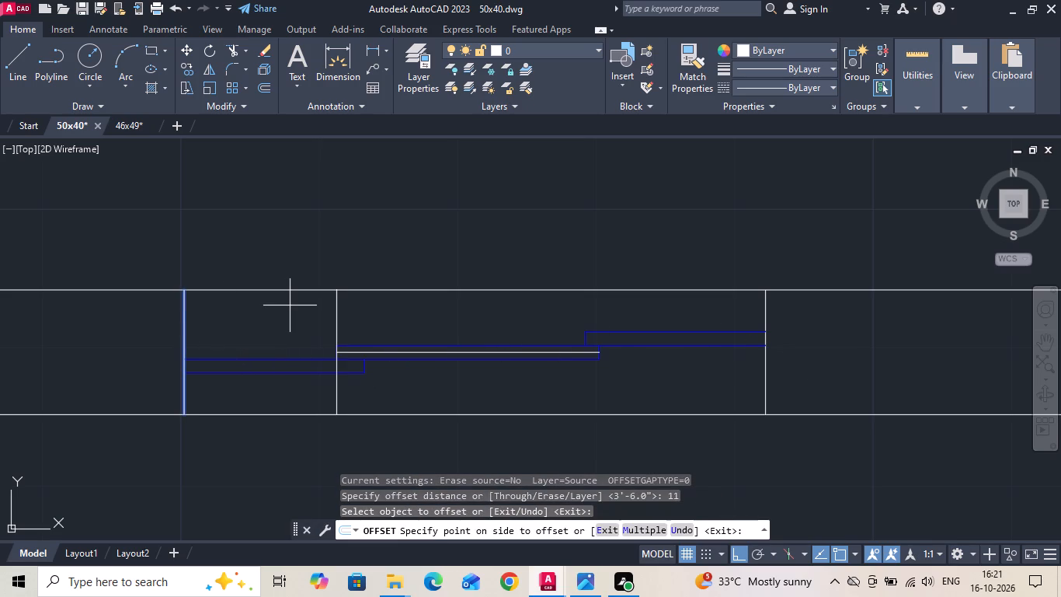
pyautogui.click(290, 305)
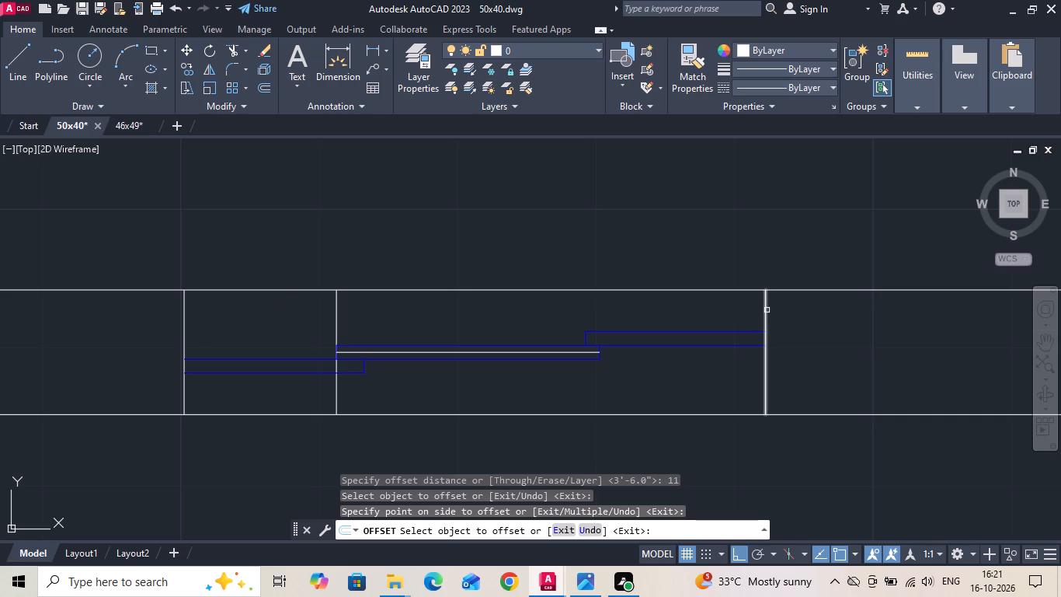
pyautogui.click(767, 310)
pyautogui.click(602, 312)
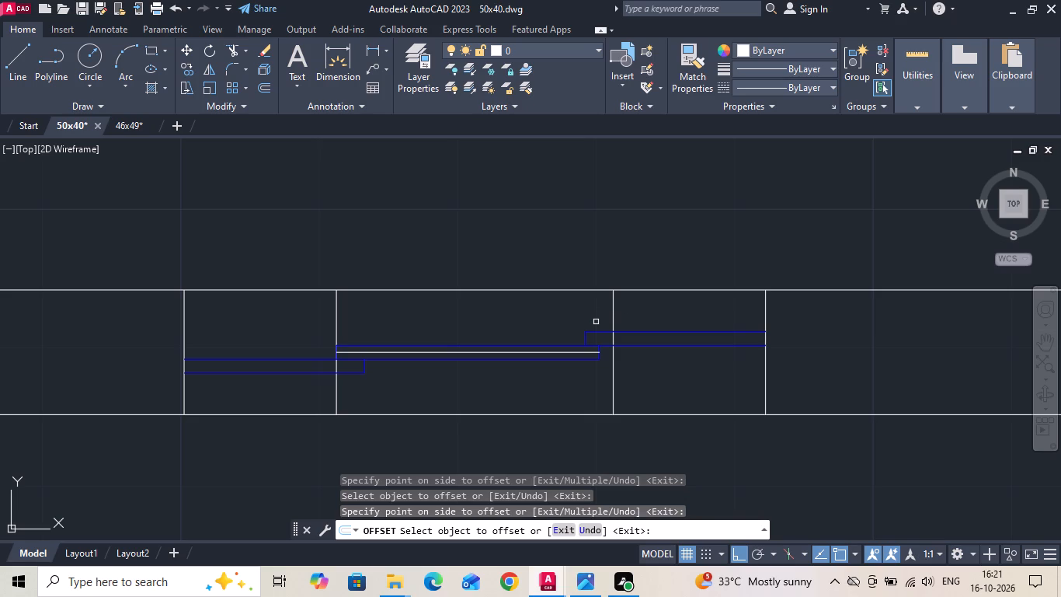
# Measure the overall width of the kitchen window between its two jamb lines.
pyautogui.press('Escape')
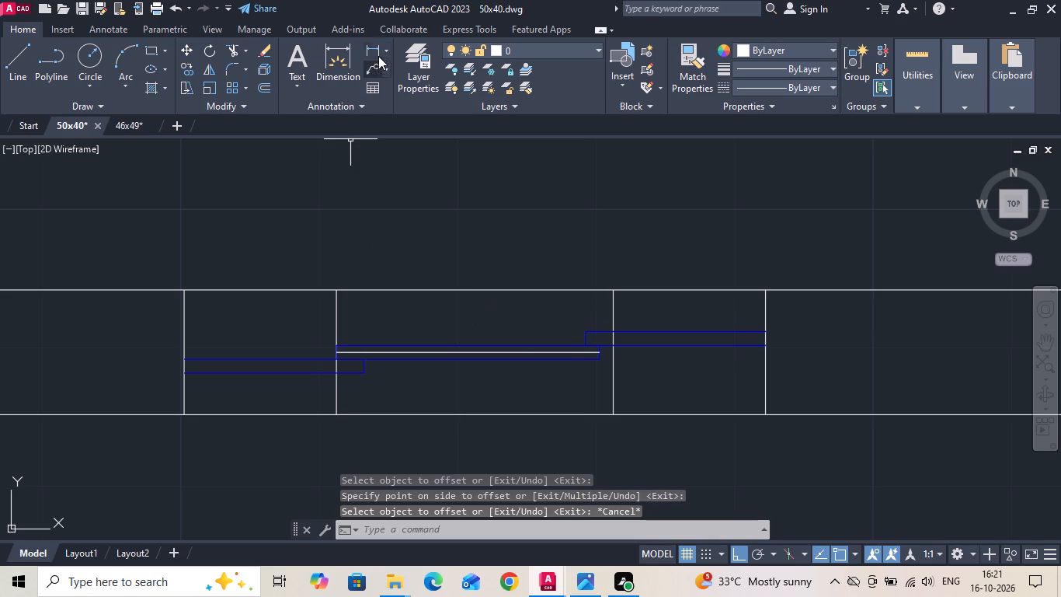
pyautogui.click(370, 44)
pyautogui.click(190, 285)
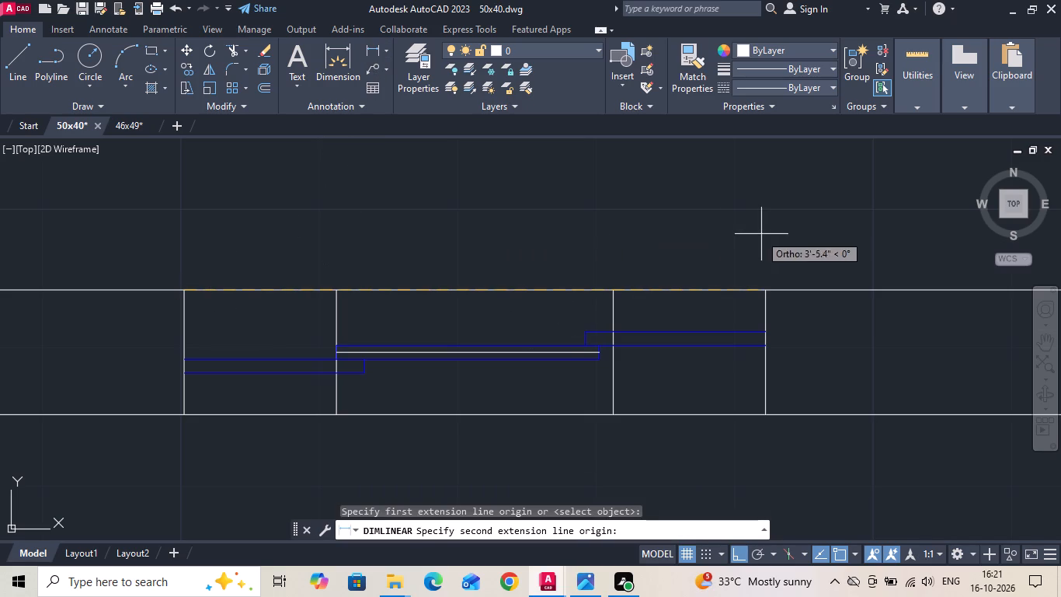
pyautogui.click(767, 289)
pyautogui.press('Escape')
# Move the kitchen window's right jamb line and right pane-division line together 3" inward, toward the window's centre.
pyautogui.scroll(-2, 620, 373)
pyautogui.scroll(2, 704, 346)
pyautogui.moveTo(662, 358); pyautogui.dragTo(617, 358)
pyautogui.click(597, 352)
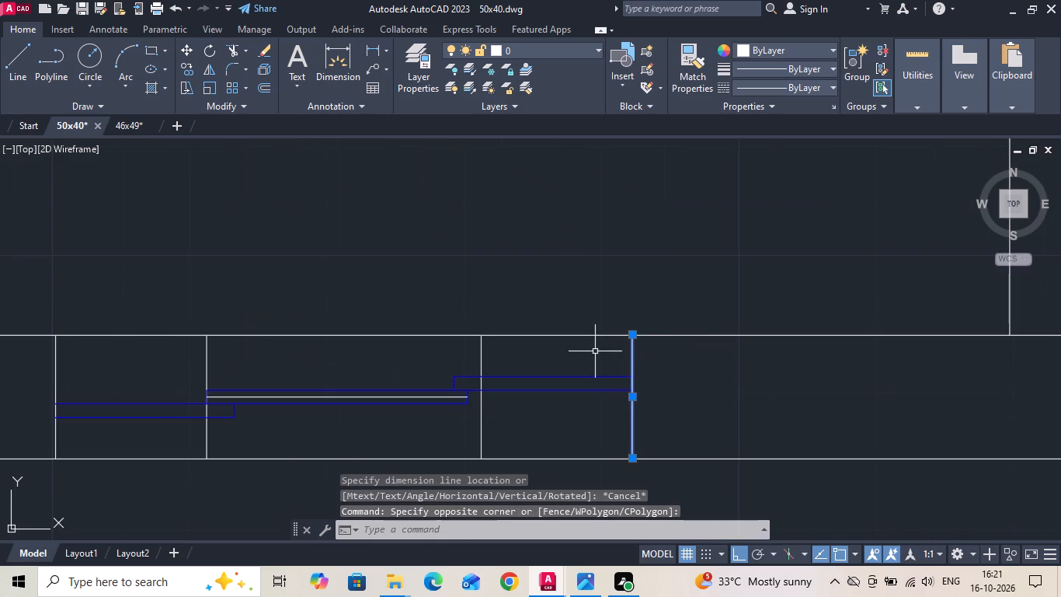
pyautogui.rightClick(224, 289)
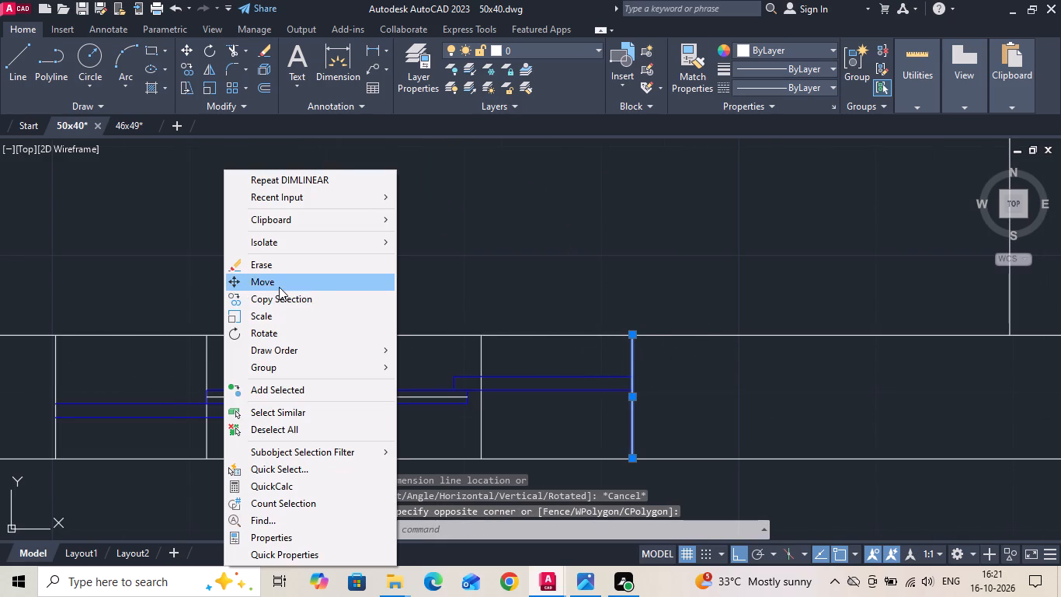
pyautogui.press('Escape')
pyautogui.click(497, 348)
pyautogui.click(461, 346)
pyautogui.rightClick(471, 260)
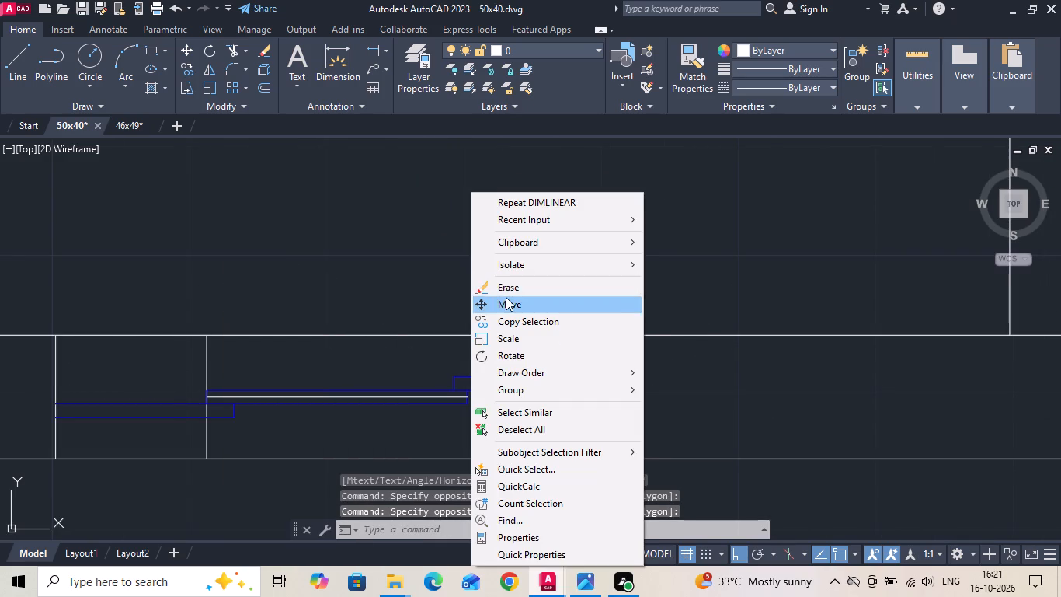
pyautogui.click(506, 298)
pyautogui.moveTo(611, 263); pyautogui.dragTo(583, 265)
pyautogui.write('3')
pyautogui.press('space')
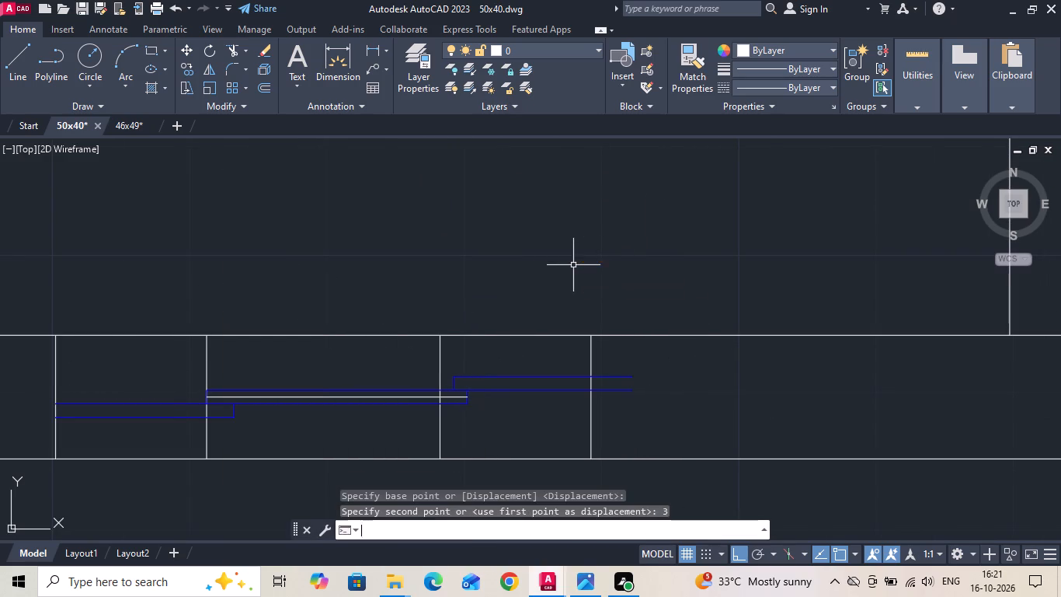
# Move the kitchen window's left jamb line and left pane-division line together 3" inward, toward the window's centre.
pyautogui.moveTo(155, 372); pyautogui.dragTo(76, 375)
pyautogui.moveTo(33, 374); pyautogui.dragTo(41, 374)
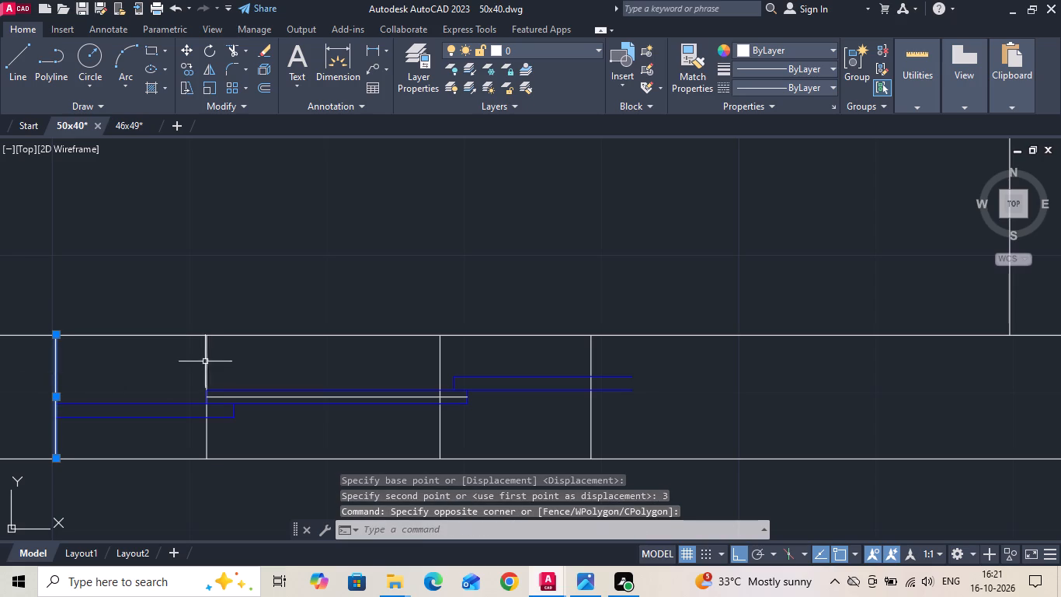
pyautogui.click(205, 361)
pyautogui.rightClick(205, 360)
pyautogui.click(227, 303)
pyautogui.moveTo(316, 248); pyautogui.dragTo(401, 244)
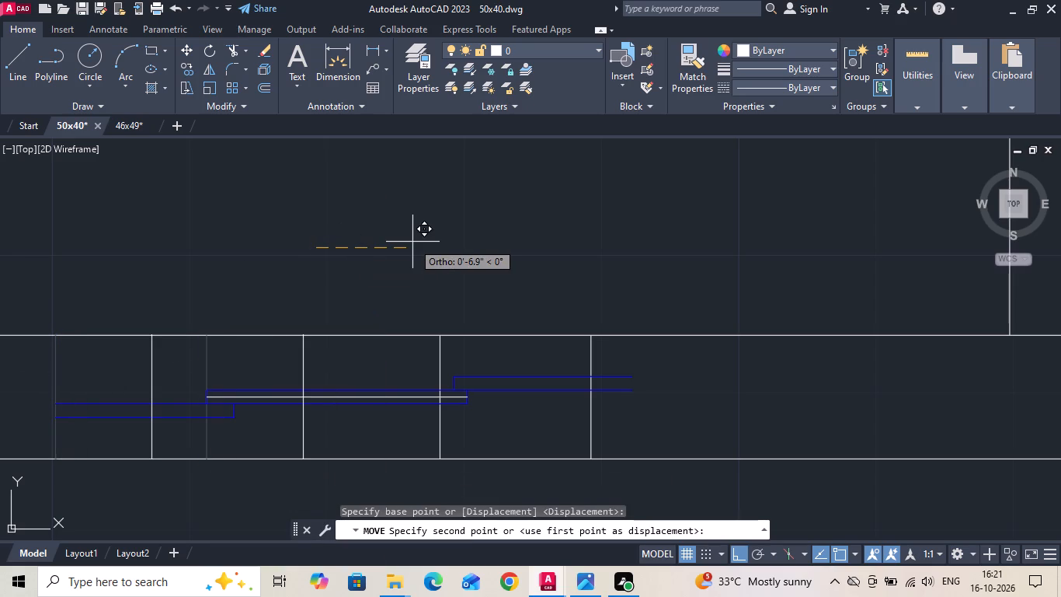
pyautogui.write('3')
pyautogui.press('space')
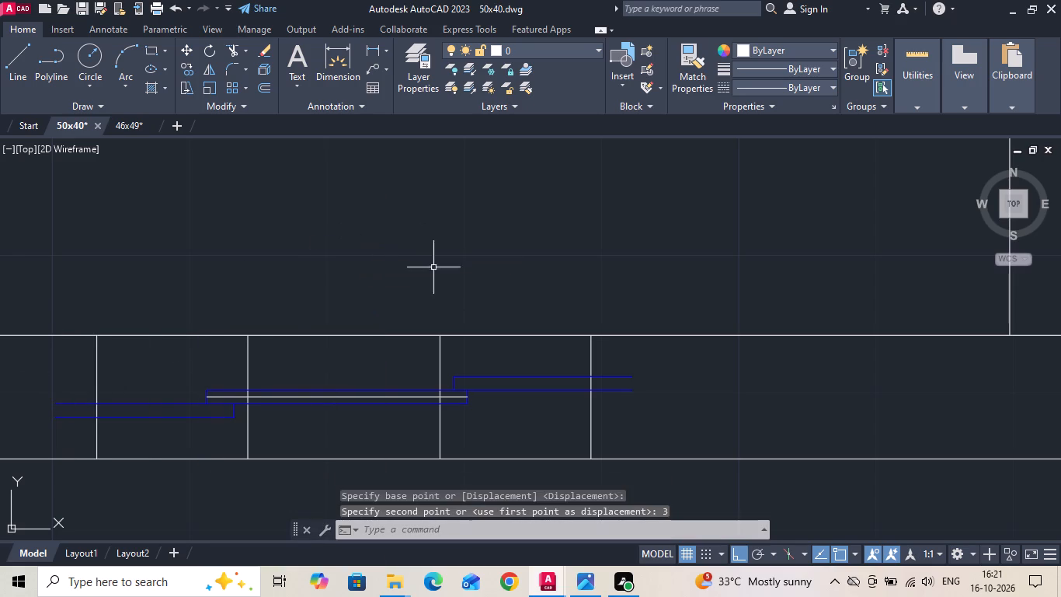
pyautogui.click(375, 50)
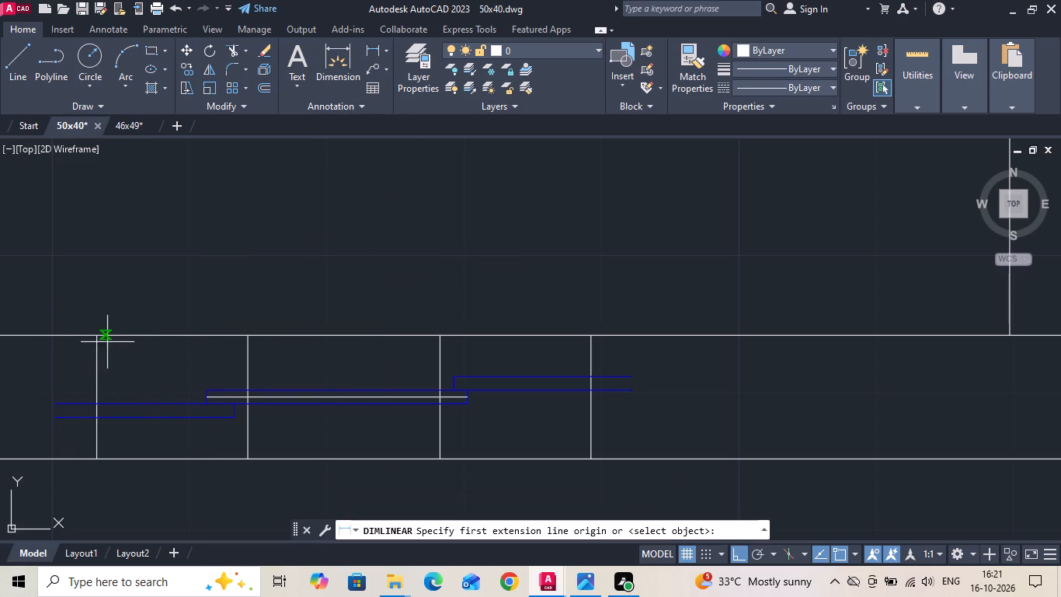
pyautogui.press('Escape')
# Move the two short blue pane-end lines on the left so the middle pane's end sits on the left division line.
pyautogui.scroll(1, 159, 407)
pyautogui.scroll(2, 275, 402)
pyautogui.moveTo(176, 368); pyautogui.dragTo(175, 368)
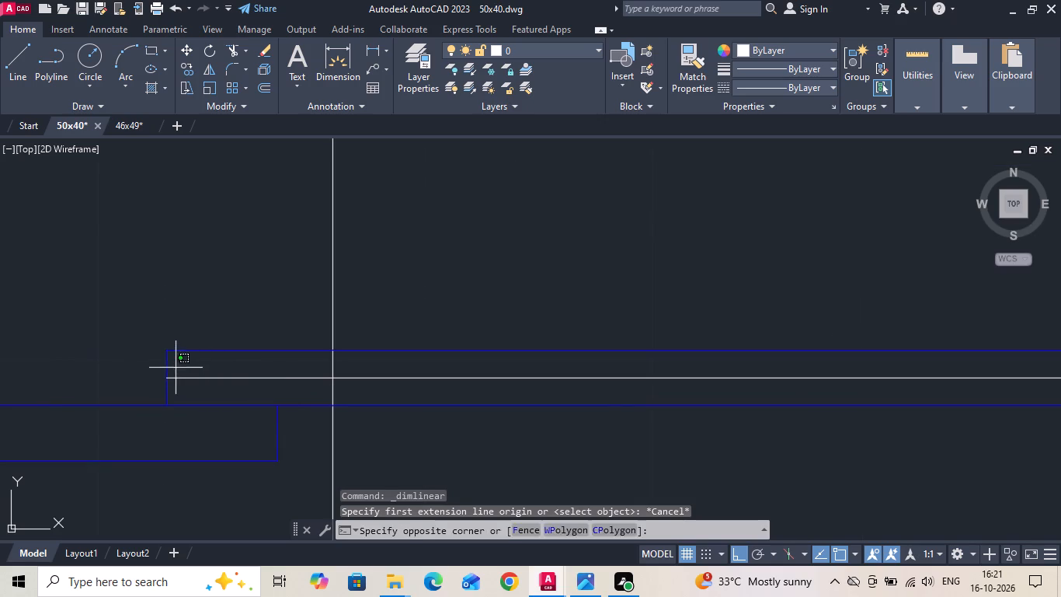
pyautogui.moveTo(175, 368); pyautogui.dragTo(161, 368)
pyautogui.click(133, 363)
pyautogui.click(287, 424)
pyautogui.click(273, 424)
pyautogui.rightClick(203, 316)
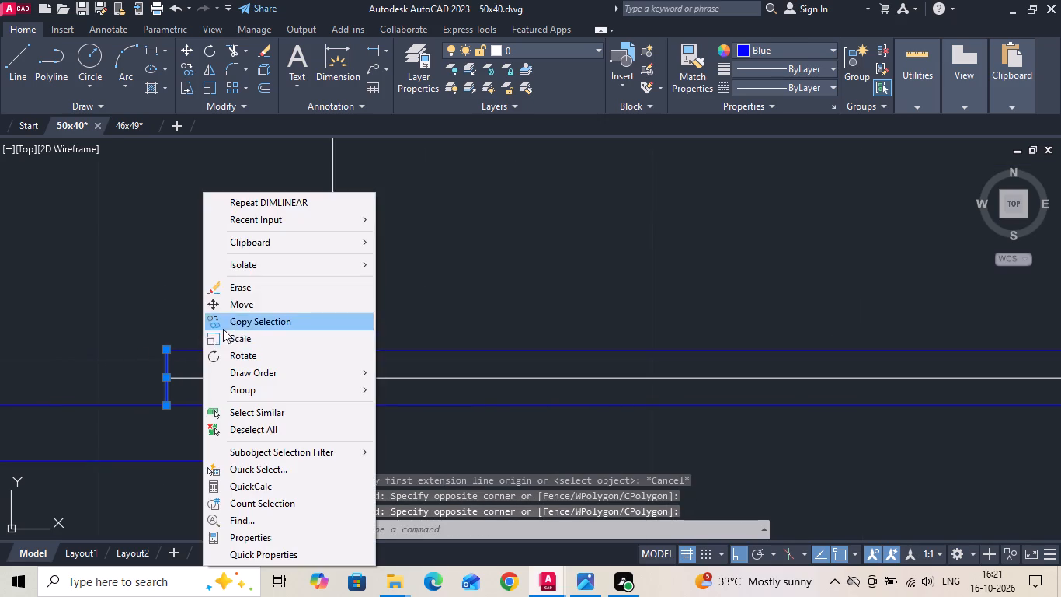
pyautogui.click(249, 309)
pyautogui.moveTo(164, 351); pyautogui.dragTo(172, 353)
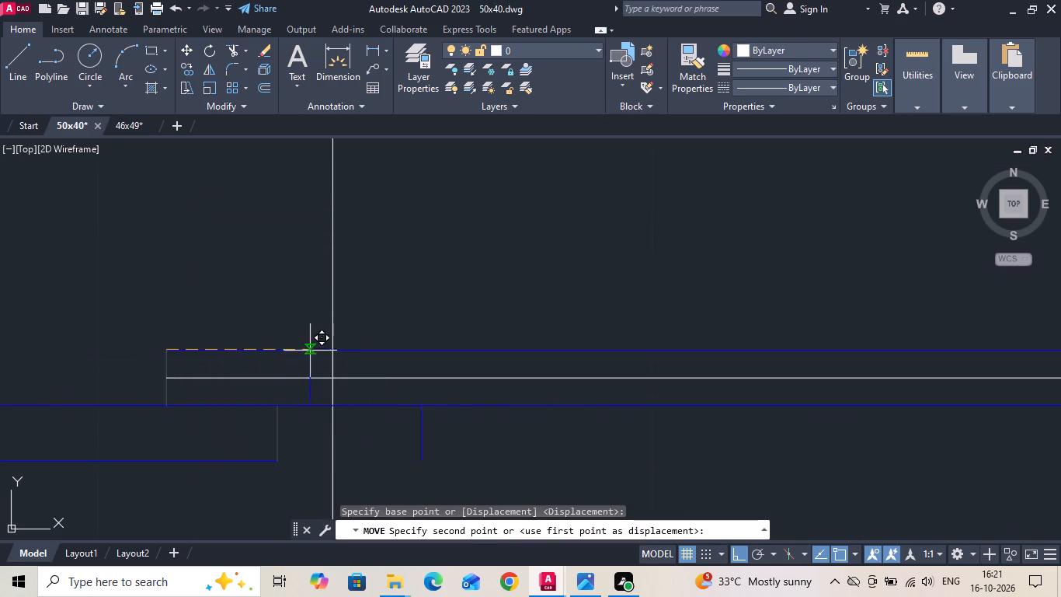
pyautogui.click(329, 347)
# Move the two short blue pane-end lines on the right so the middle pane's end sits on the right division line.
pyautogui.scroll(-2, 296, 382)
pyautogui.scroll(1, 708, 371)
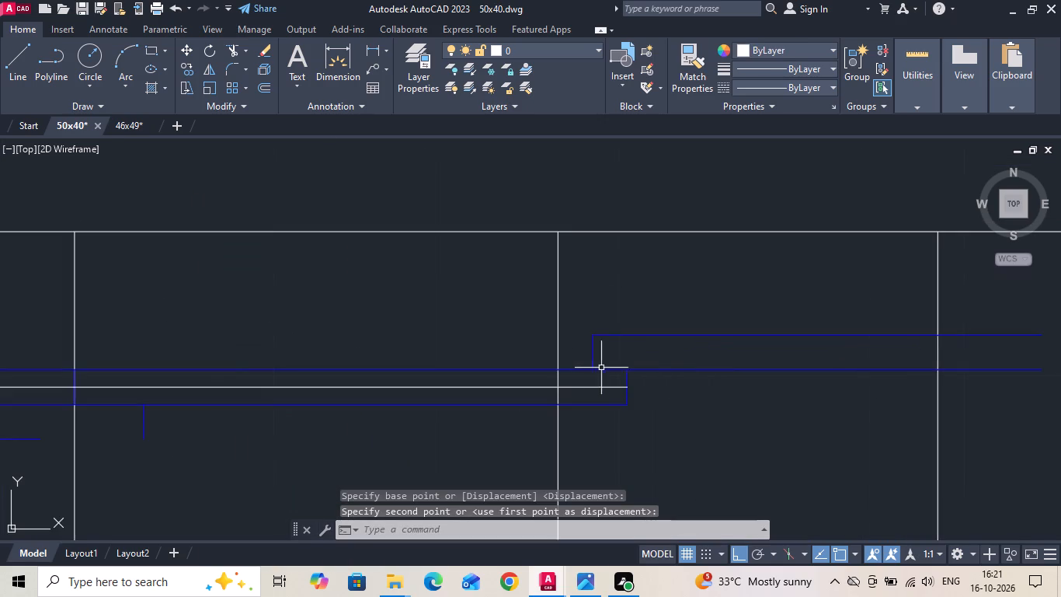
pyautogui.click(591, 348)
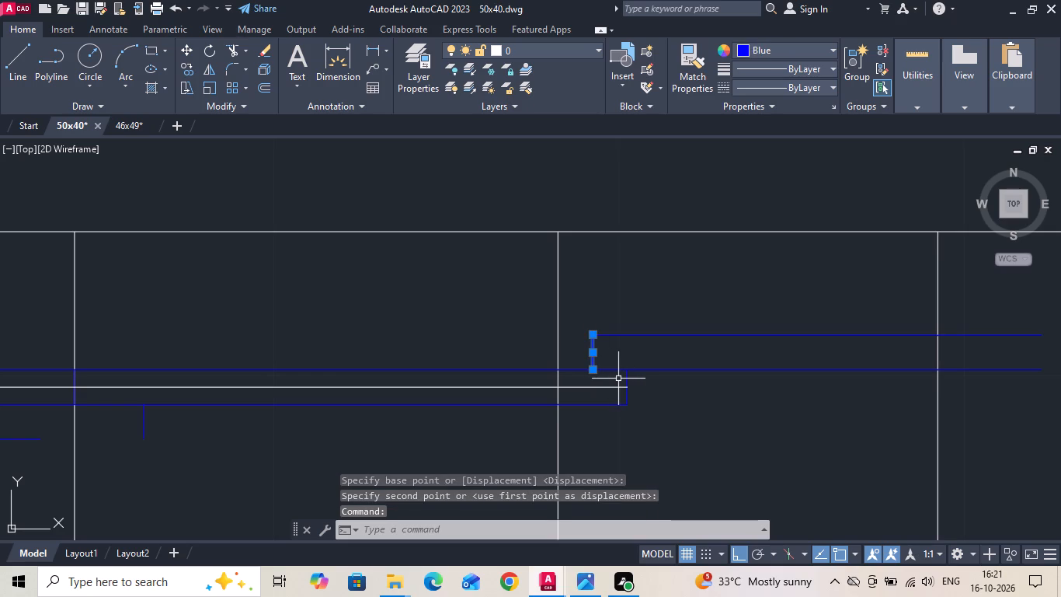
pyautogui.click(626, 381)
pyautogui.rightClick(627, 310)
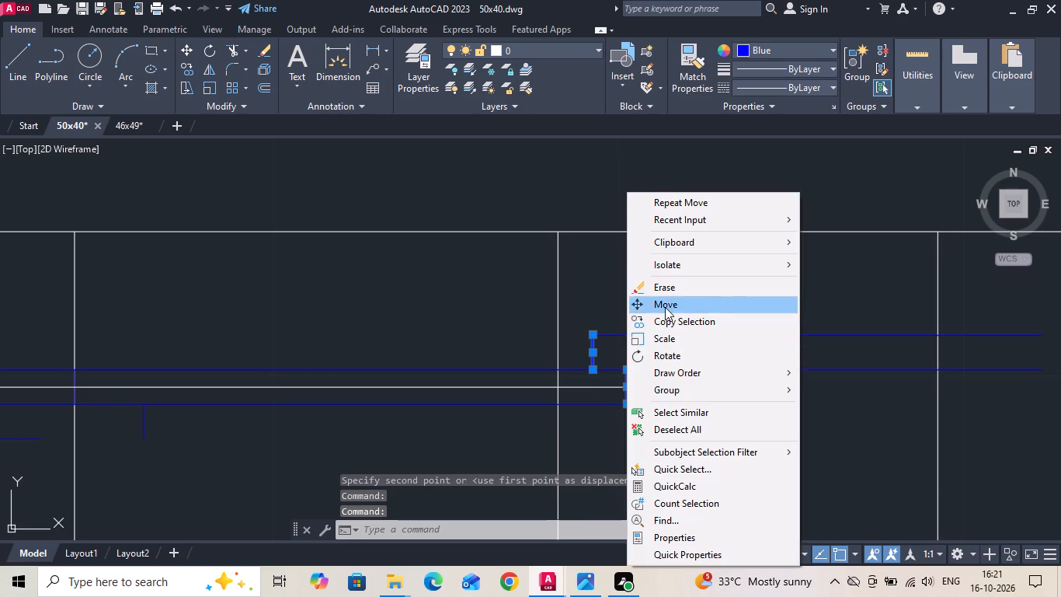
pyautogui.click(666, 306)
pyautogui.click(631, 370)
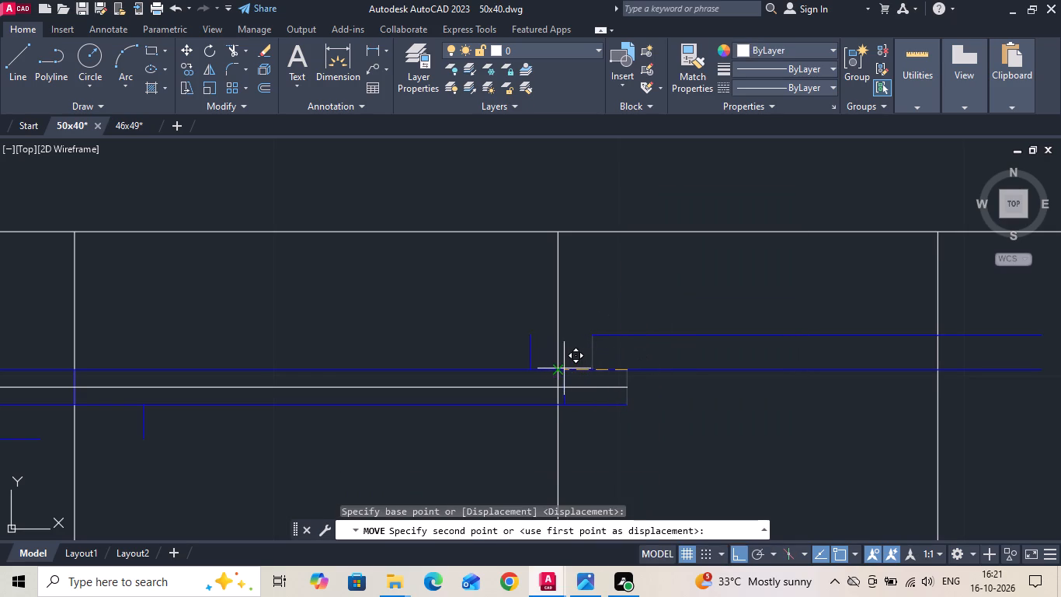
pyautogui.click(561, 368)
pyautogui.scroll(-1, 559, 368)
pyautogui.press('Escape')
# Erase the two white pane-division lines and the white centre line inside the kitchen window.
pyautogui.click(591, 317)
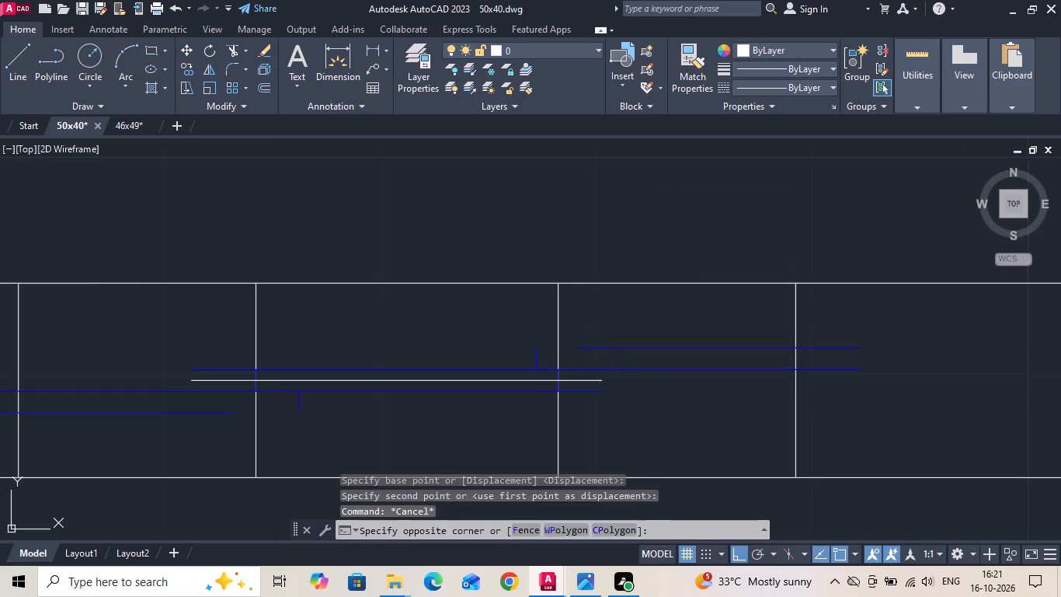
pyautogui.click(241, 315)
pyautogui.press('Delete')
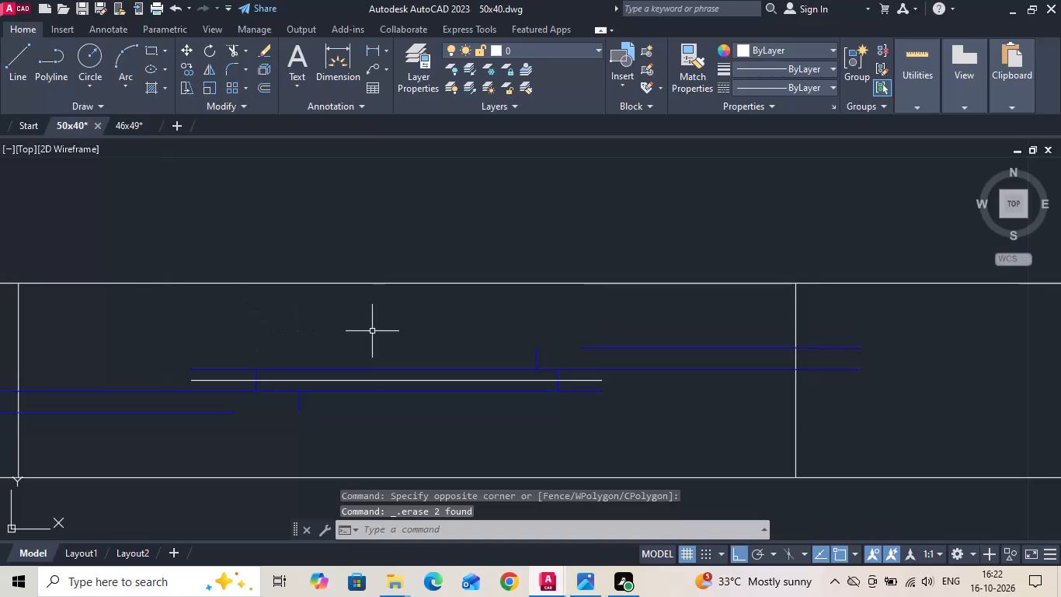
pyautogui.click(402, 380)
pyautogui.press('Delete')
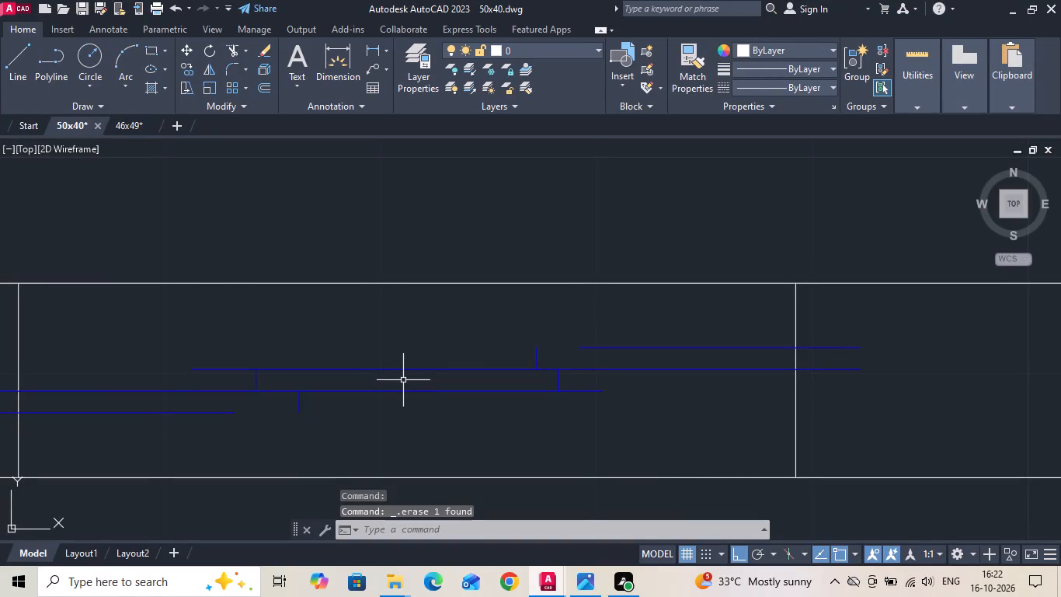
# Trim the blue pane lines that extend outside the kitchen window's left and right jambs.
pyautogui.write('tr')
pyautogui.press('space')
pyautogui.press('space')
pyautogui.moveTo(838, 342); pyautogui.dragTo(840, 402)
pyautogui.scroll(-1, 835, 393)
pyautogui.moveTo(313, 377); pyautogui.dragTo(314, 417)
pyautogui.press('Escape')
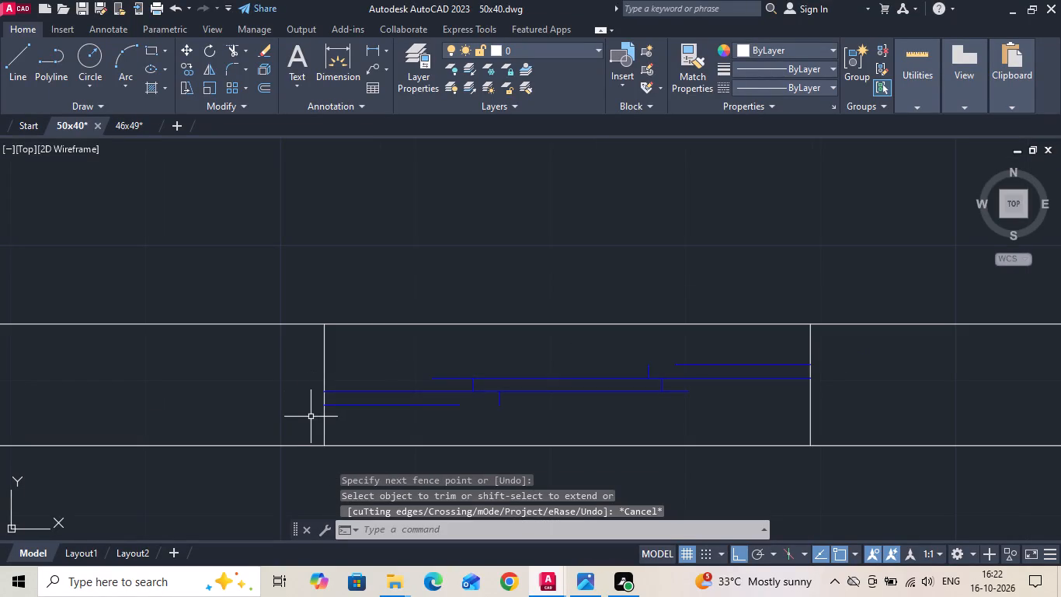
# Trim the middle pane's blue lines where they overshoot its left and right end lines.
pyautogui.press('t')
pyautogui.press('r')
pyautogui.press('space')
pyautogui.click(451, 379)
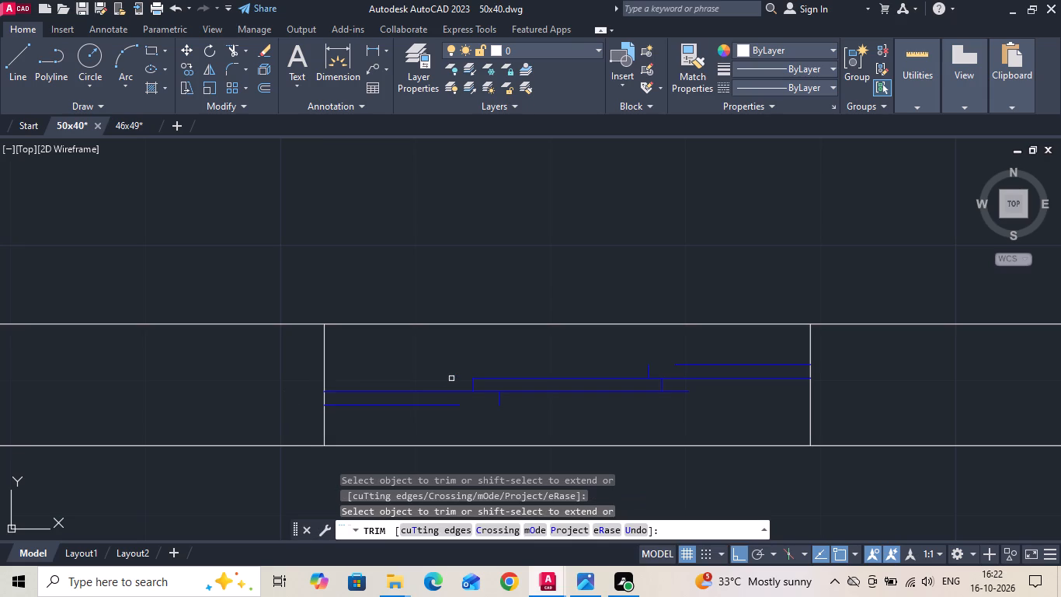
pyautogui.click(673, 390)
pyautogui.press('Escape')
# Extend the outer edges of the left and right panes to their short end lines, and save the drawing.
pyautogui.press('e')
pyautogui.press('x')
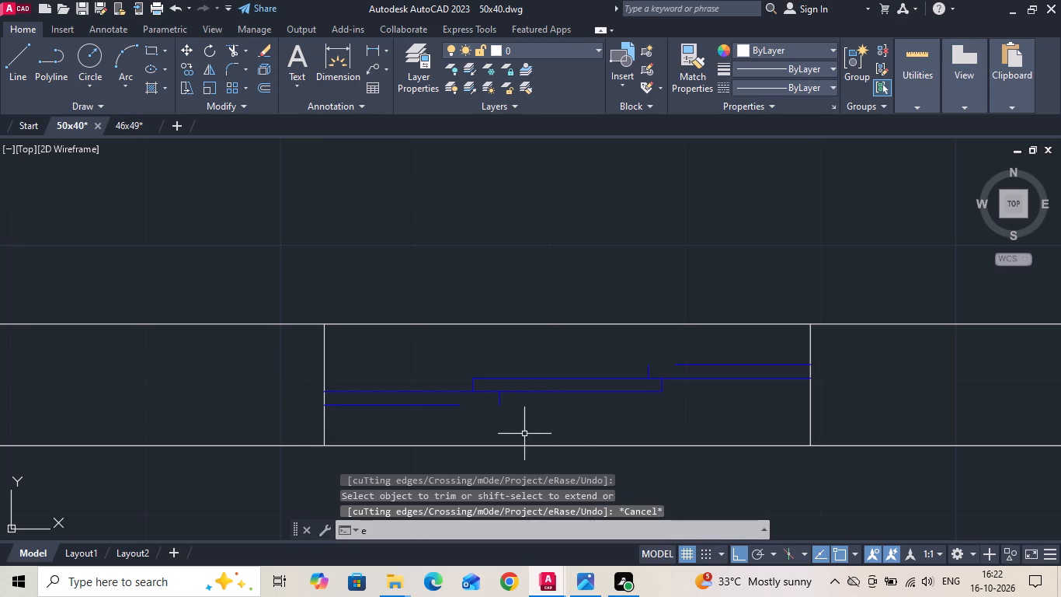
pyautogui.press('space')
pyautogui.click(456, 407)
pyautogui.click(687, 363)
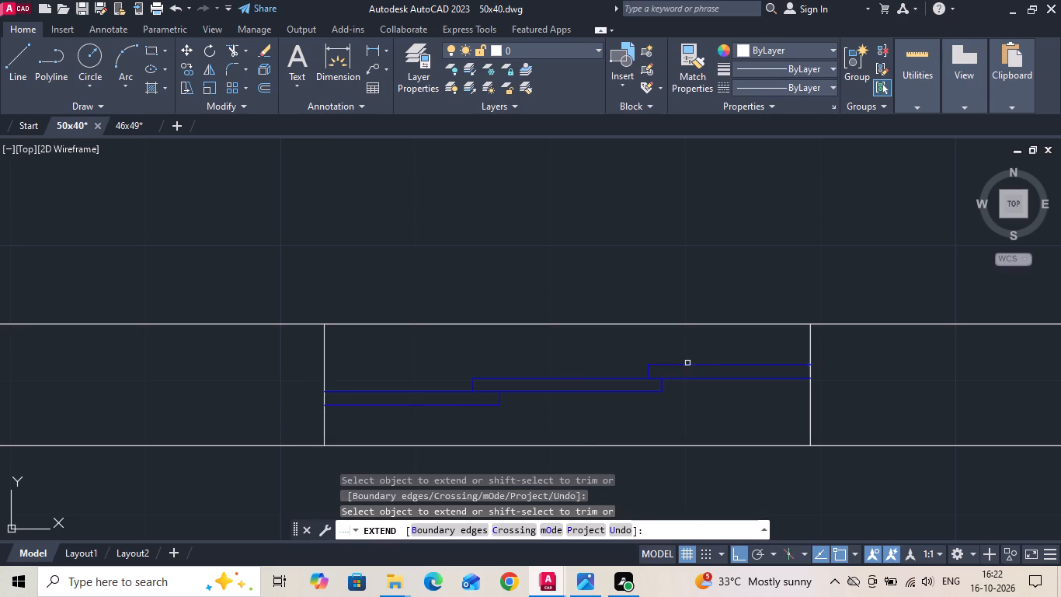
pyautogui.press('Escape')
pyautogui.hotkey('ctrl', 's')
# Examine the reference ground floor plan against the drafted plan for the remaining window locations.
pyautogui.scroll(-2, 472, 351)
pyautogui.scroll(-3, 339, 374)
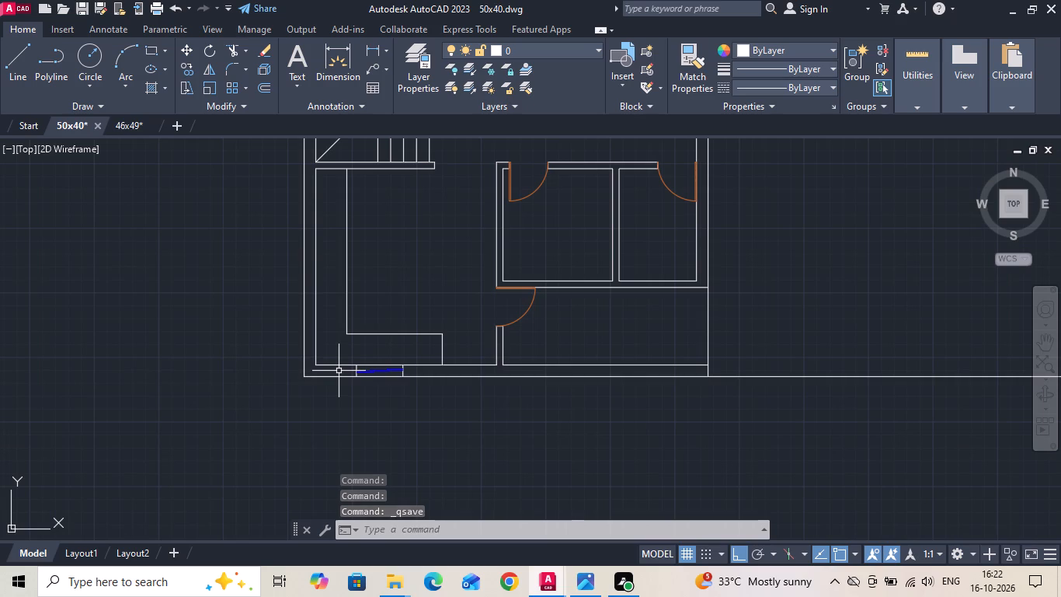
pyautogui.scroll(-1, 404, 354)
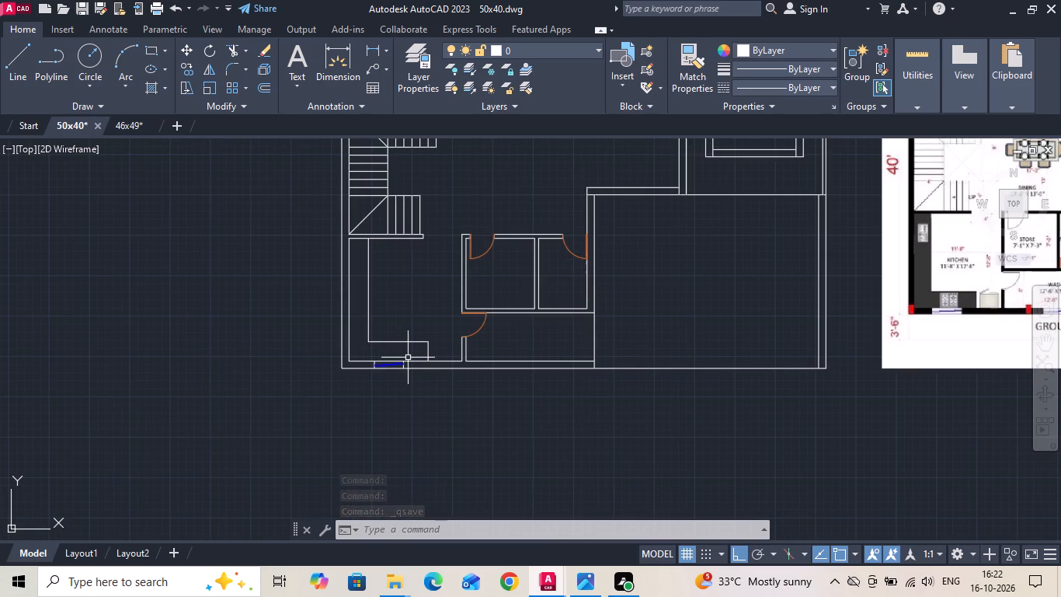
pyautogui.moveTo(409, 358); pyautogui.dragTo(409, 365, button='middle')
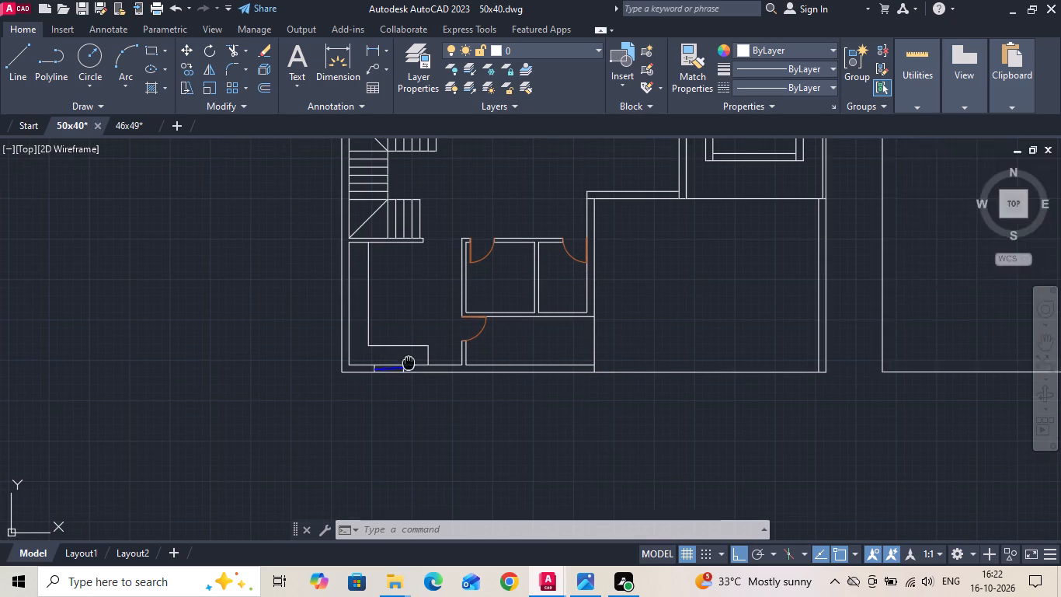
pyautogui.moveTo(409, 365); pyautogui.dragTo(409, 404, button='middle')
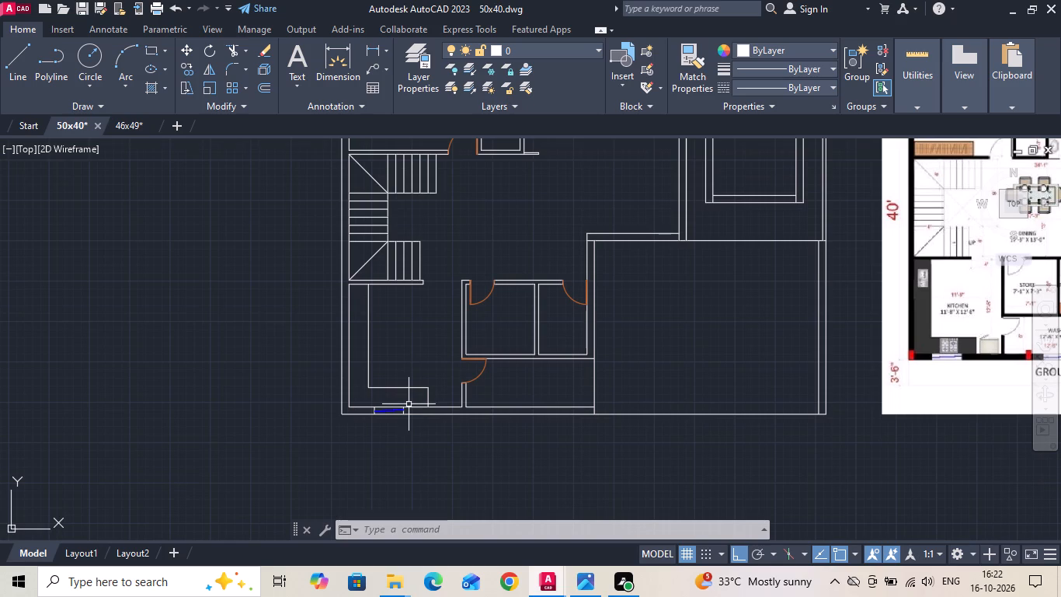
pyautogui.scroll(-1, 409, 404)
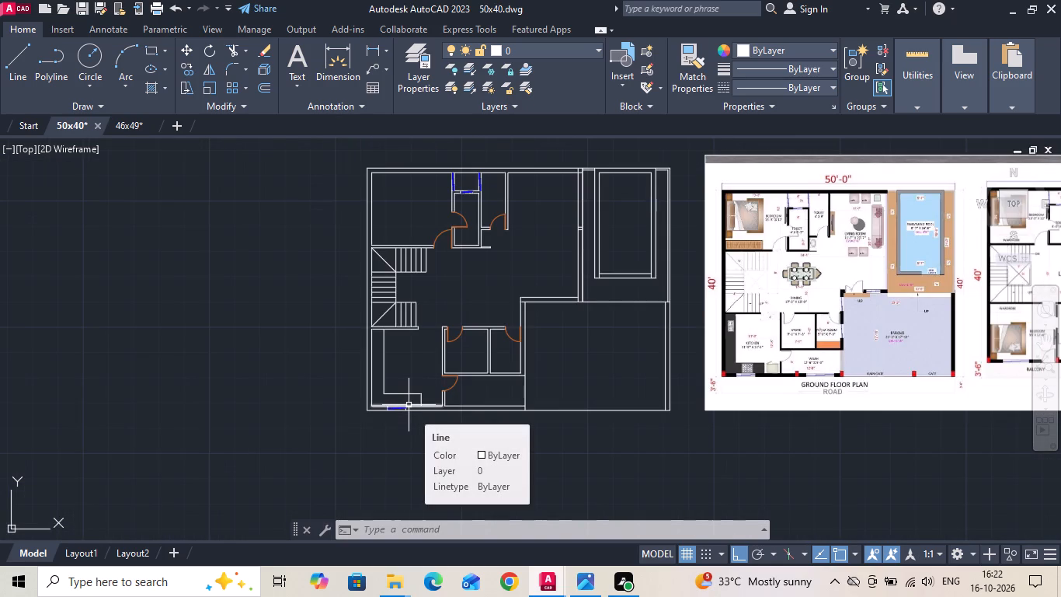
pyautogui.scroll(2, 928, 290)
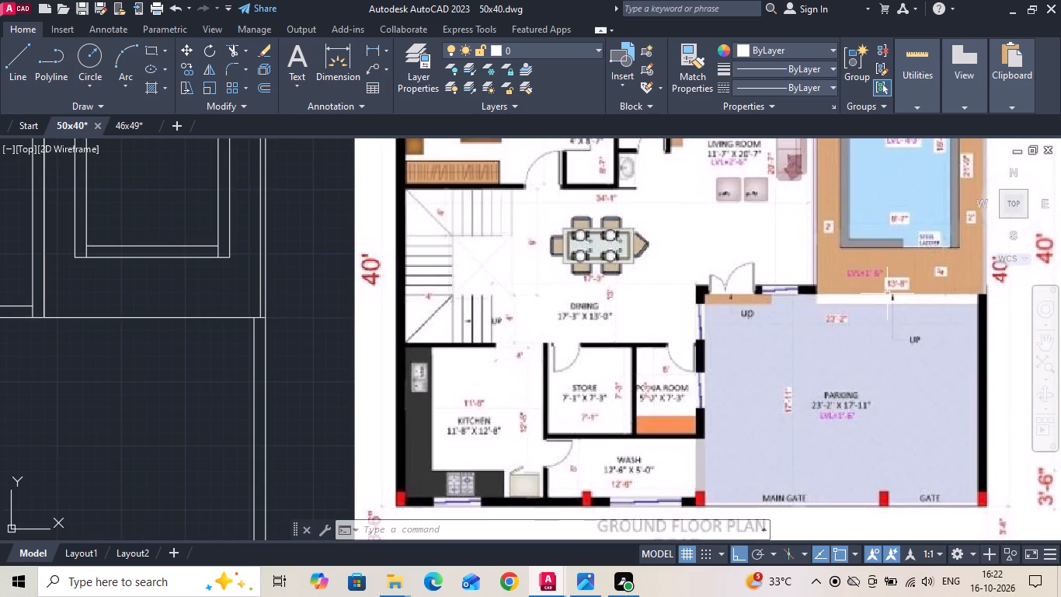
pyautogui.moveTo(743, 278); pyautogui.dragTo(731, 412, button='middle')
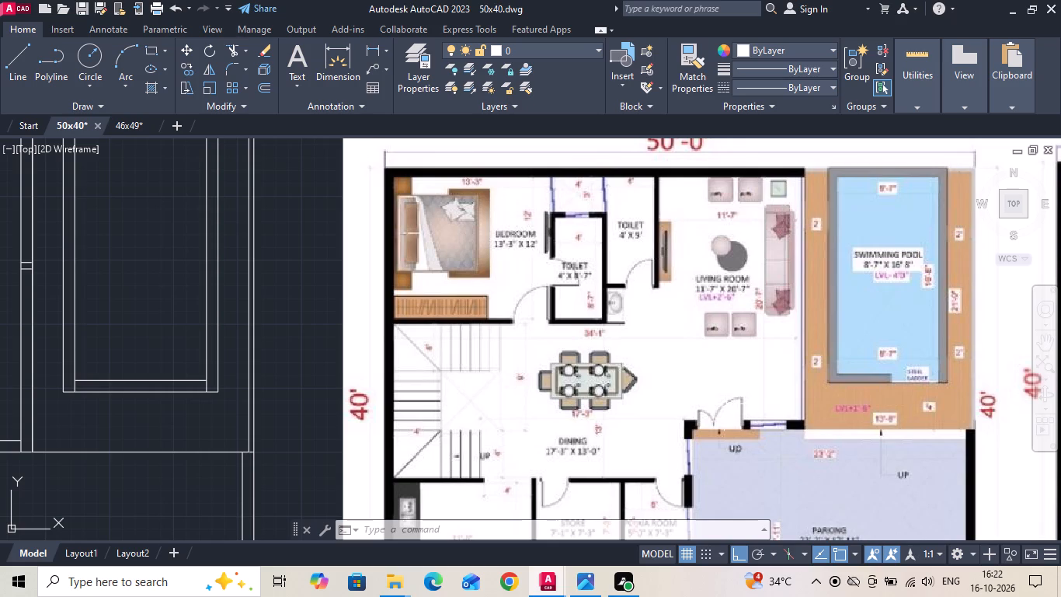
pyautogui.scroll(-2, 750, 346)
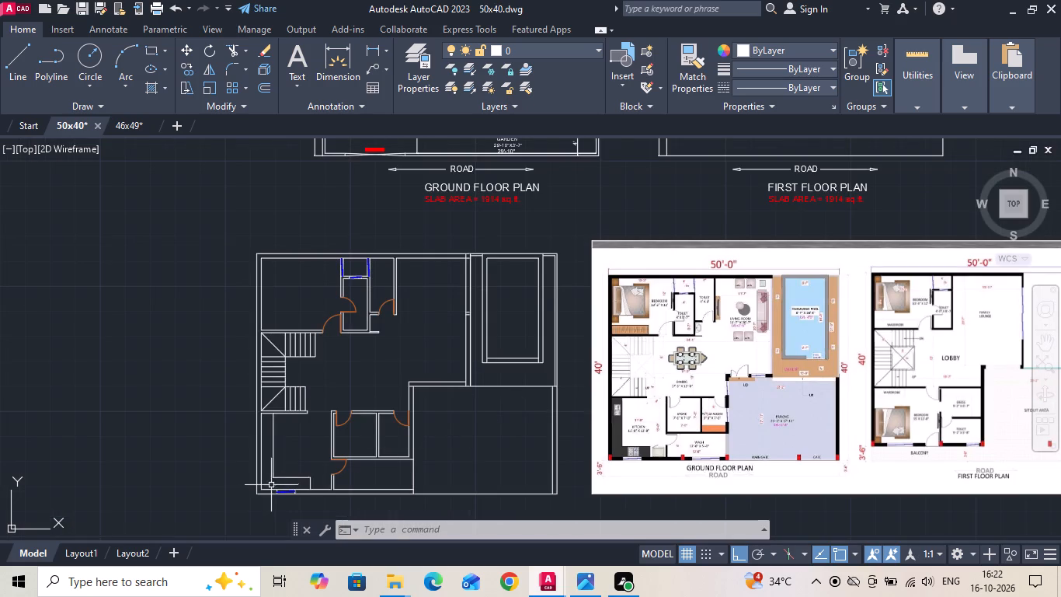
# Copy the kitchen window into the wall between the living area and parking, against the living room's east wall corner.
pyautogui.scroll(3, 268, 487)
pyautogui.moveTo(272, 498); pyautogui.dragTo(287, 407, button='middle')
pyautogui.moveTo(289, 439); pyautogui.dragTo(321, 426)
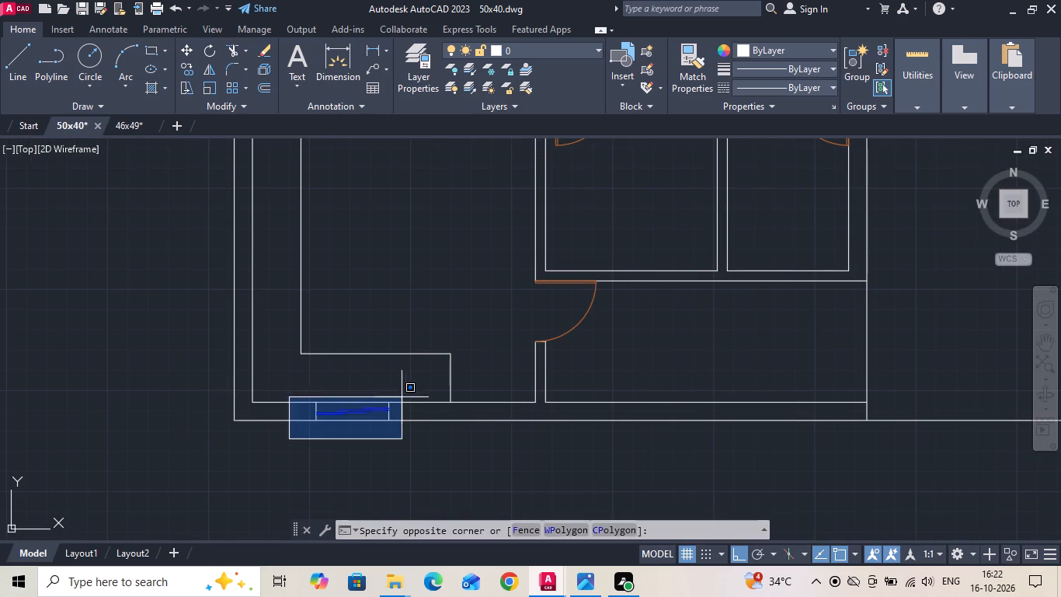
pyautogui.click(409, 387)
pyautogui.rightClick(409, 387)
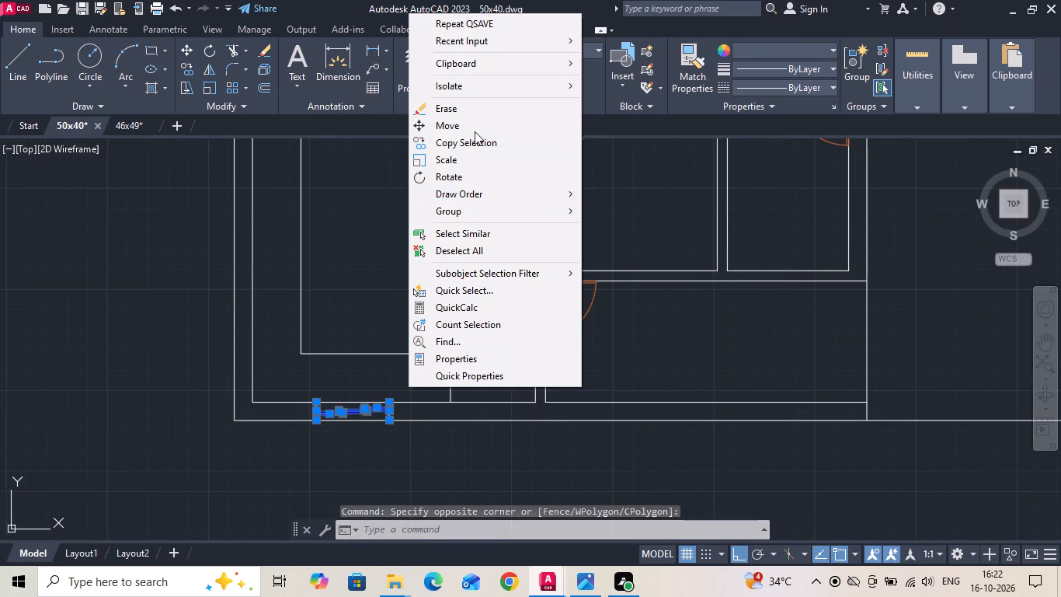
pyautogui.click(475, 139)
pyautogui.scroll(2, 367, 444)
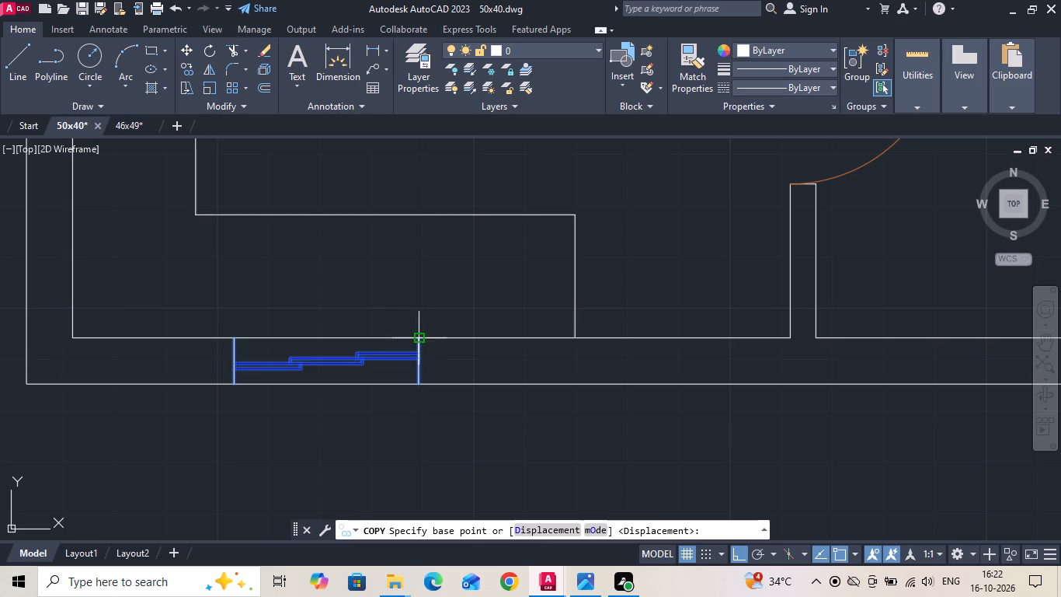
pyautogui.click(418, 340)
pyautogui.scroll(-5, 343, 424)
pyautogui.scroll(2, 474, 321)
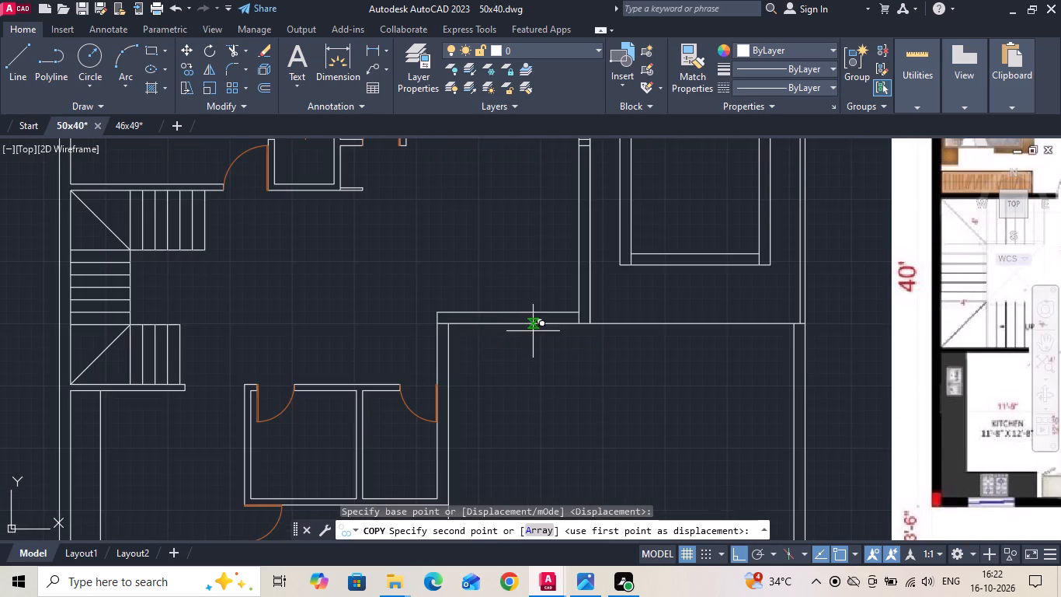
pyautogui.scroll(2, 573, 320)
pyautogui.click(583, 300)
pyautogui.scroll(-3, 451, 326)
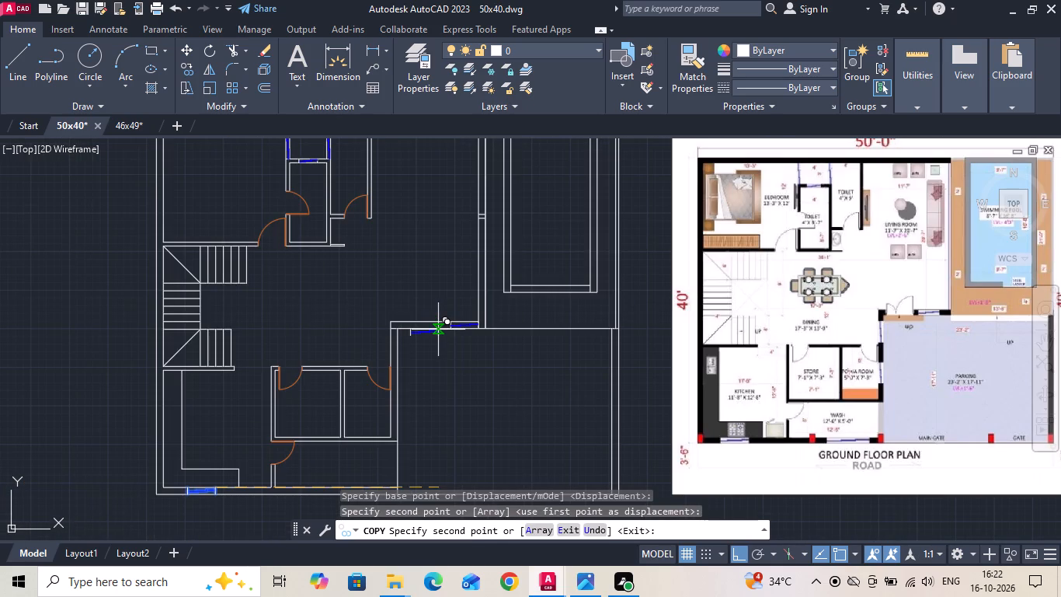
pyautogui.press('Escape')
# Check in the reference plan how far the front window sits from the living room's east wall corner.
pyautogui.scroll(2, 457, 306)
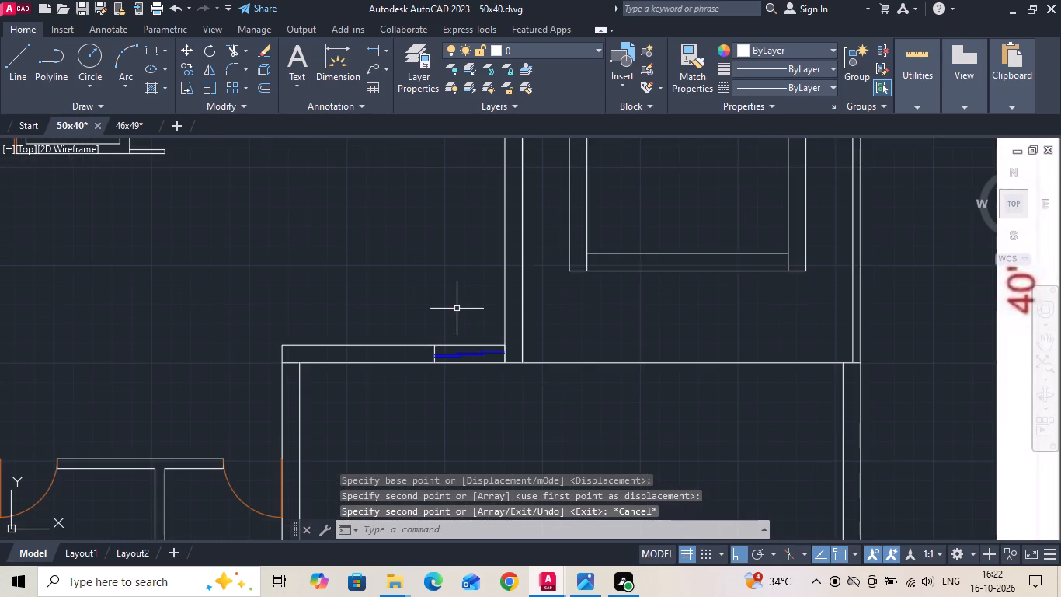
pyautogui.scroll(-2, 443, 320)
pyautogui.scroll(3, 1011, 309)
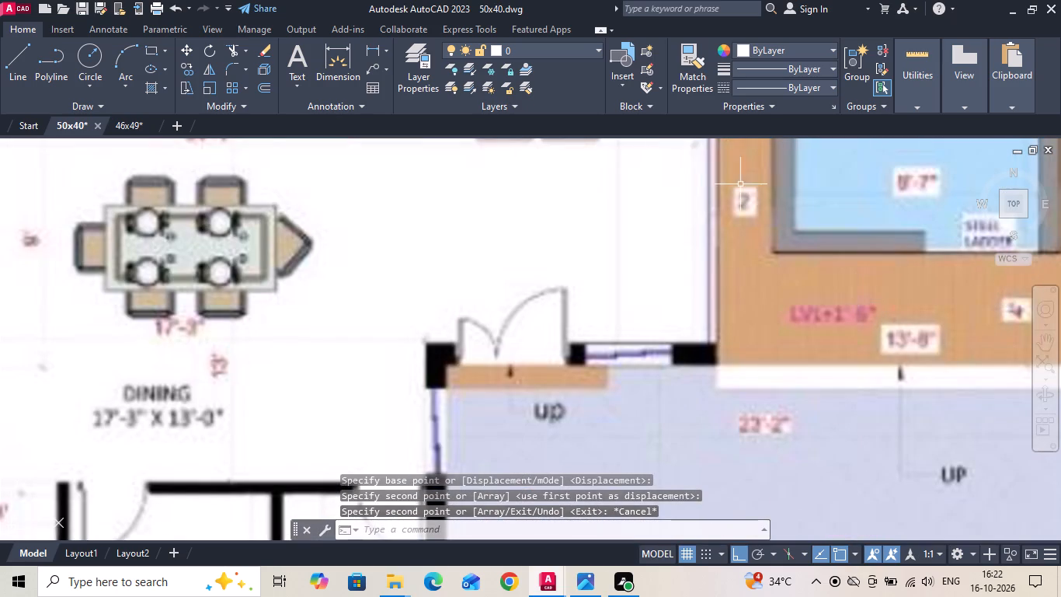
pyautogui.click(377, 47)
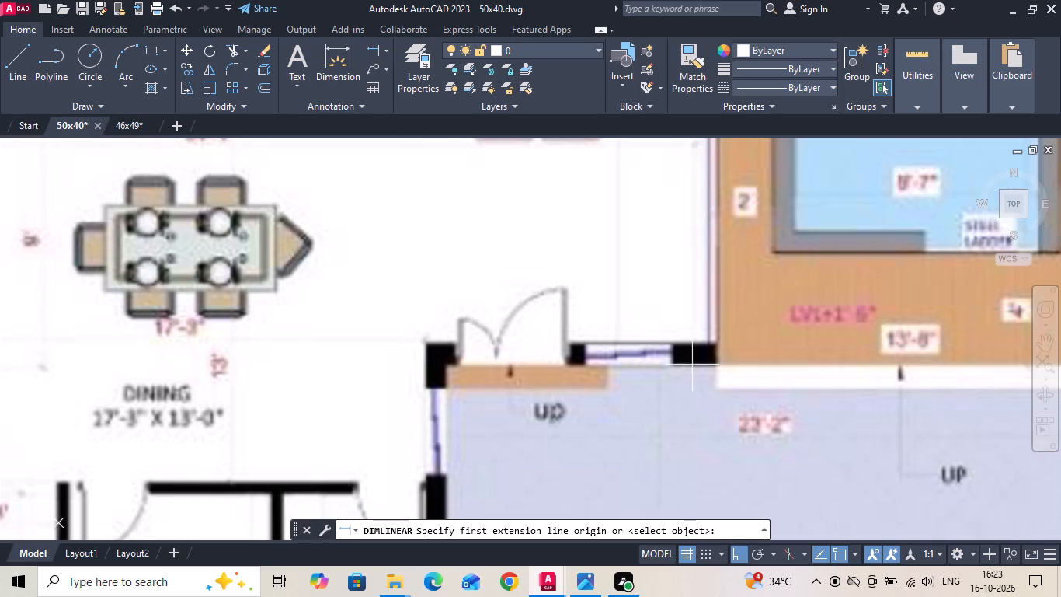
pyautogui.click(775, 248)
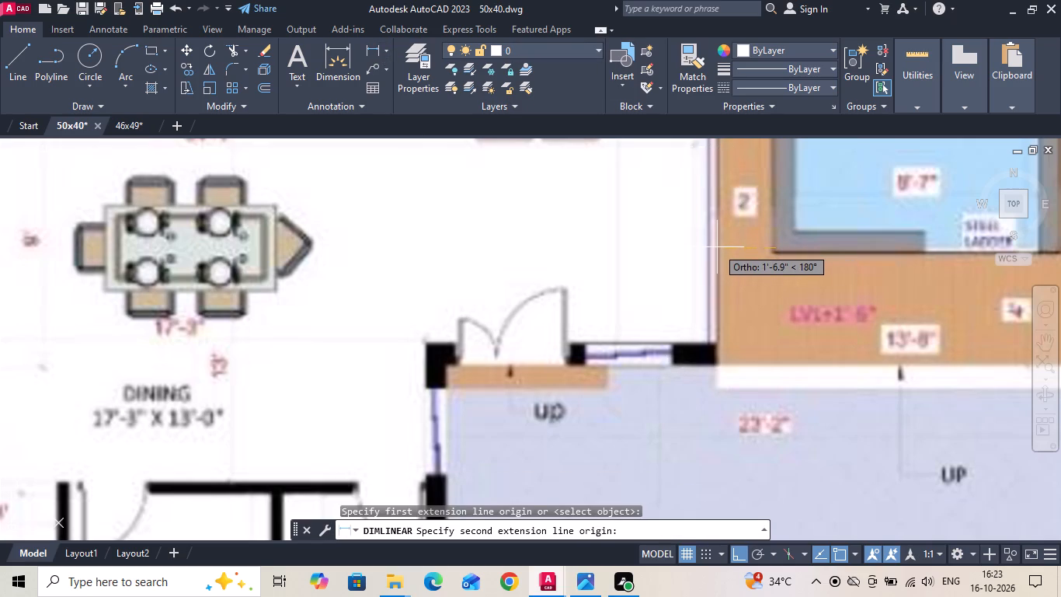
pyautogui.press('Escape')
pyautogui.scroll(1, 663, 375)
pyautogui.press('space')
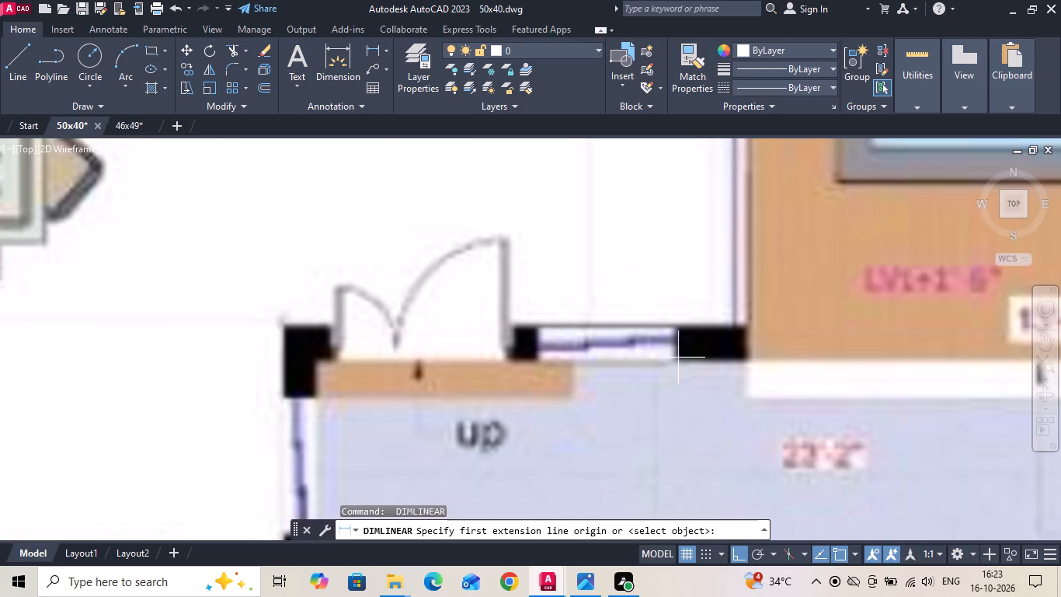
pyautogui.click(680, 356)
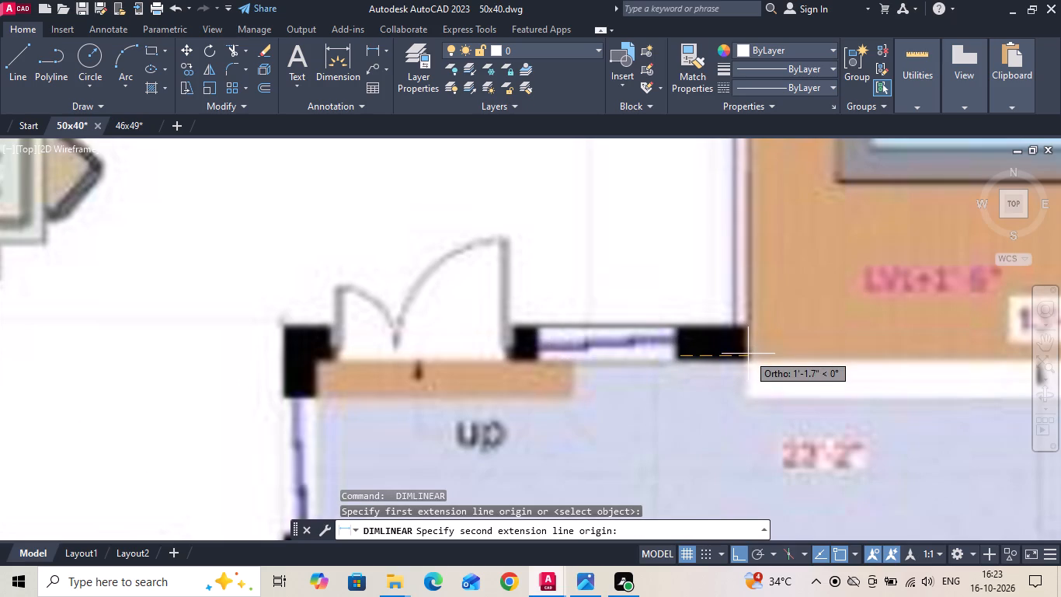
pyautogui.press('Escape')
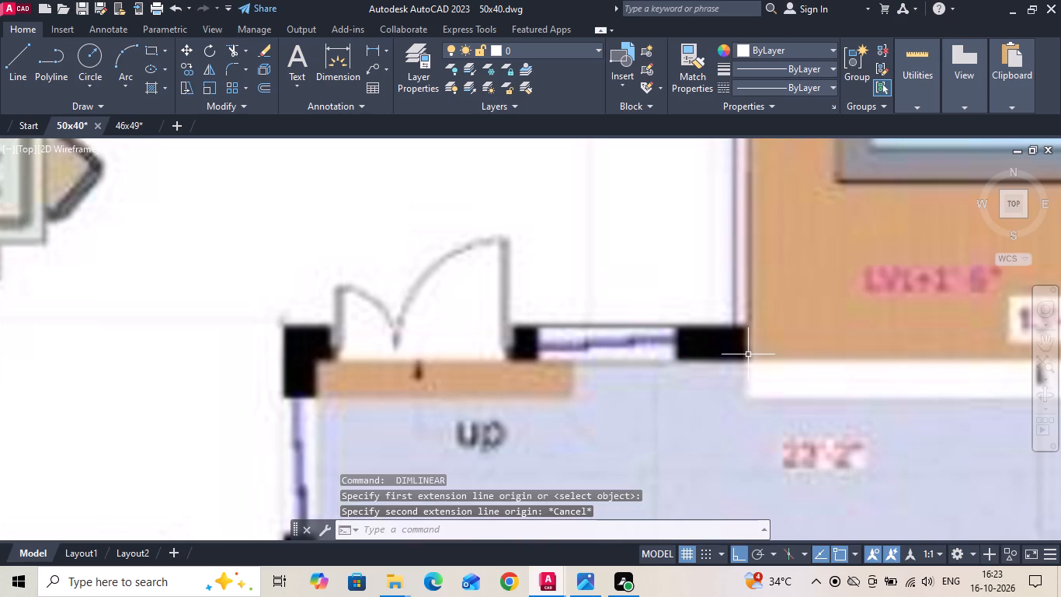
# Move the copied window 12 inches west, away from the living room's east wall corner.
pyautogui.scroll(-5, 748, 354)
pyautogui.scroll(2, 370, 321)
pyautogui.scroll(3, 579, 410)
pyautogui.moveTo(559, 438); pyautogui.dragTo(559, 338, button='middle')
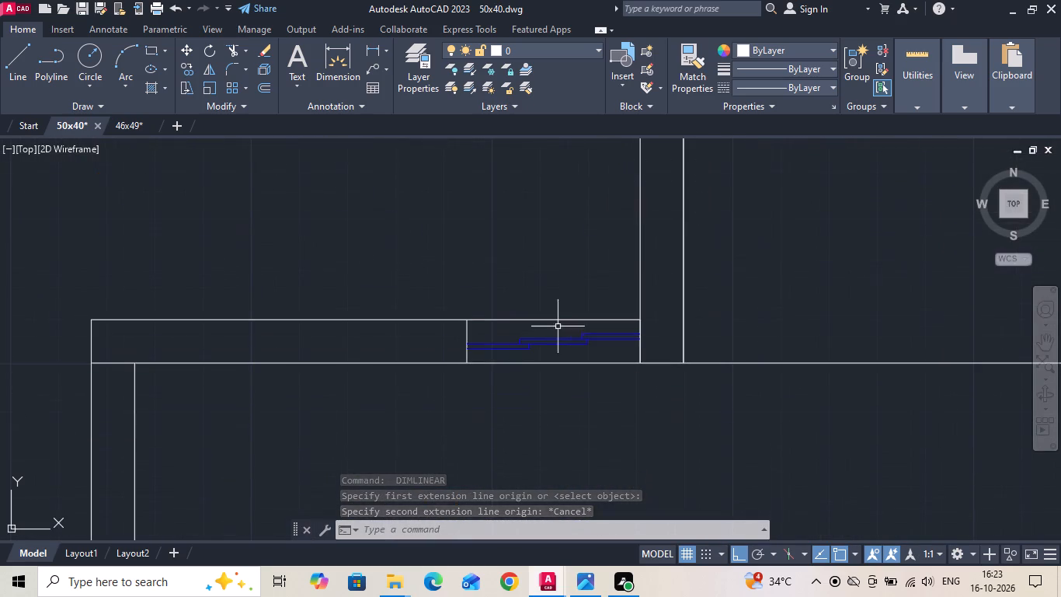
pyautogui.moveTo(449, 297); pyautogui.dragTo(471, 351)
pyautogui.click(654, 410)
pyautogui.rightClick(457, 247)
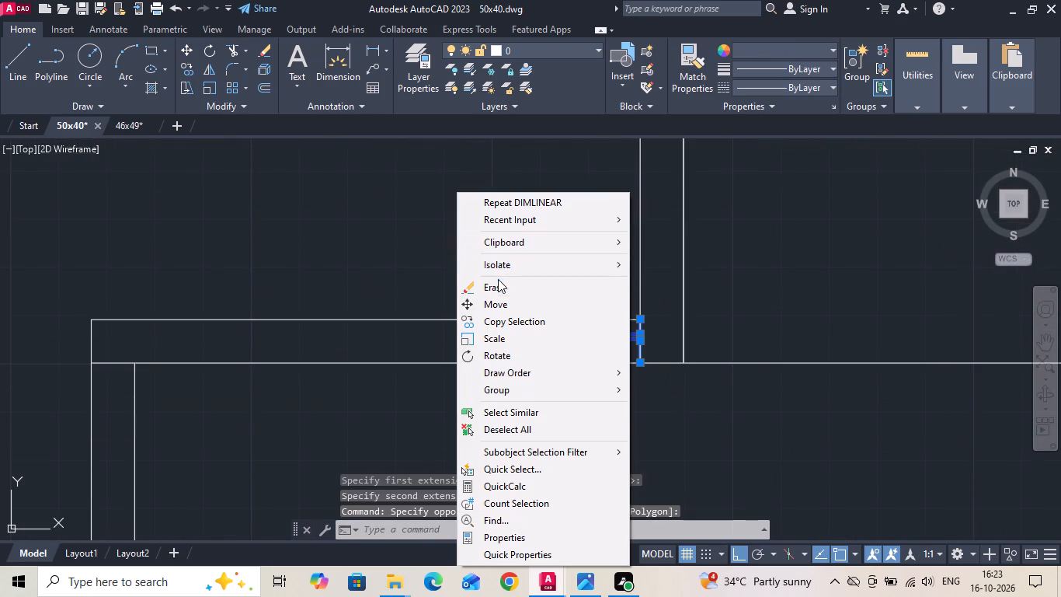
pyautogui.click(486, 302)
pyautogui.moveTo(659, 413); pyautogui.dragTo(639, 415)
pyautogui.write('12')
pyautogui.press('space')
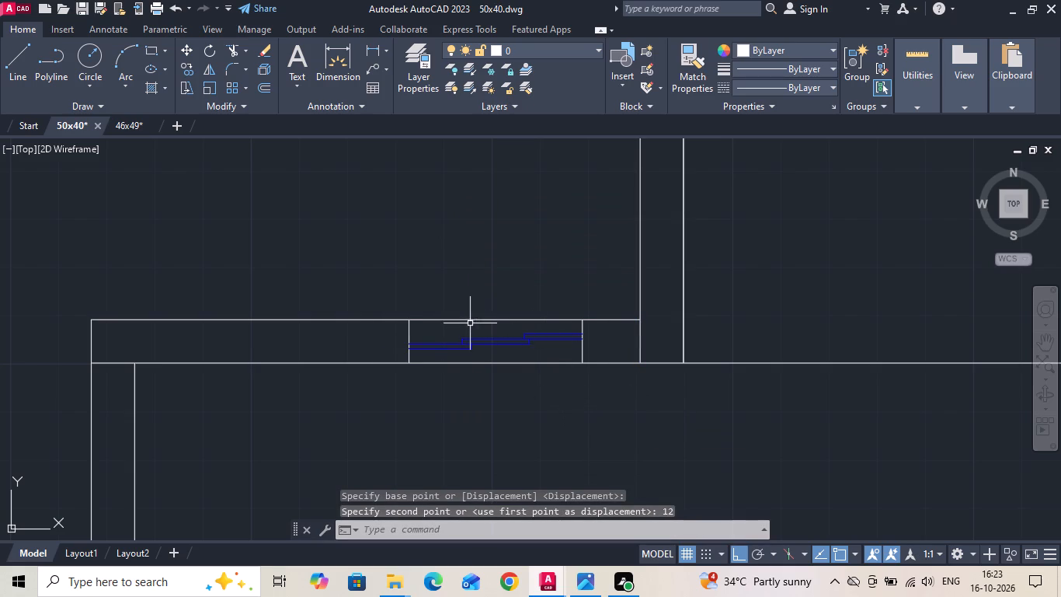
# Offset the copied window's west end line 5 inches west to mark the main door's east jamb.
pyautogui.scroll(-4, 454, 324)
pyautogui.scroll(2, 443, 337)
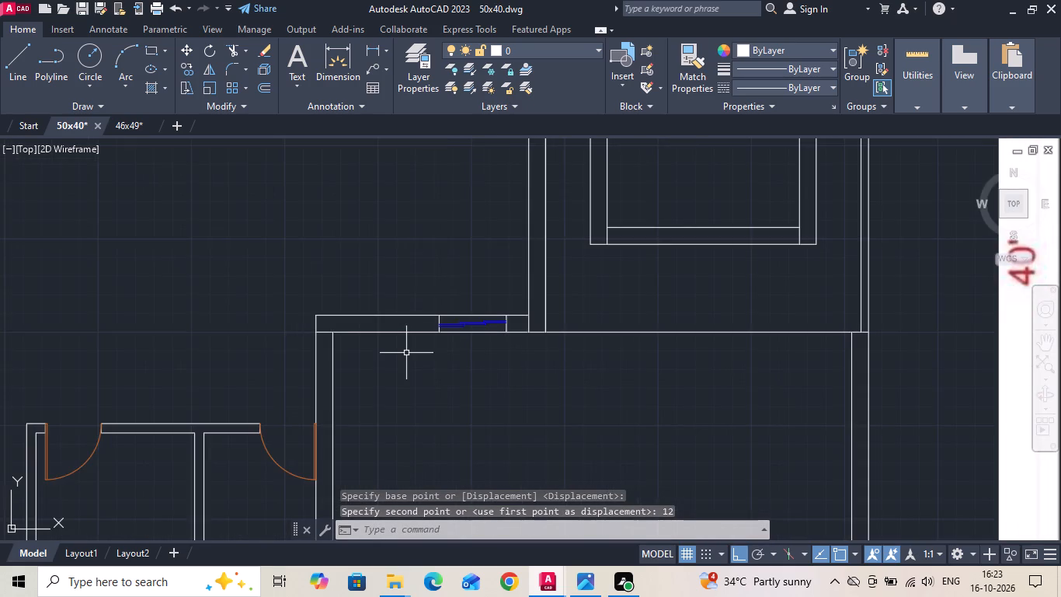
pyautogui.scroll(-2, 405, 354)
pyautogui.scroll(2, 405, 354)
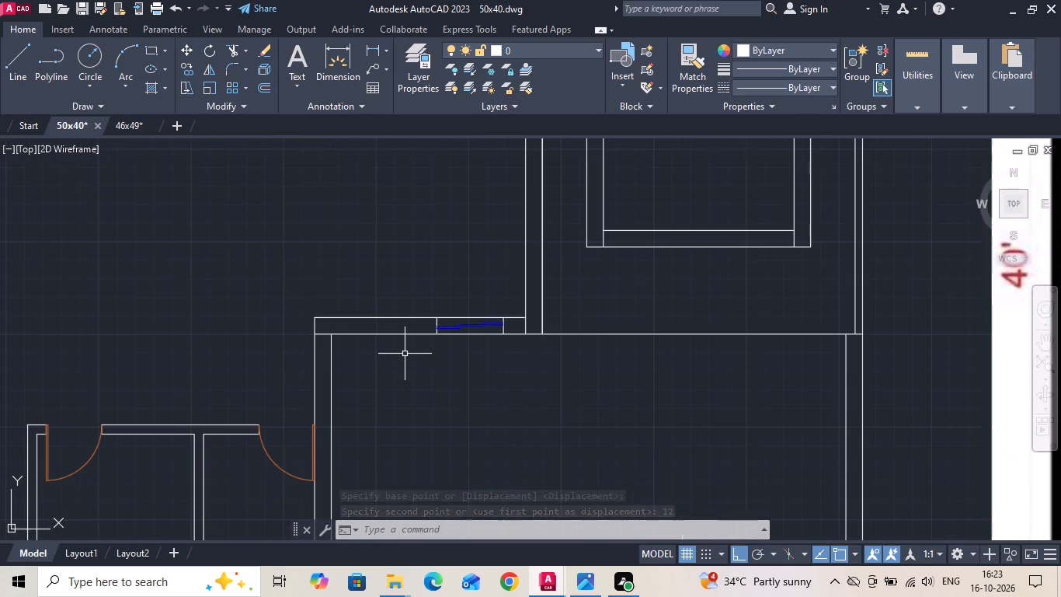
pyautogui.write('o')
pyautogui.press('space')
pyautogui.write('5')
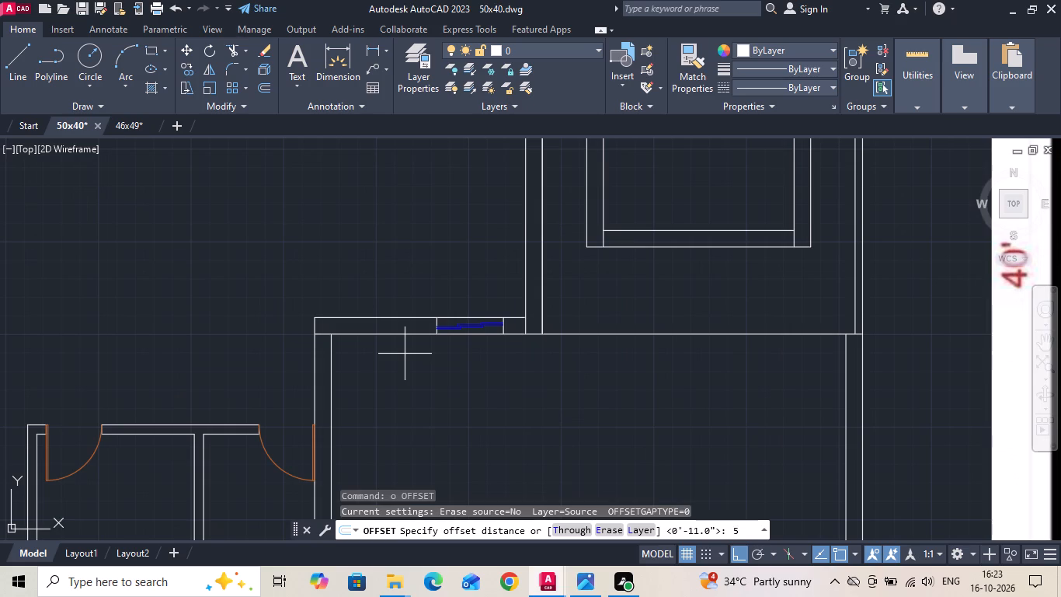
pyautogui.press('space')
pyautogui.scroll(2, 420, 331)
pyautogui.click(457, 309)
pyautogui.click(438, 316)
pyautogui.press('Escape')
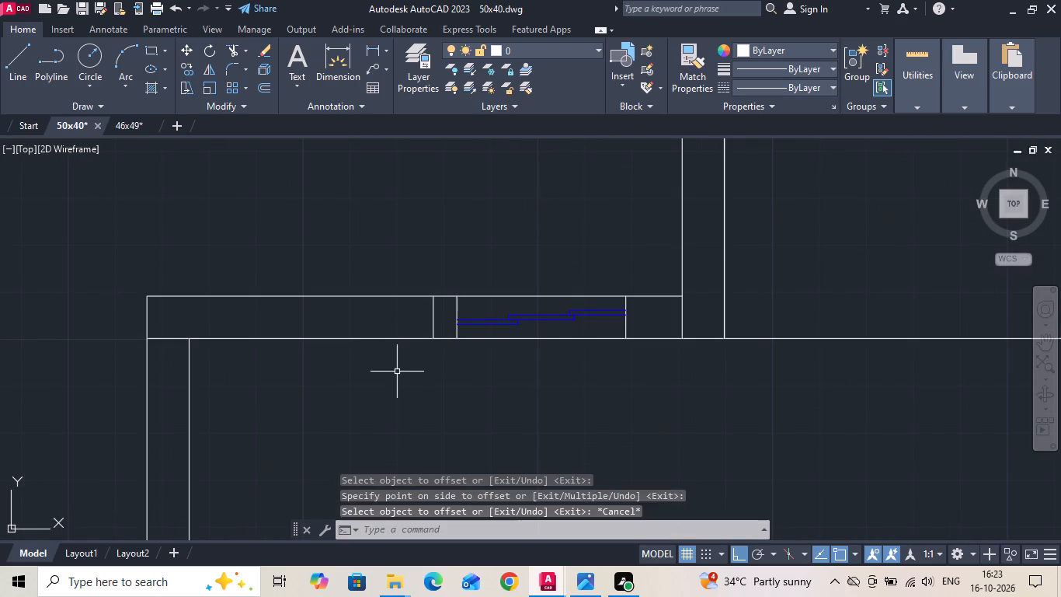
# Offset the new jamb line 4' west to mark the other side of the main door opening.
pyautogui.write("o 4'")
pyautogui.press('Return')
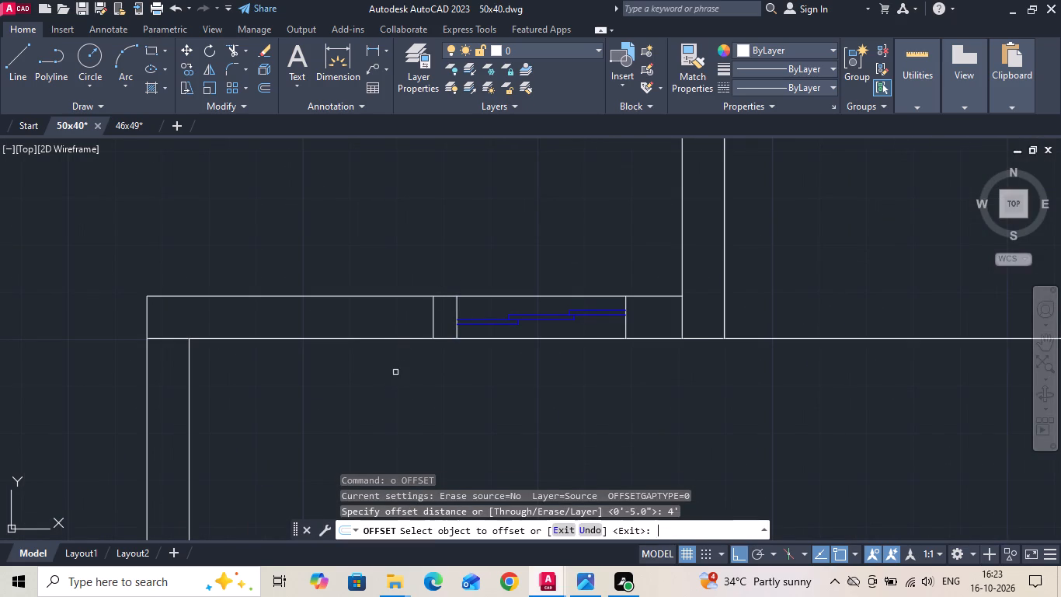
pyautogui.click(433, 312)
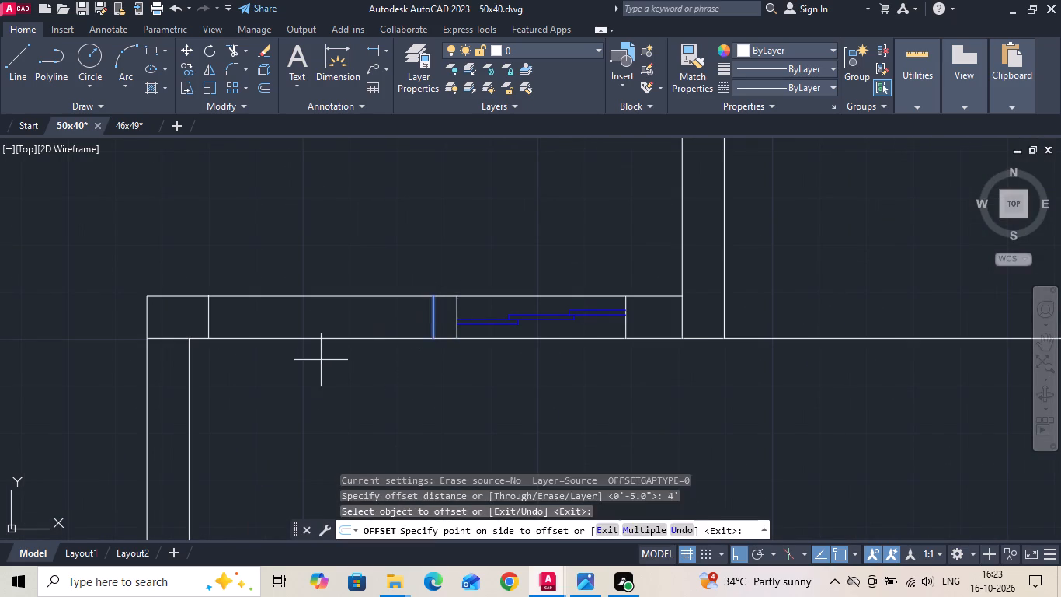
pyautogui.click(321, 360)
pyautogui.scroll(-3, 285, 389)
pyautogui.press('Escape')
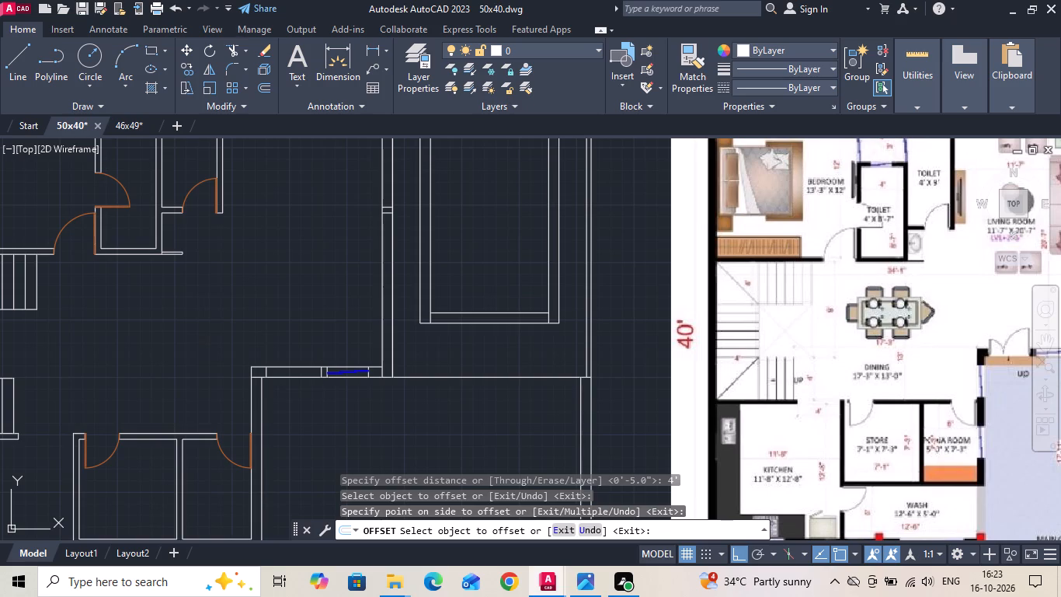
# Measure the gap between the main door's west jamb line and the adjacent vertical wall's inner corner.
pyautogui.scroll(-1, 284, 392)
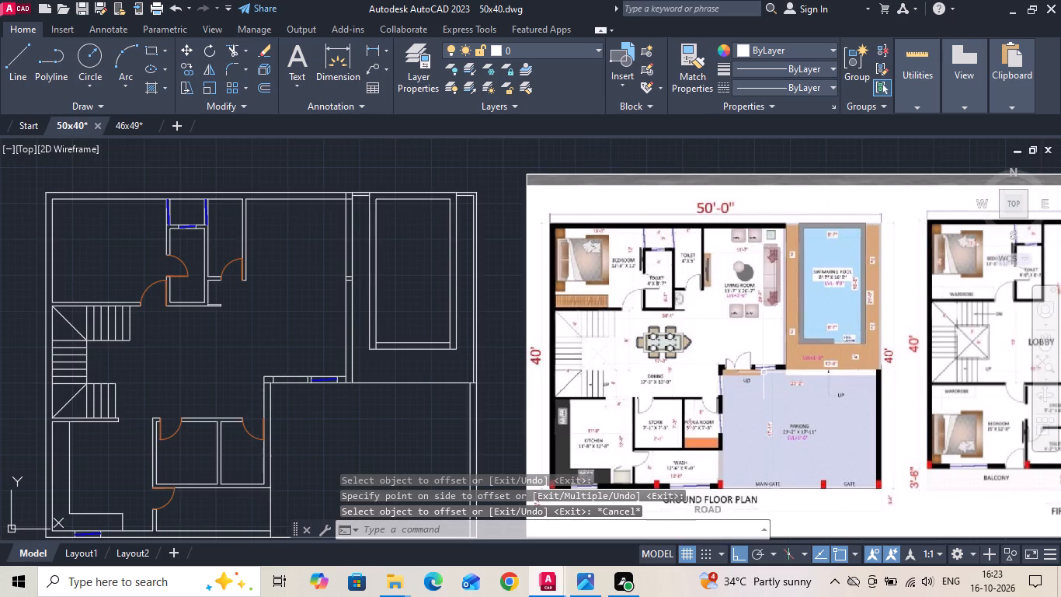
pyautogui.scroll(4, 258, 391)
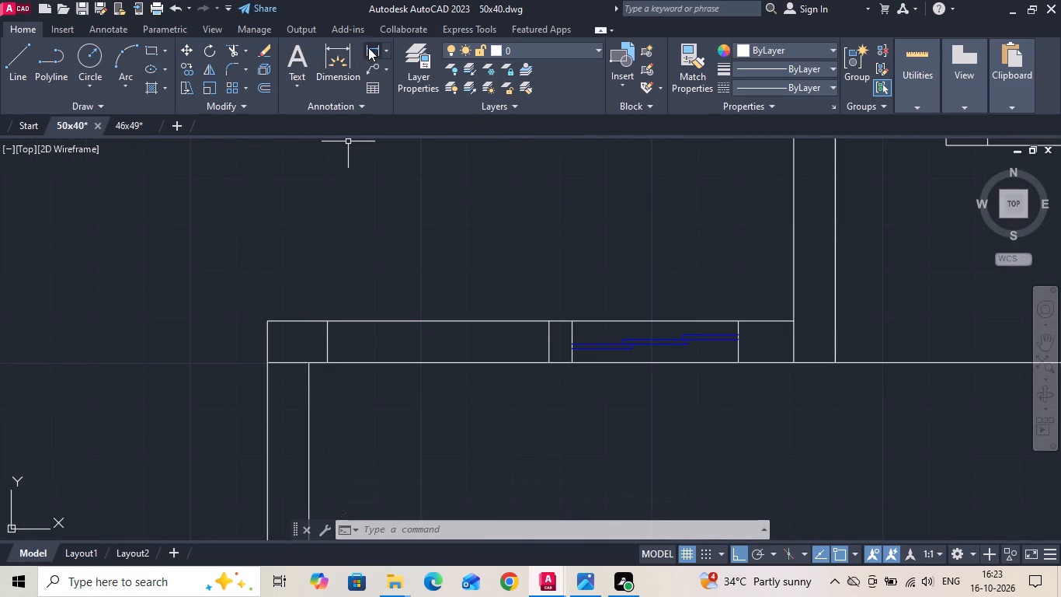
pyautogui.click(368, 47)
pyautogui.scroll(1, 280, 417)
pyautogui.click(321, 333)
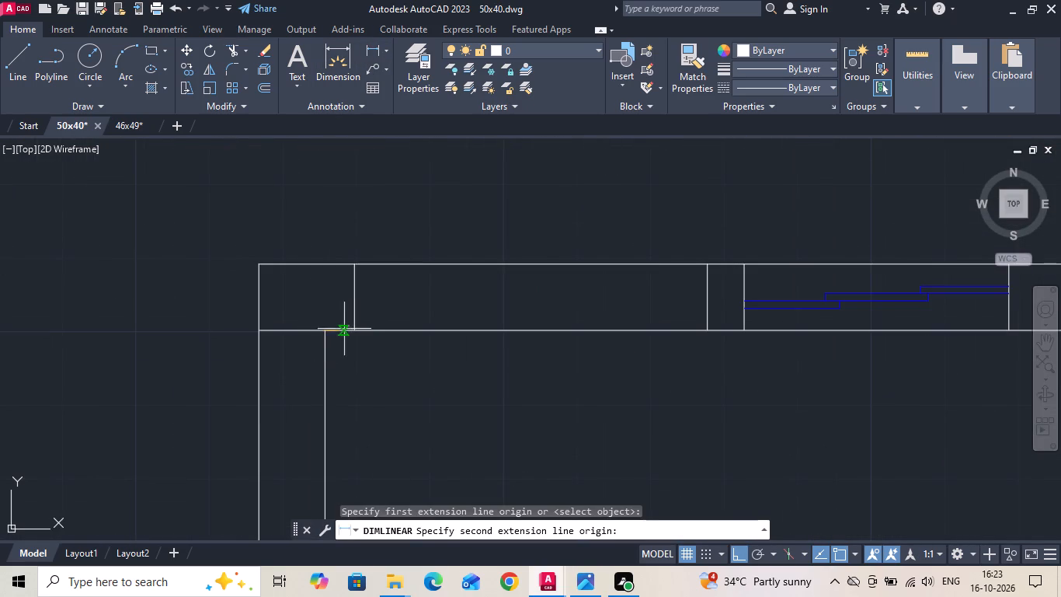
pyautogui.click(355, 326)
pyautogui.press('Escape')
# Move both main door jamb lines together with the adjacent window 1 inch west.
pyautogui.moveTo(345, 257); pyautogui.dragTo(351, 271)
pyautogui.scroll(-1, 414, 360)
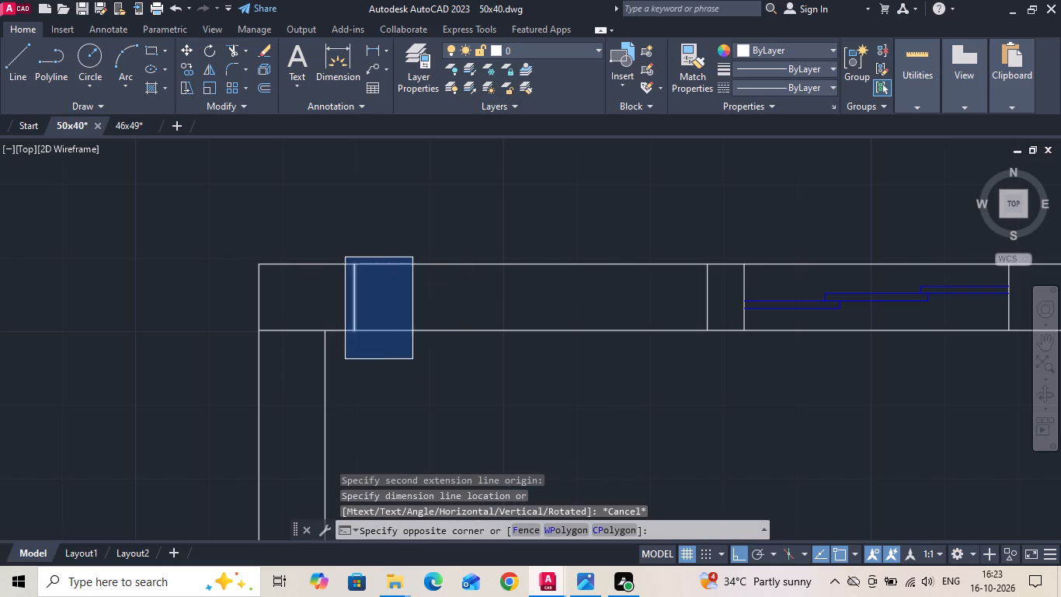
pyautogui.click(798, 373)
pyautogui.rightClick(547, 219)
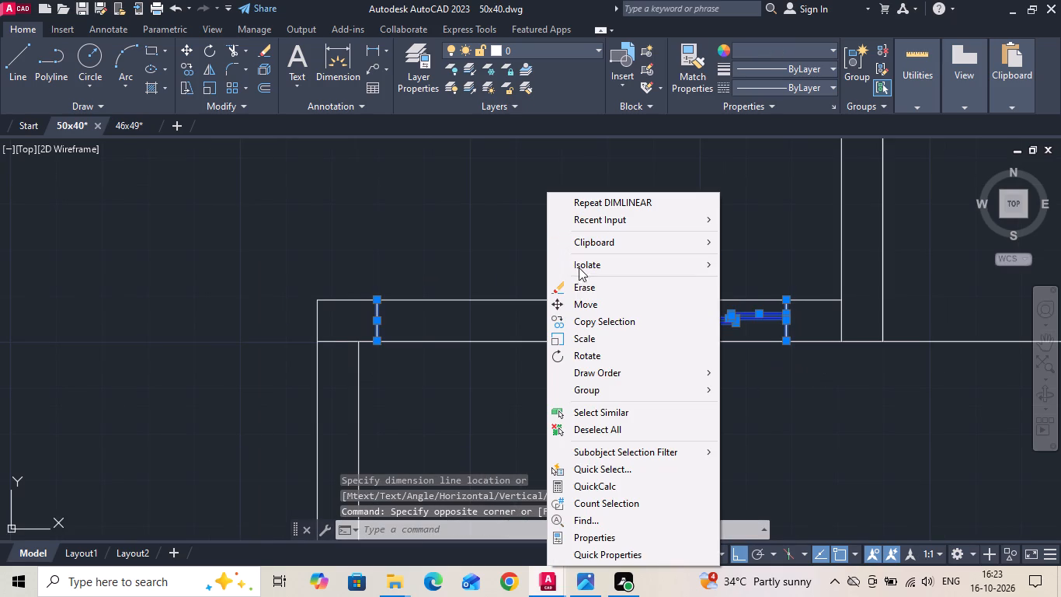
pyautogui.click(586, 302)
pyautogui.moveTo(631, 257); pyautogui.dragTo(621, 257)
pyautogui.write('1')
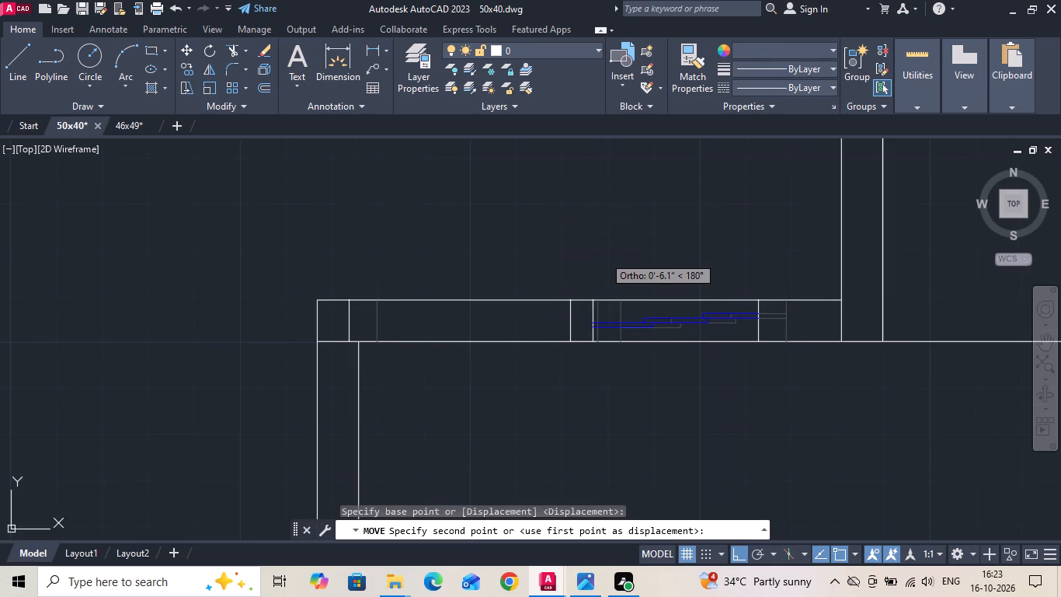
pyautogui.press('space')
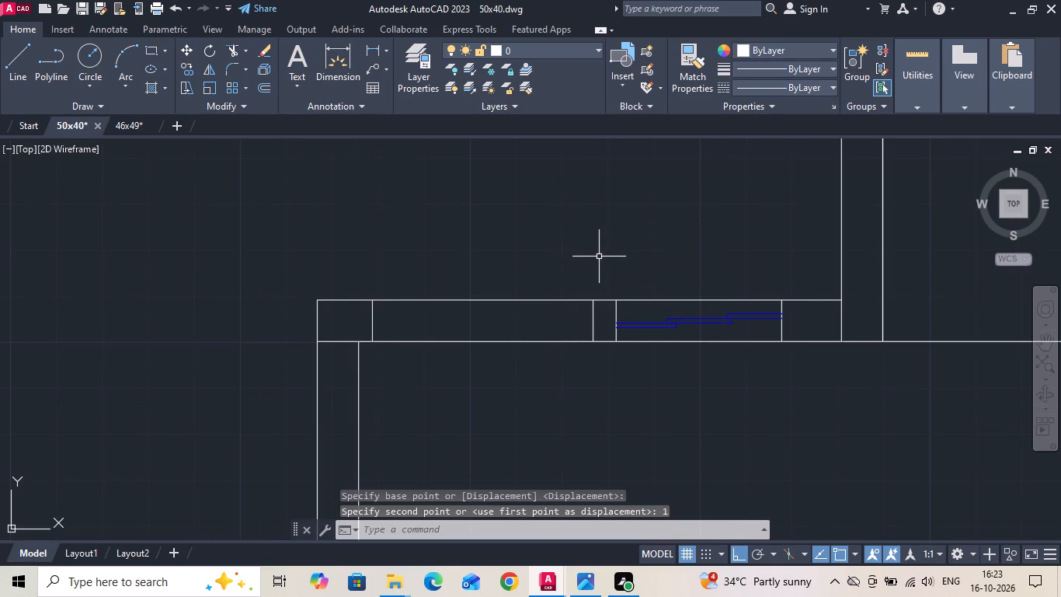
# Trim the wall lines across the main door opening and the leftover line crossing the vertical wall beside it.
pyautogui.write('tr')
pyautogui.press('space')
pyautogui.press('space')
pyautogui.moveTo(499, 379); pyautogui.dragTo(497, 234)
pyautogui.click(332, 343)
pyautogui.press('Escape')
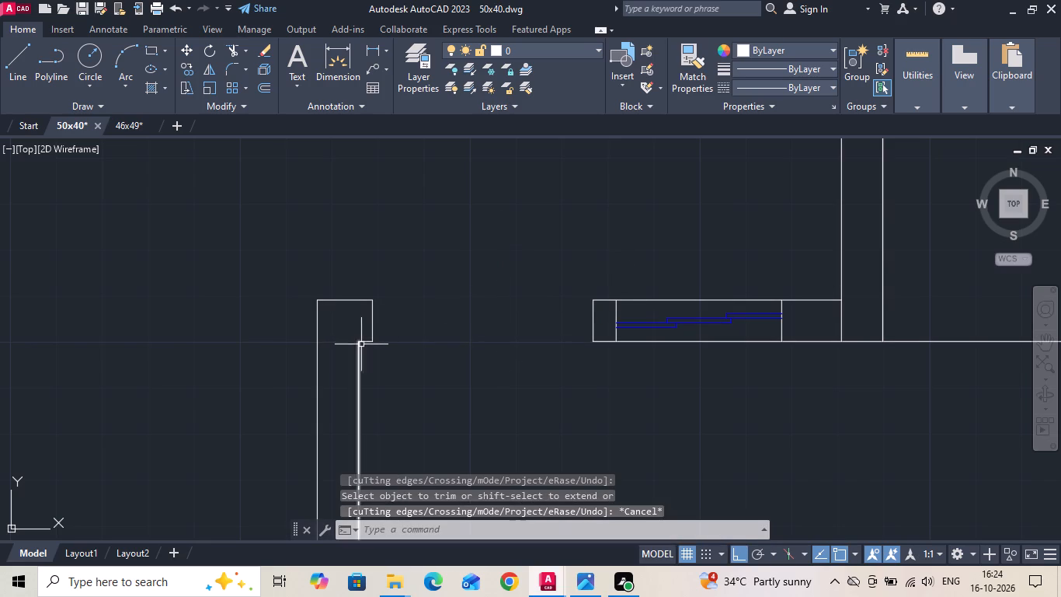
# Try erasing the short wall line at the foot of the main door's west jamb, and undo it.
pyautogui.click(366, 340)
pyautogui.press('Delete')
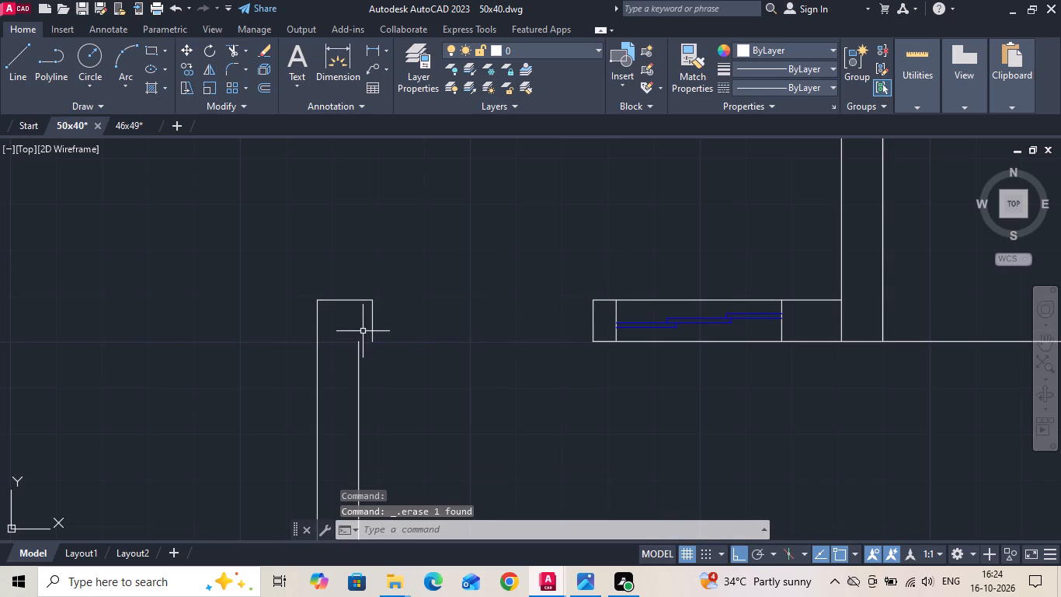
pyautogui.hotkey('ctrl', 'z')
# Extend the upper wall line beside the front window across to the outer face of the living room's east wall.
pyautogui.scroll(-2, 310, 323)
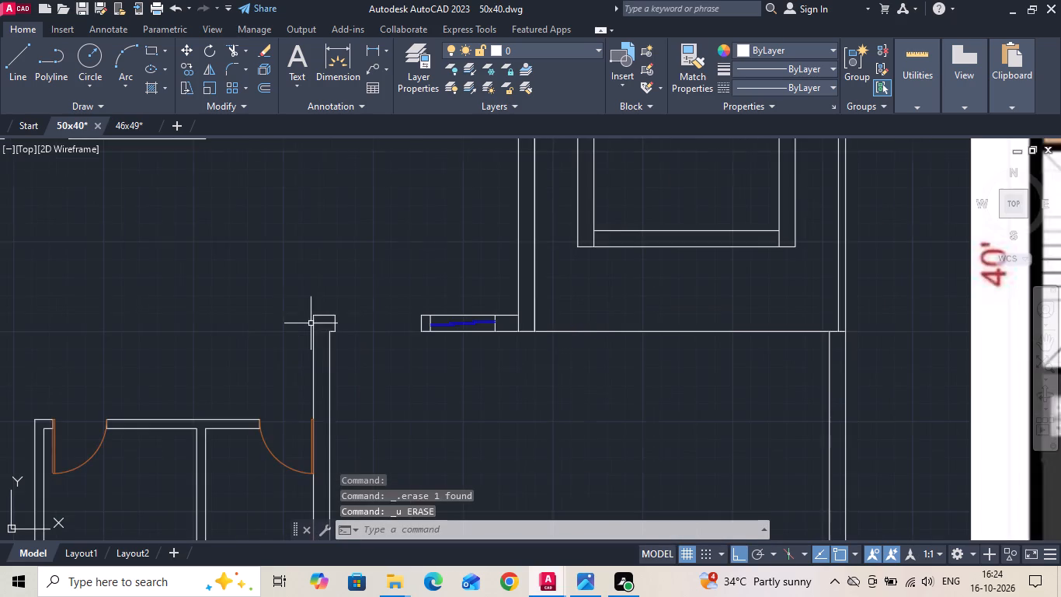
pyautogui.scroll(-2, 313, 323)
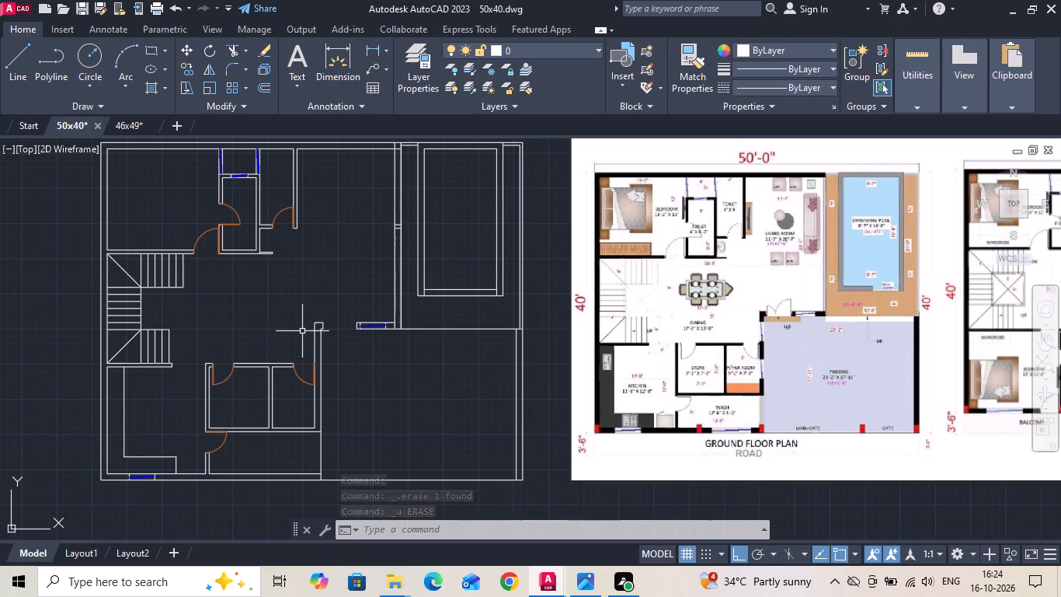
pyautogui.write('ex')
pyautogui.press('space')
pyautogui.press('space')
pyautogui.scroll(2, 376, 337)
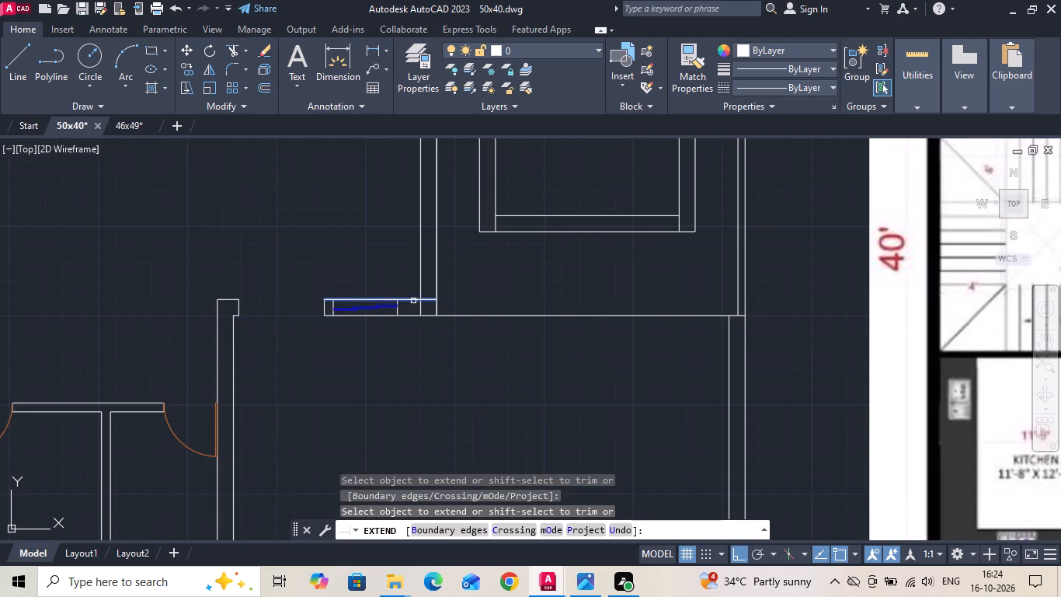
pyautogui.click(412, 299)
# Trim the inner face line of the living room's east wall where it crosses the wall piece beside the front window.
pyautogui.press('t')
pyautogui.press('r')
pyautogui.press('space')
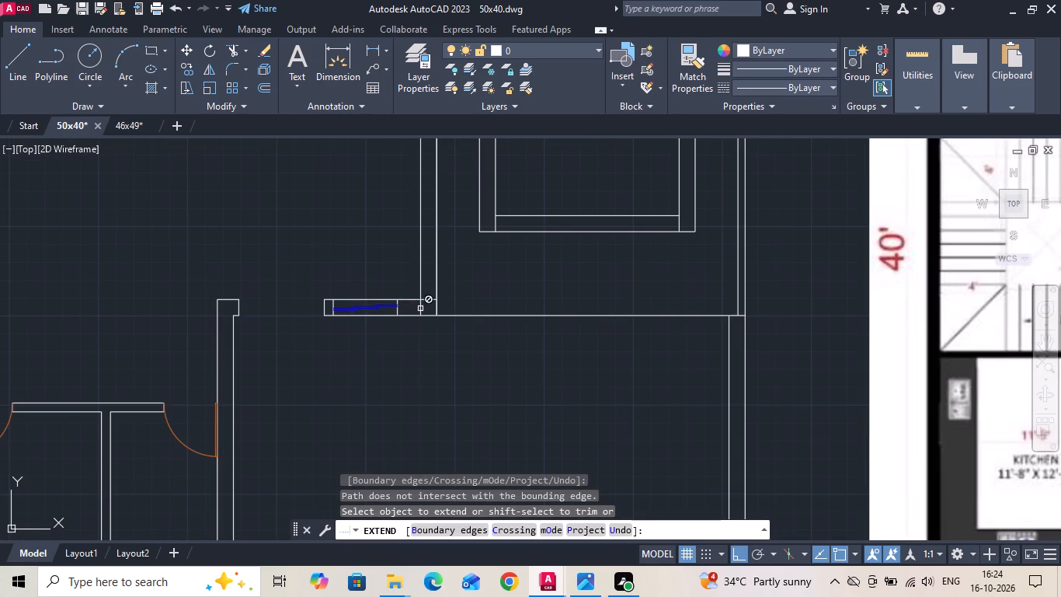
pyautogui.click(420, 309)
pyautogui.click(421, 308)
pyautogui.press('Escape')
pyautogui.click(421, 307)
pyautogui.scroll(2, 416, 310)
pyautogui.press('Escape')
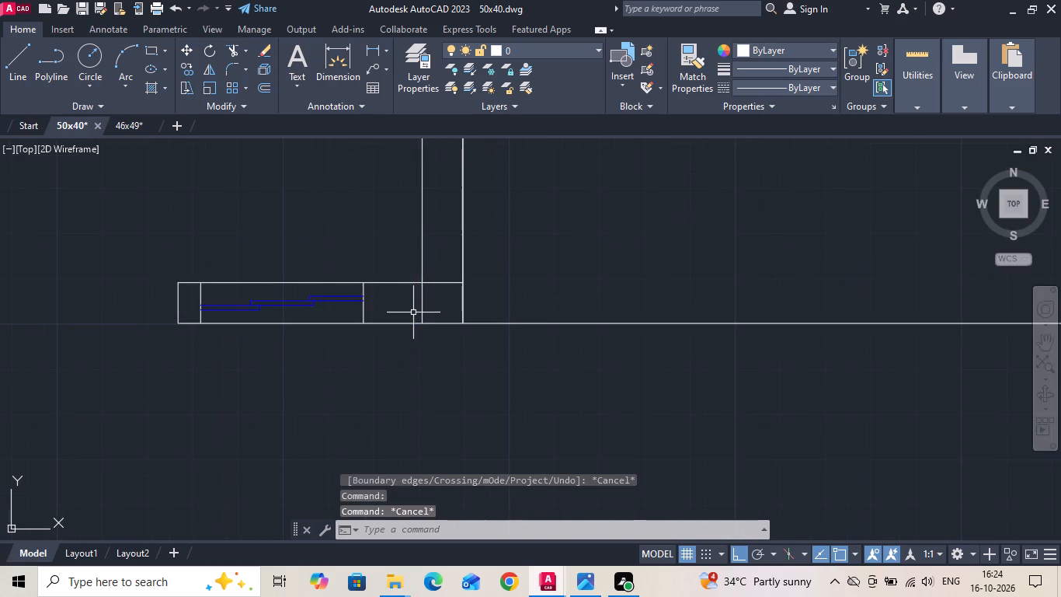
pyautogui.write('tr')
pyautogui.press('space')
pyautogui.click(424, 309)
pyautogui.press('Escape')
pyautogui.scroll(-1, 411, 321)
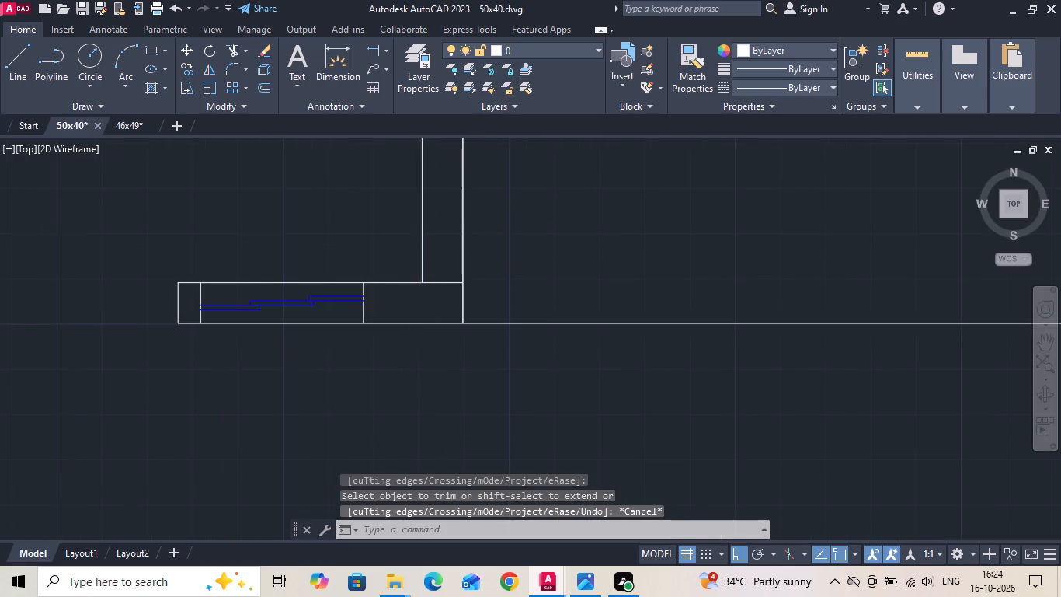
# Check the thickness of the living room's east wall beside the pool deck in the reference image.
pyautogui.scroll(-4, 408, 336)
pyautogui.scroll(3, 763, 279)
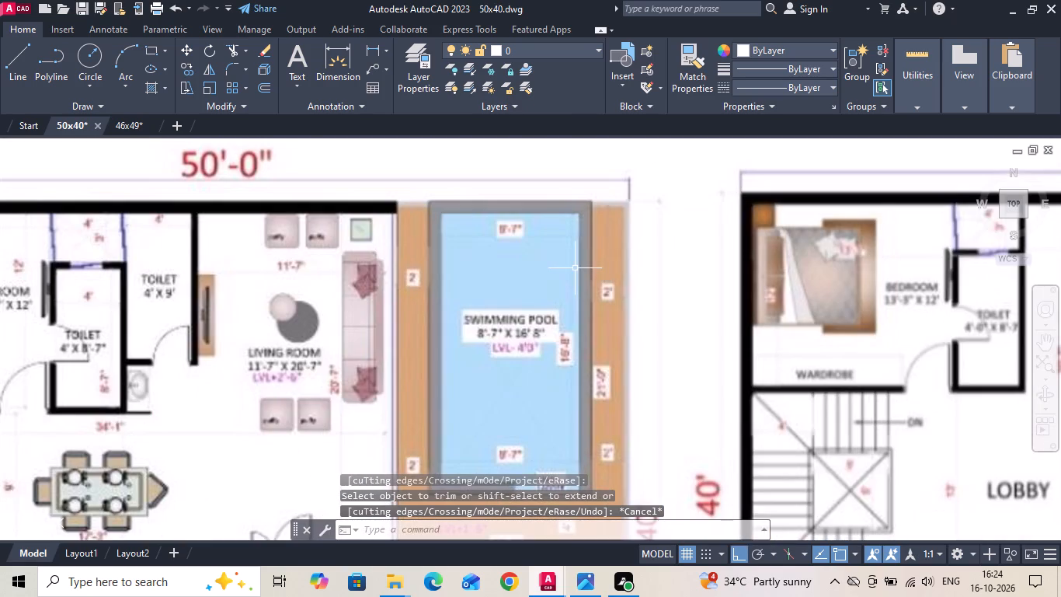
pyautogui.scroll(2, 371, 274)
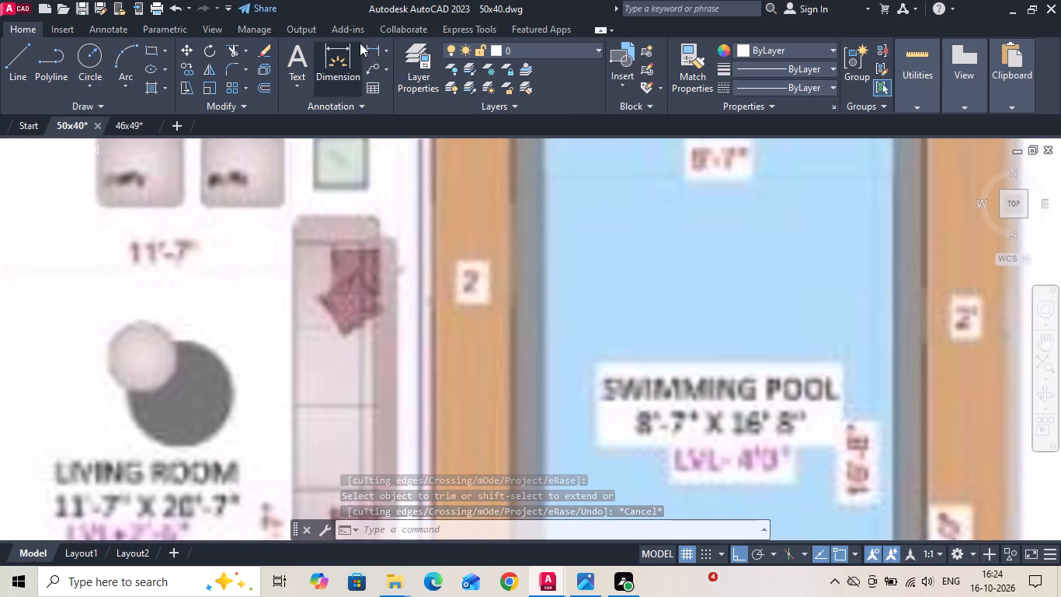
pyautogui.click(369, 50)
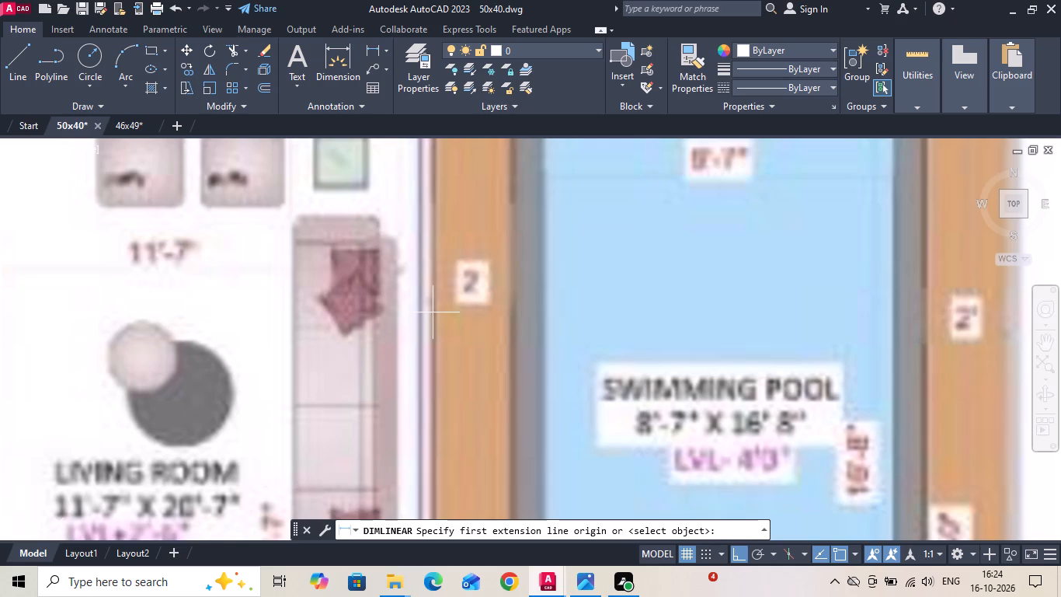
pyautogui.click(432, 315)
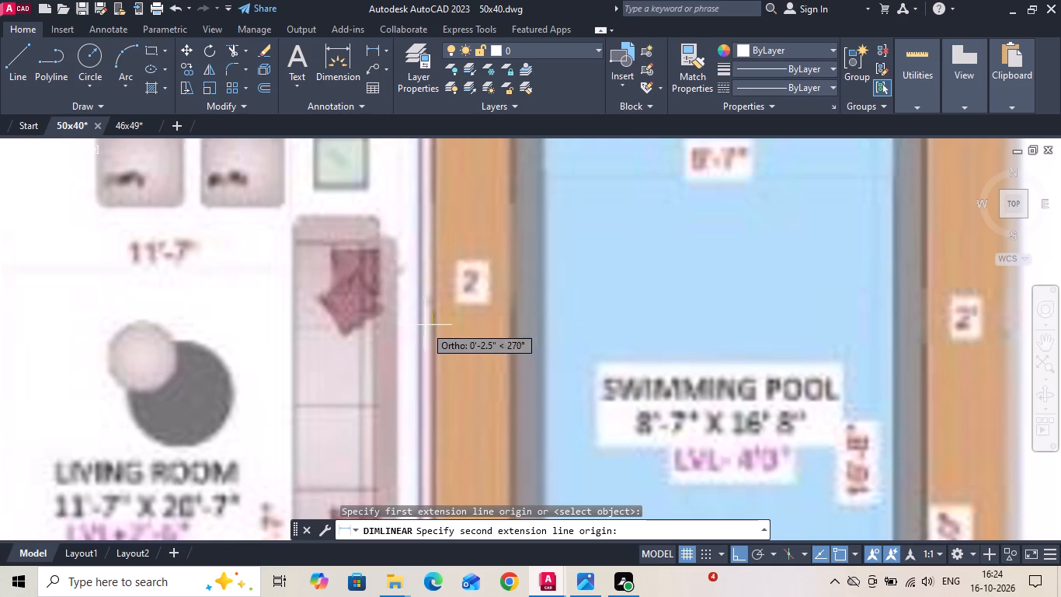
pyautogui.press('Escape')
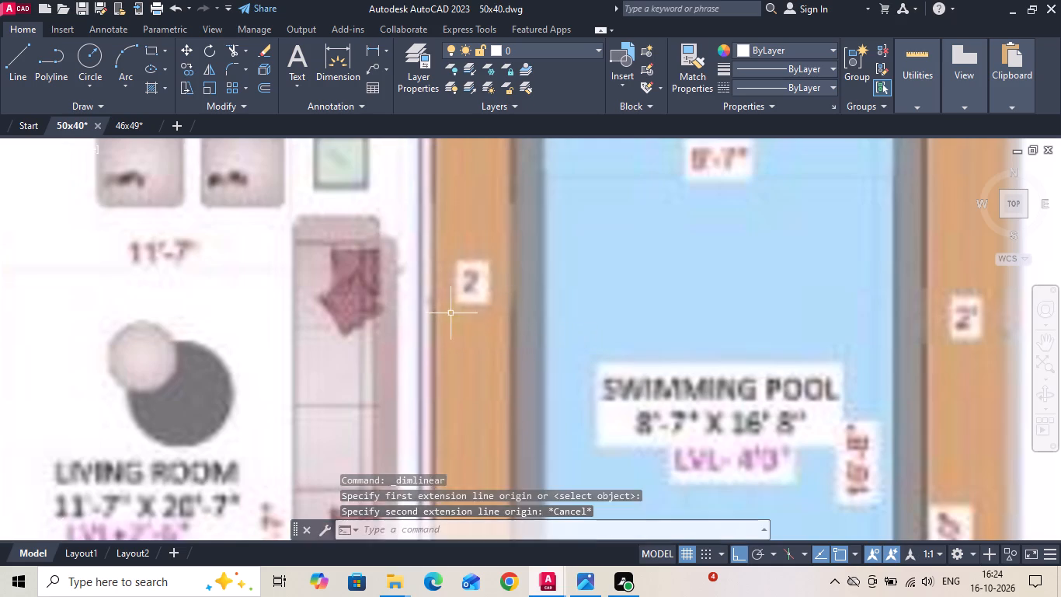
# Erase the east living room wall's inner face line, the short lines crossing it and the duplicate outer face line.
pyautogui.scroll(-5, 555, 312)
pyautogui.scroll(3, 343, 319)
pyautogui.scroll(-2, 471, 295)
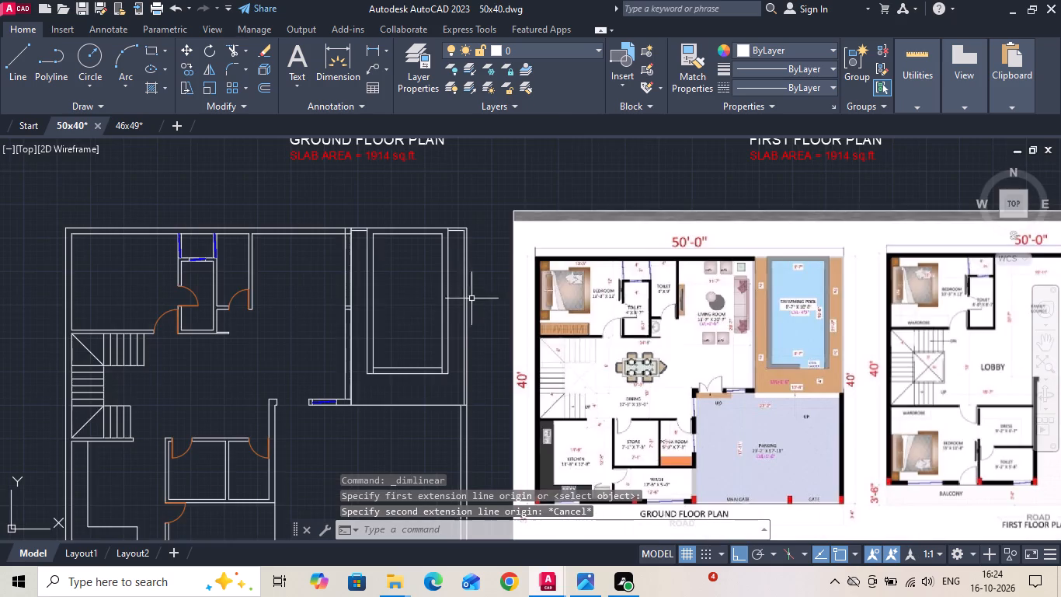
pyautogui.scroll(2, 342, 316)
pyautogui.moveTo(353, 282); pyautogui.dragTo(348, 295)
pyautogui.click(336, 317)
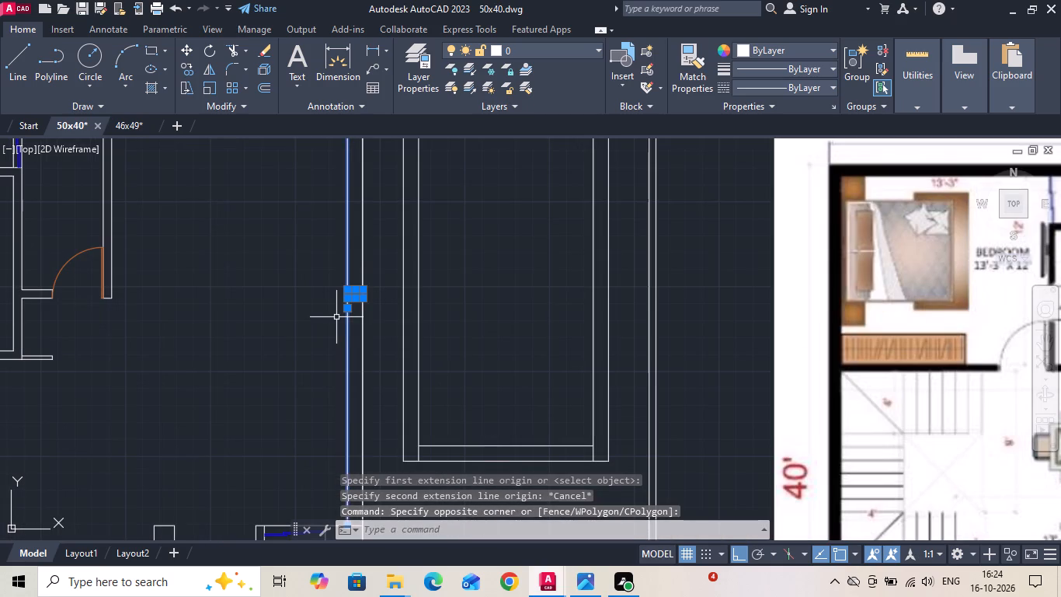
pyautogui.press('Delete')
pyautogui.scroll(-1, 542, 281)
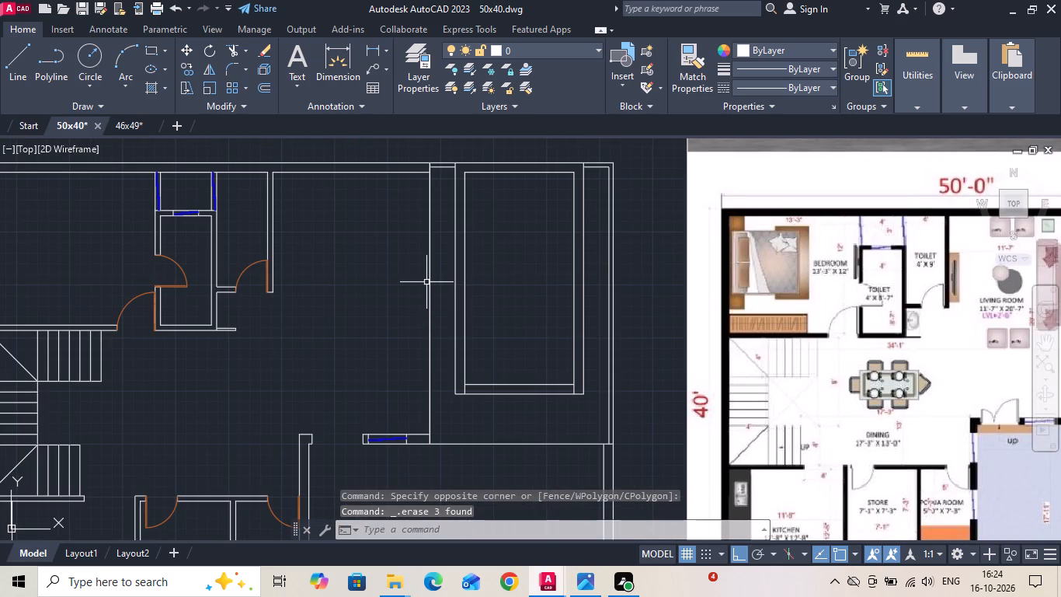
pyautogui.click(430, 273)
pyautogui.press('Delete')
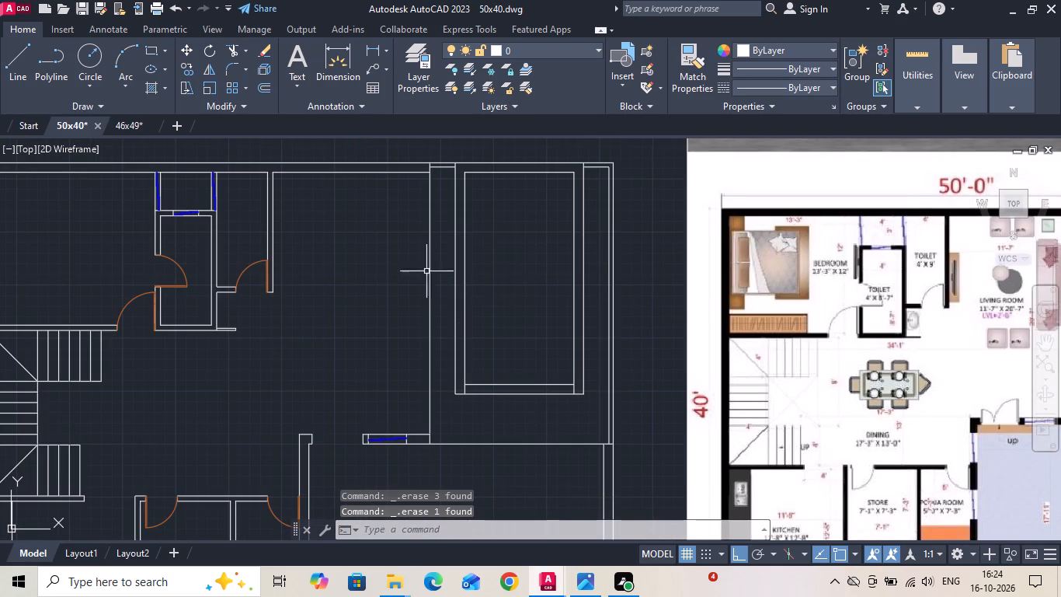
# Copy the remaining line of the living room's east wall 2 inches west.
pyautogui.moveTo(435, 262); pyautogui.dragTo(409, 272)
pyautogui.click(402, 275)
pyautogui.rightClick(398, 275)
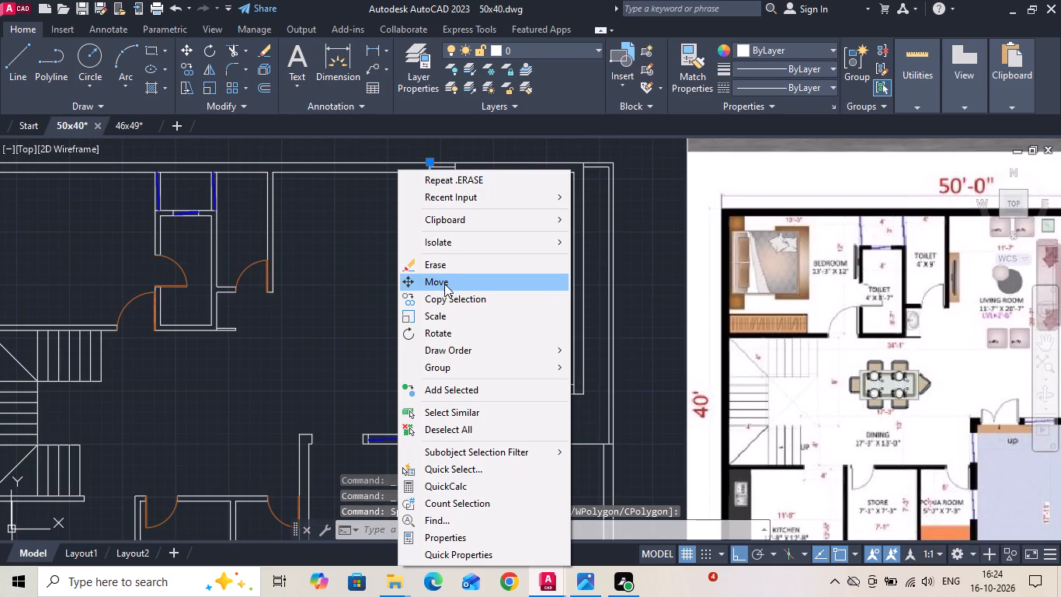
pyautogui.click(436, 296)
pyautogui.moveTo(407, 317); pyautogui.dragTo(389, 321)
pyautogui.write('2')
pyautogui.press('space')
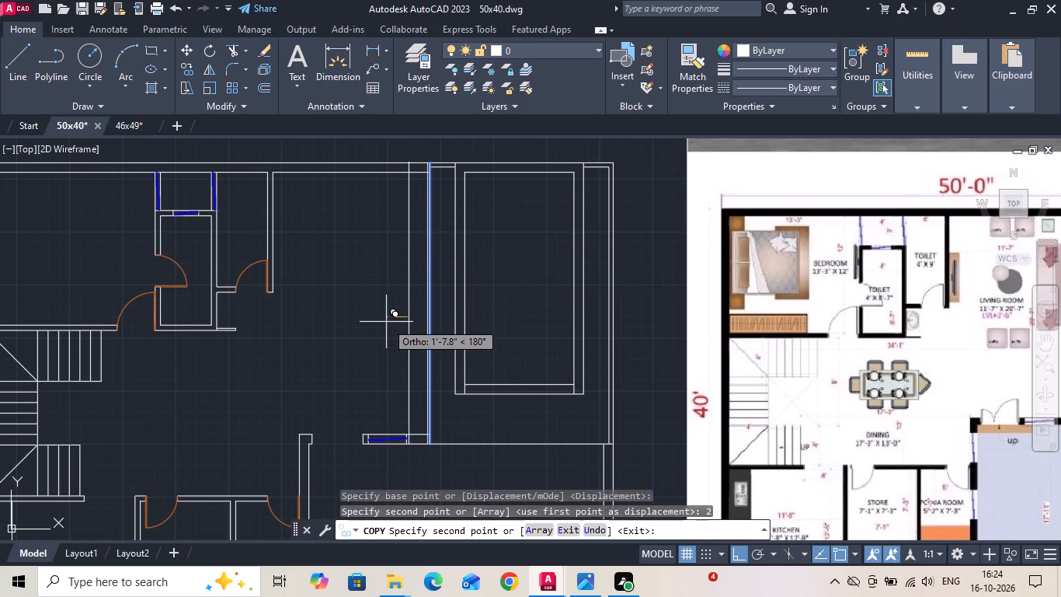
pyautogui.press('Escape')
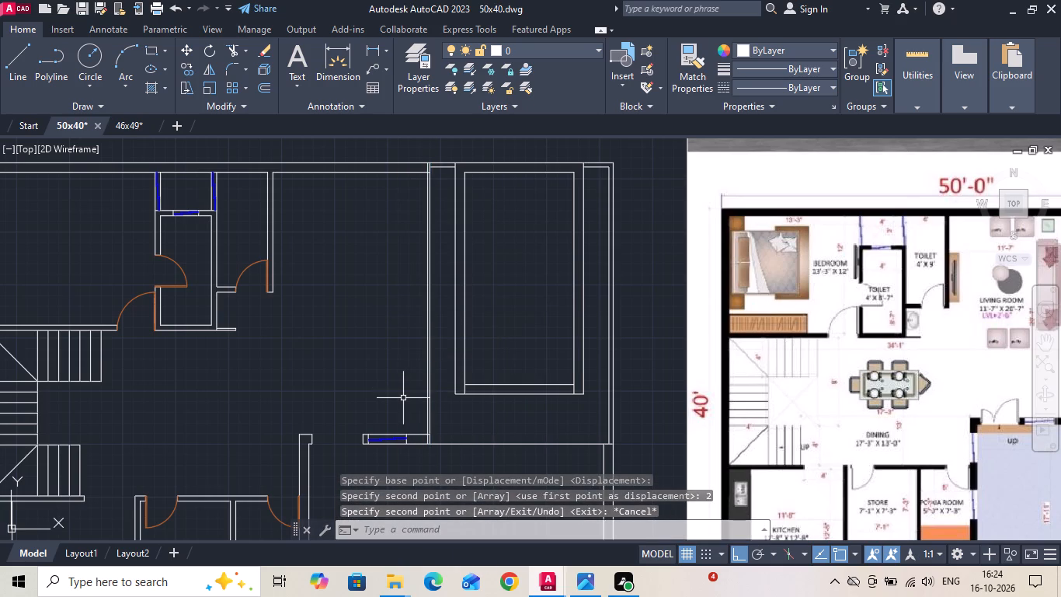
# Trim the copied line's ends where they run through the front window wall and the upper outer wall.
pyautogui.press('t')
pyautogui.press('r')
pyautogui.press('space')
pyautogui.press('space')
pyautogui.scroll(2, 427, 435)
pyautogui.click(426, 445)
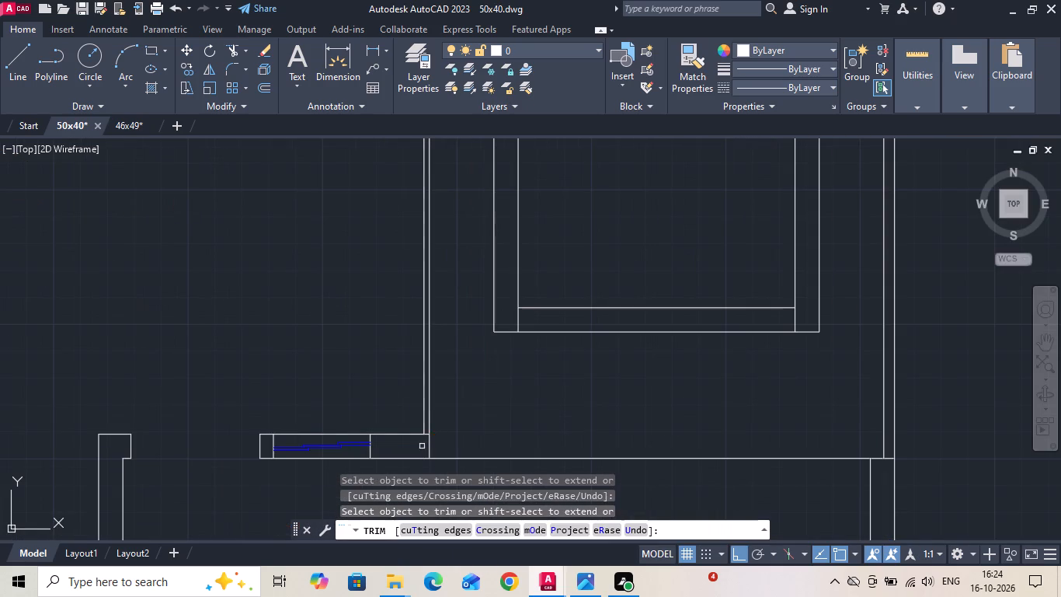
pyautogui.scroll(-2, 422, 447)
pyautogui.scroll(3, 423, 180)
pyautogui.click(414, 175)
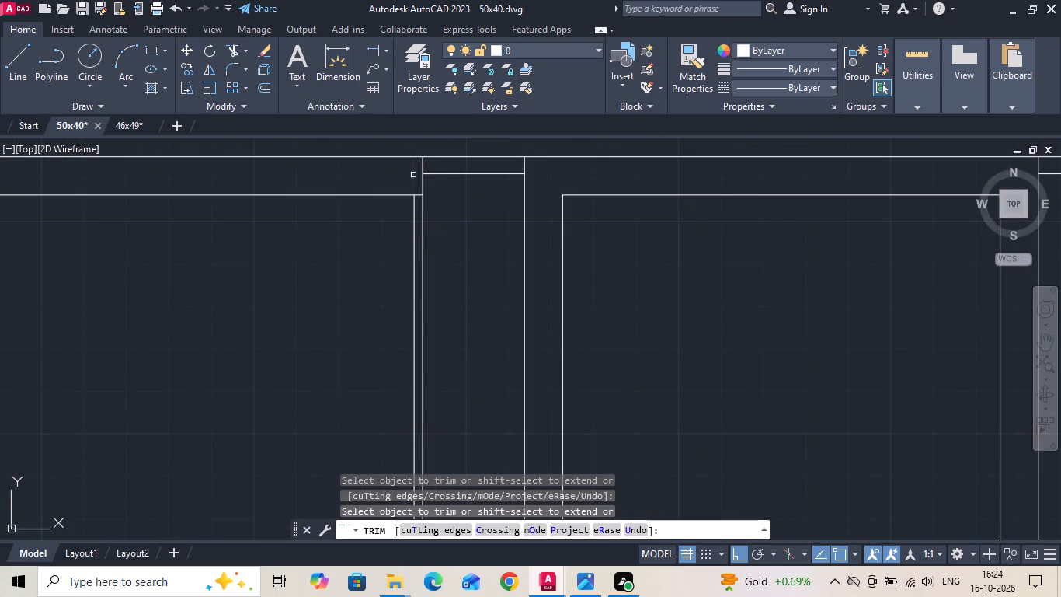
pyautogui.scroll(-2, 468, 282)
pyautogui.press('Escape')
pyautogui.scroll(-2, 480, 288)
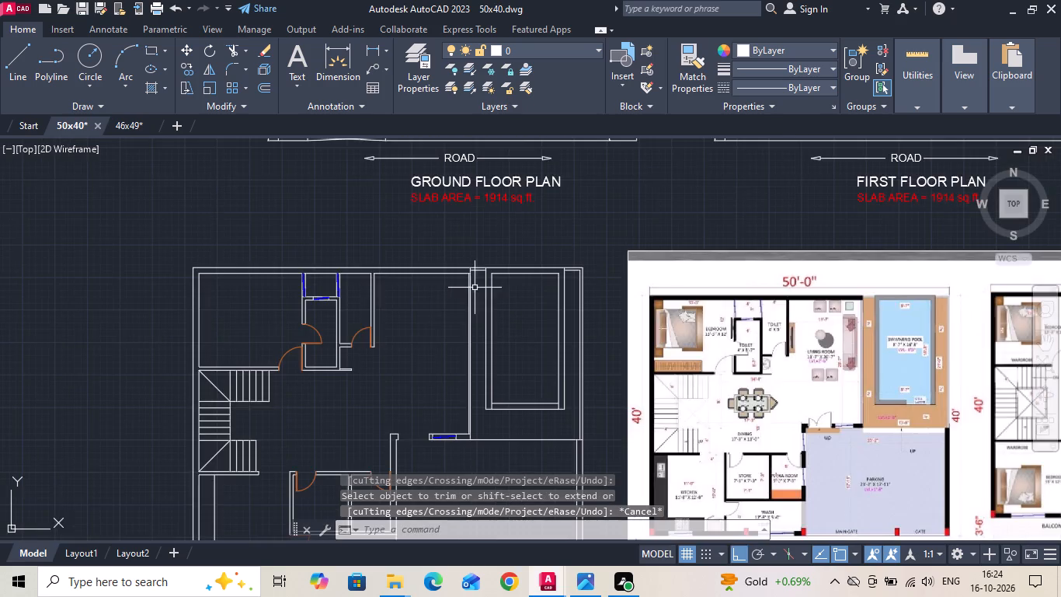
# Measure the steel ladder opening in the swimming pool's lower wall on the reference image.
pyautogui.moveTo(447, 327); pyautogui.dragTo(454, 252, button='middle')
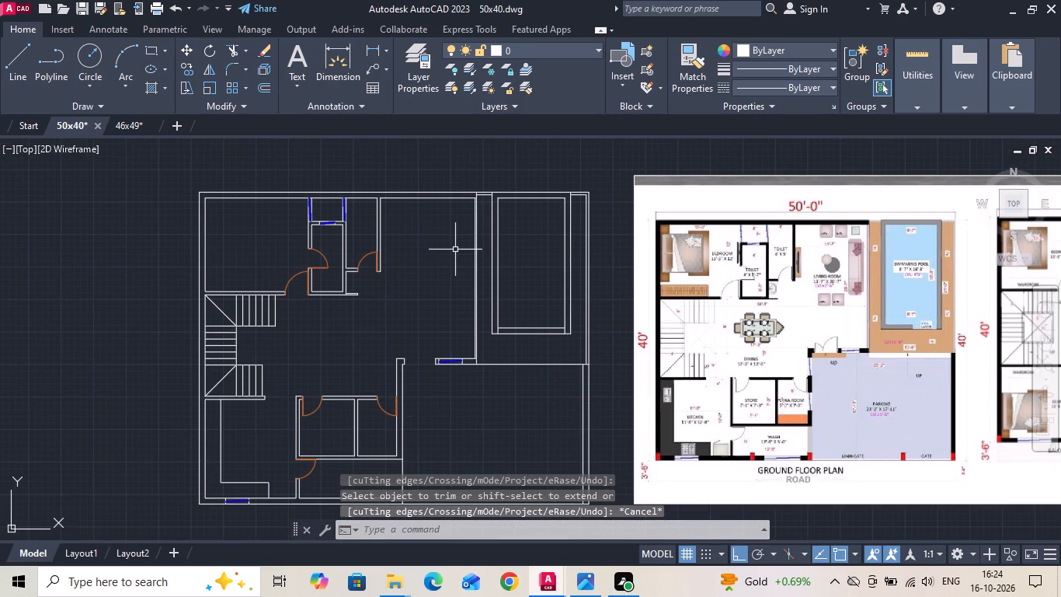
pyautogui.scroll(2, 1005, 306)
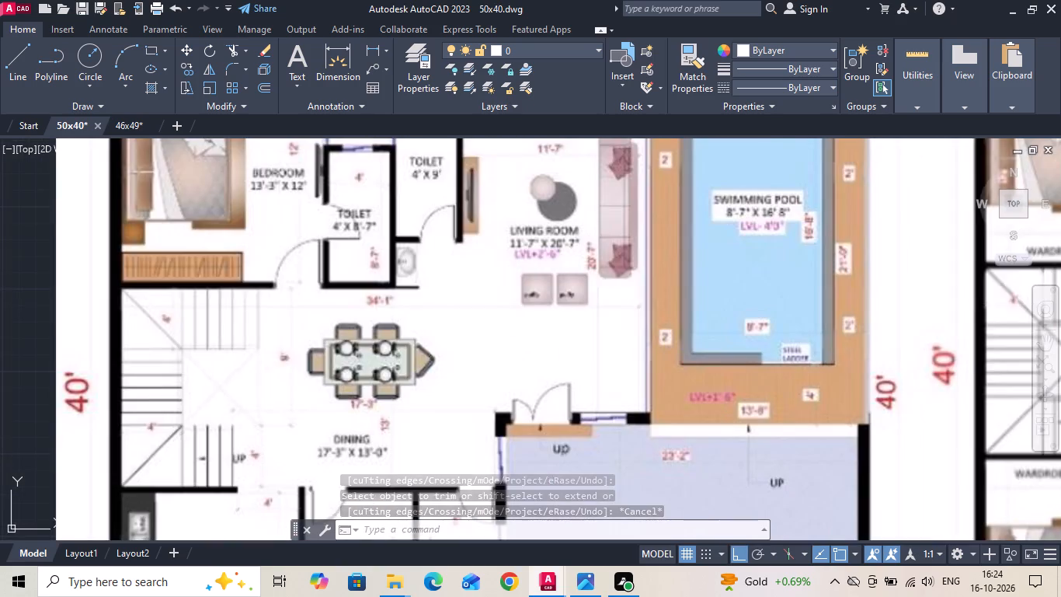
pyautogui.scroll(2, 829, 341)
pyautogui.scroll(-2, 824, 344)
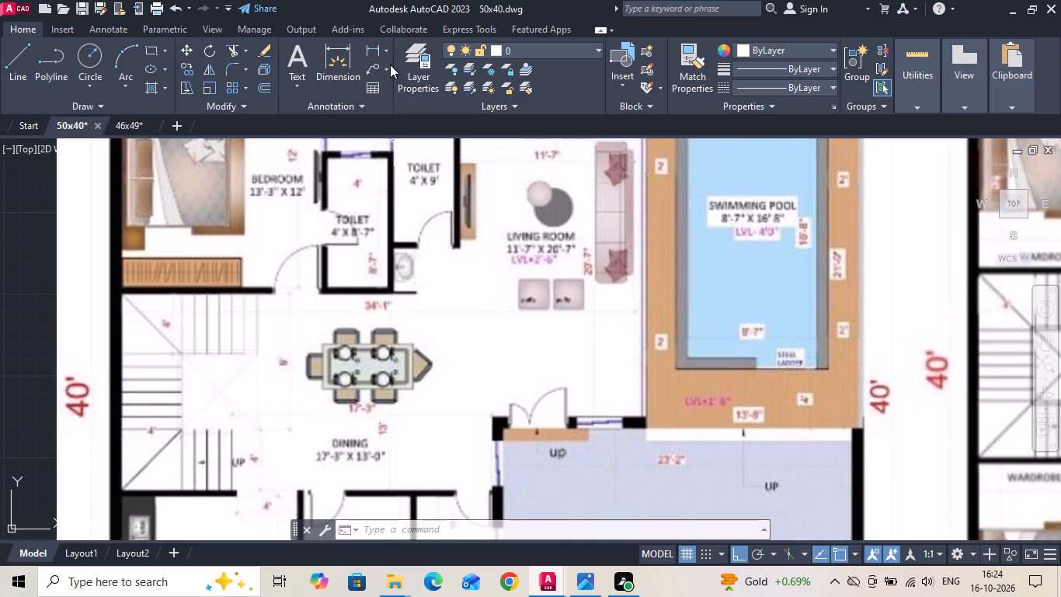
pyautogui.click(376, 44)
pyautogui.scroll(2, 755, 368)
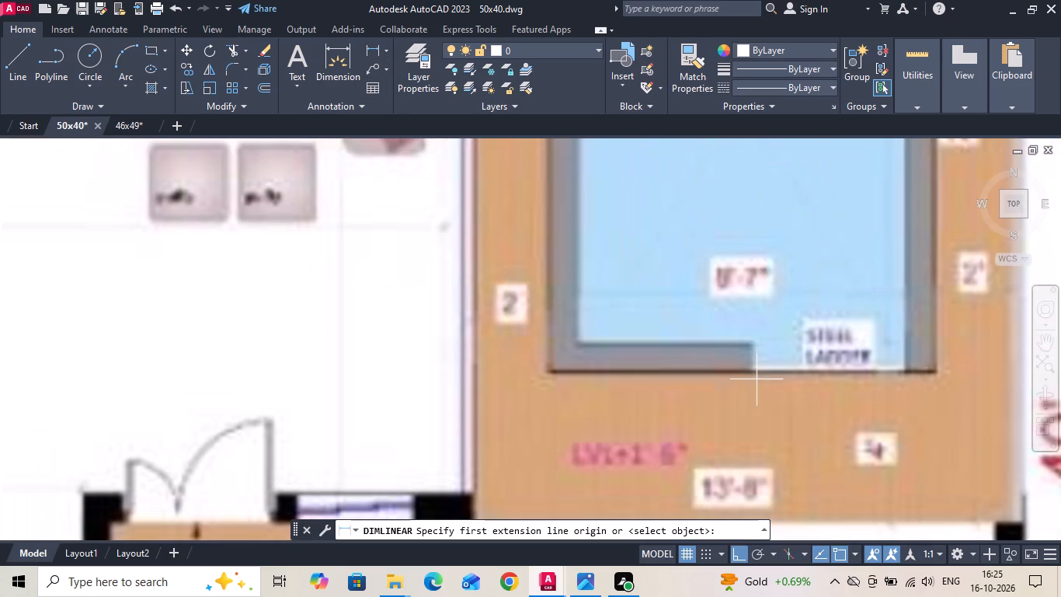
pyautogui.click(753, 371)
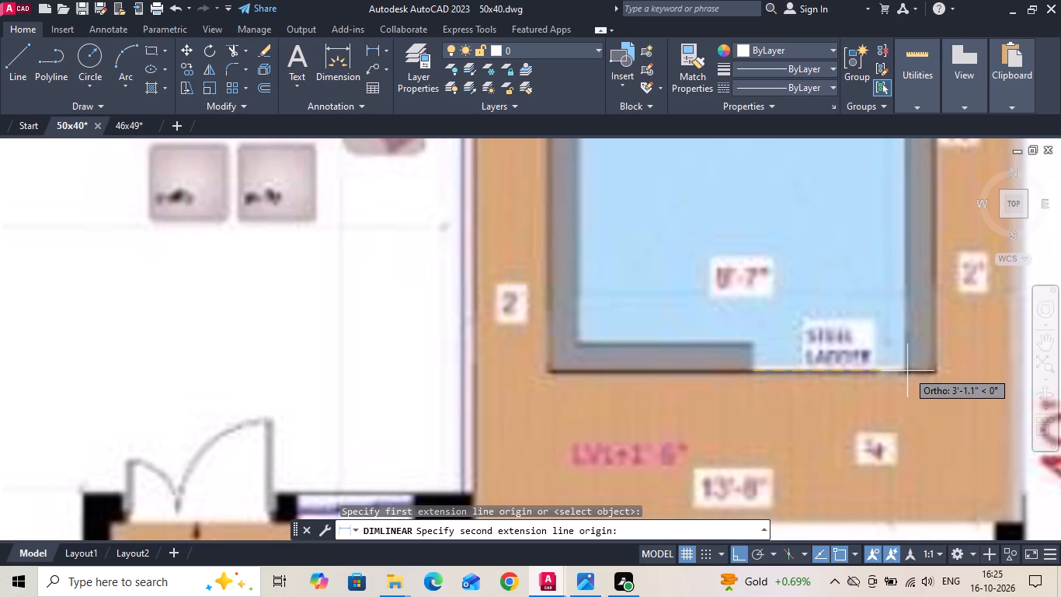
pyautogui.press('Escape')
# Copy the inner face line of the swimming pool's east wall 3'6" west.
pyautogui.scroll(-3, 899, 354)
pyautogui.scroll(-1, 757, 357)
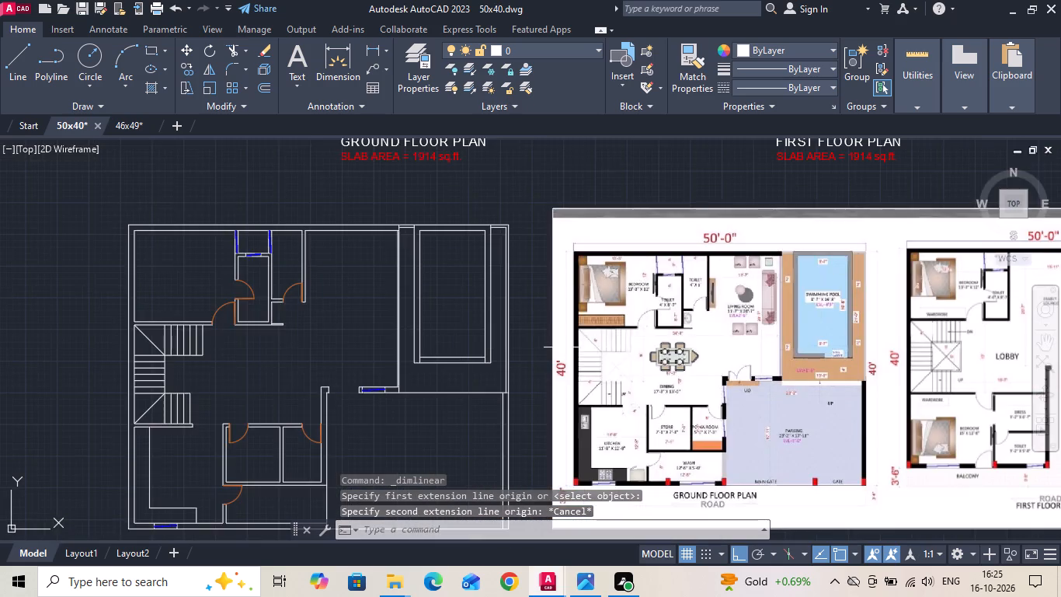
pyautogui.scroll(3, 459, 347)
pyautogui.click(563, 305)
pyautogui.click(538, 311)
pyautogui.rightClick(537, 311)
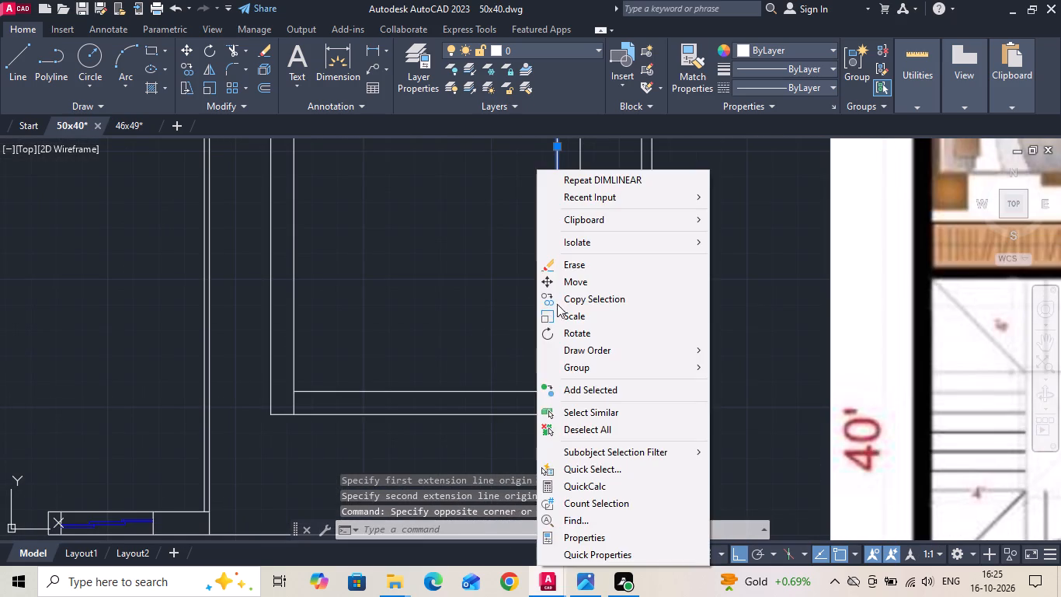
pyautogui.click(559, 303)
pyautogui.moveTo(531, 312); pyautogui.dragTo(499, 312)
pyautogui.write("3'6")
pyautogui.press('space')
pyautogui.scroll(-1, 470, 312)
pyautogui.press('Escape')
# Trim the pool's lower wall lines across the ladder opening, the copied line above it and the leftover line at the southwest corner.
pyautogui.write('tr')
pyautogui.press('space')
pyautogui.moveTo(439, 314); pyautogui.dragTo(496, 383)
pyautogui.scroll(-2, 487, 375)
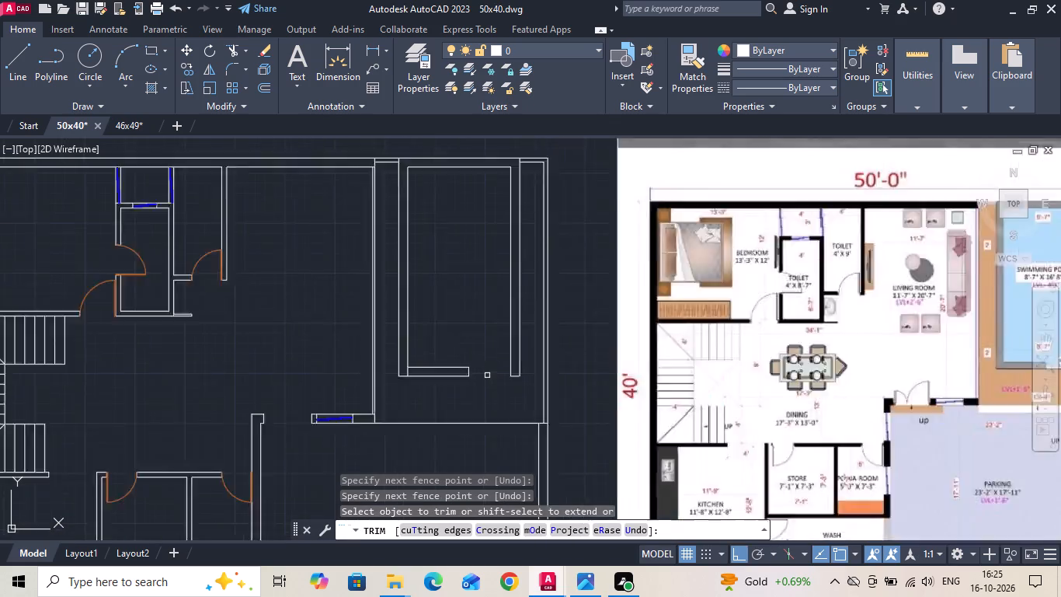
pyautogui.scroll(2, 425, 378)
pyautogui.click(449, 369)
pyautogui.click(454, 368)
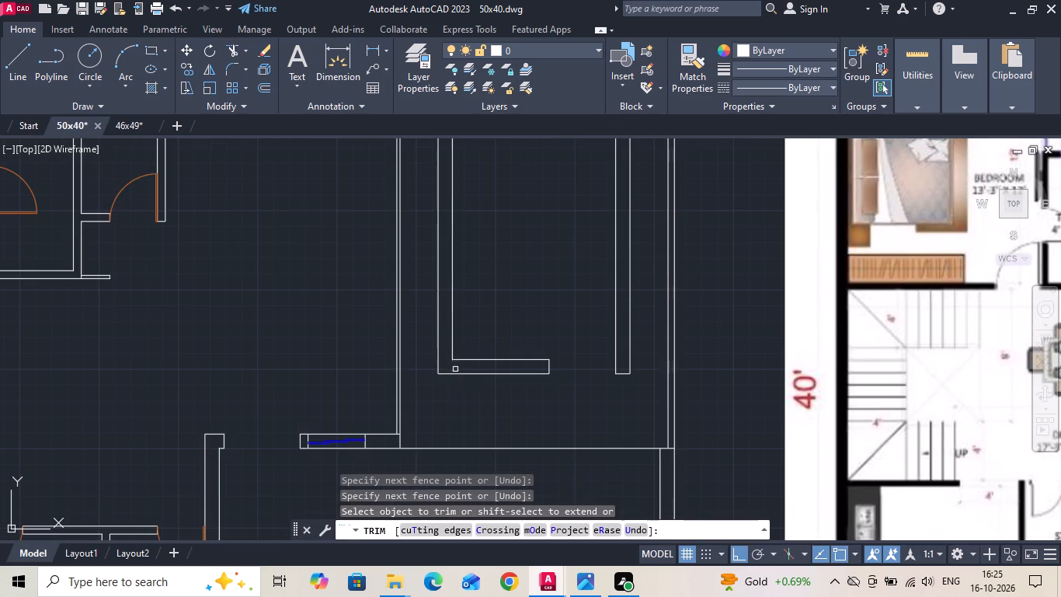
pyautogui.scroll(-1, 450, 393)
pyautogui.press('Escape')
pyautogui.scroll(-1, 484, 266)
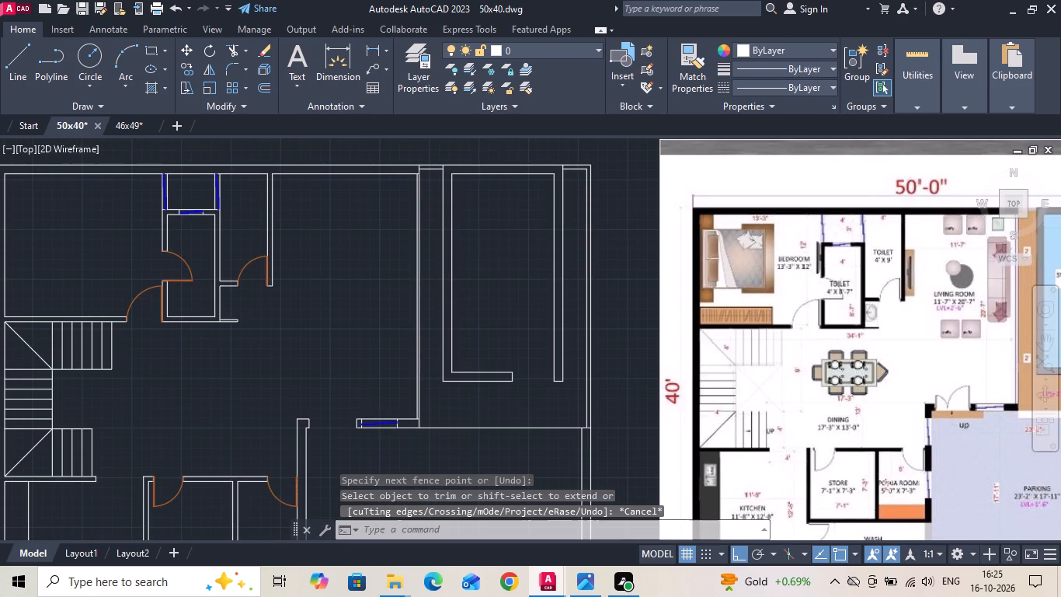
# Extend the outer line of the pool's lower wall east across the ladder opening to the pool's east wall.
pyautogui.write('ex')
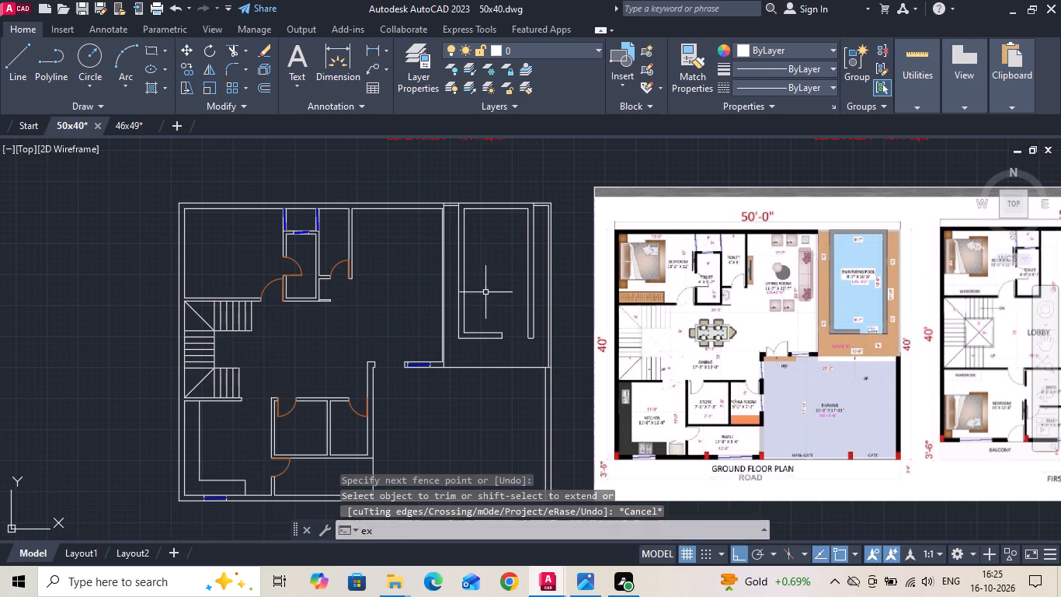
pyautogui.press('space')
pyautogui.click(499, 337)
pyautogui.press('Escape')
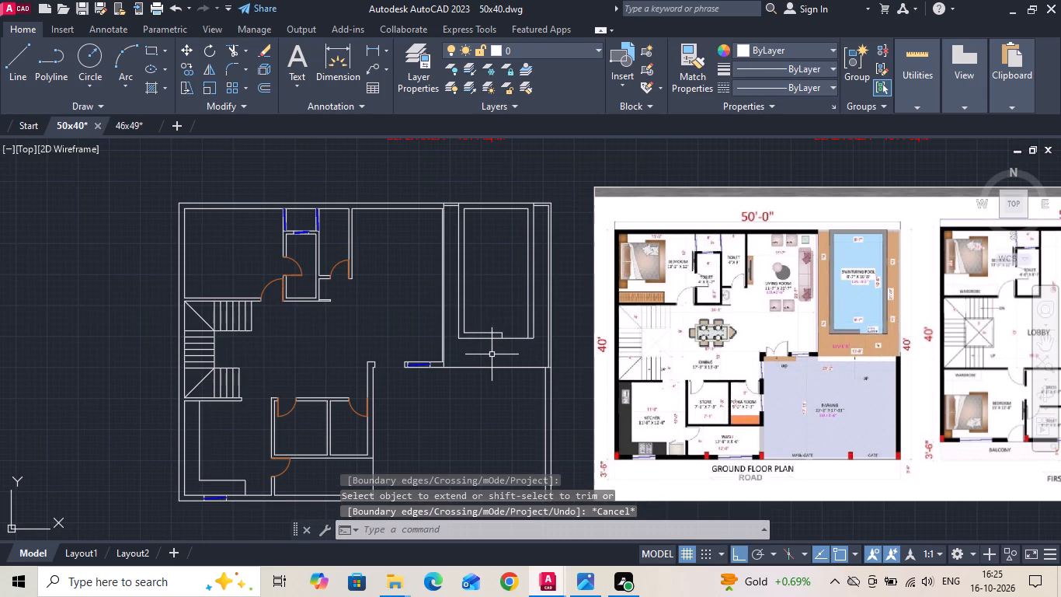
# Save the drawing.
pyautogui.hotkey('ctrl', 's')
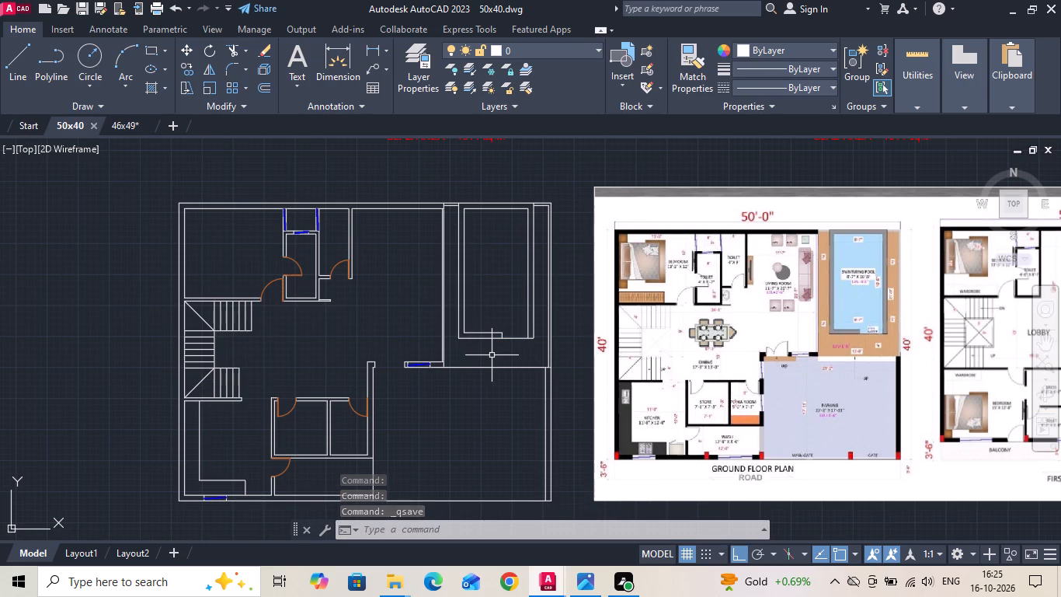
# Copy the double door from the existing ground floor plan's drawing room to beside the main entrance opening of the new plan.
pyautogui.moveTo(447, 402); pyautogui.dragTo(444, 391, button='middle')
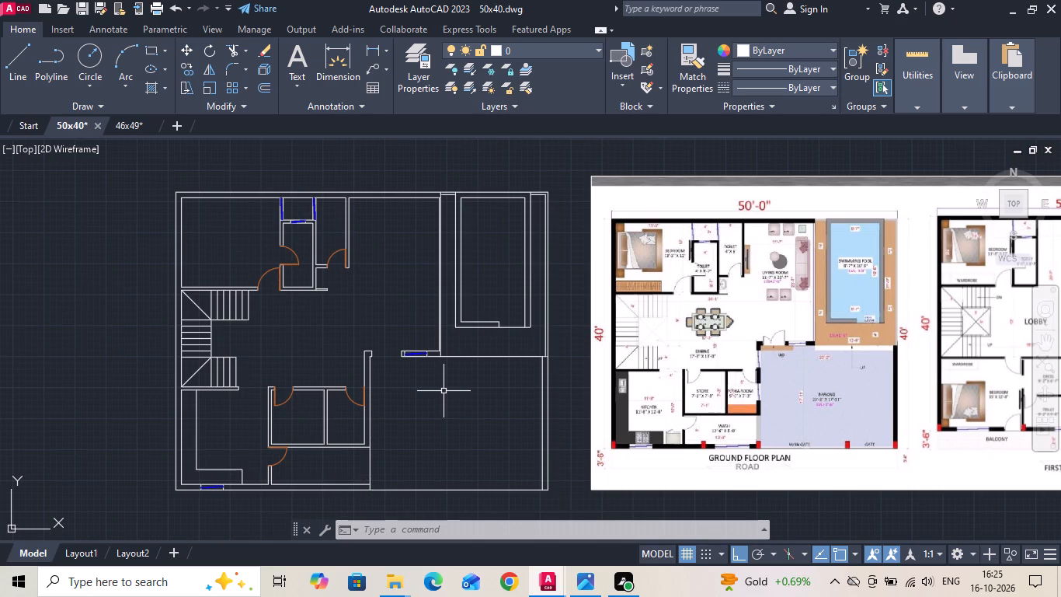
pyautogui.scroll(-2, 442, 393)
pyautogui.scroll(3, 433, 226)
pyautogui.moveTo(381, 226); pyautogui.dragTo(370, 218)
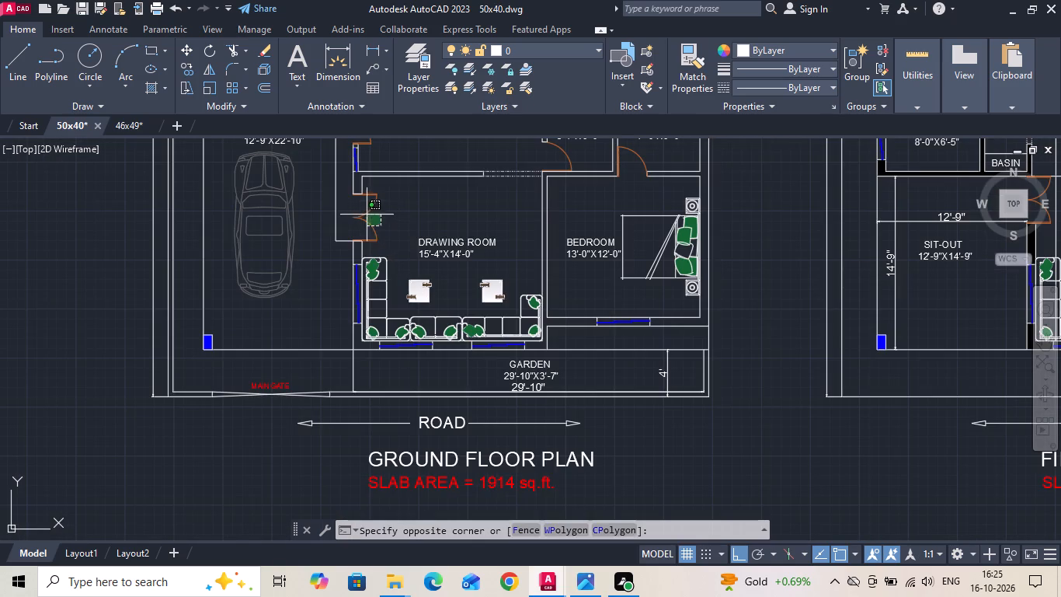
pyautogui.click(367, 215)
pyautogui.rightClick(366, 215)
pyautogui.click(397, 298)
pyautogui.moveTo(381, 222); pyautogui.dragTo(381, 260)
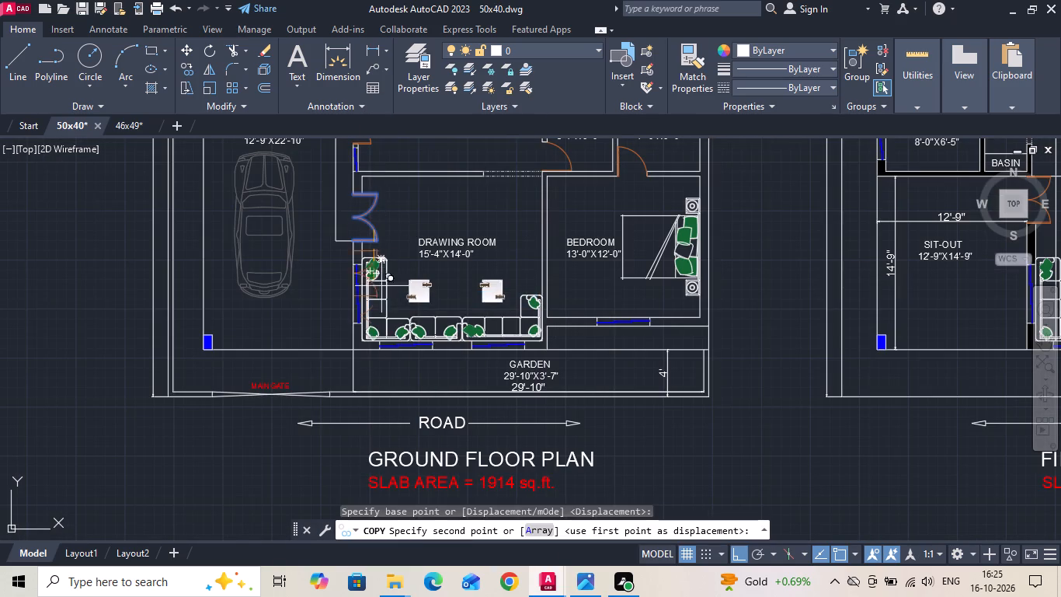
pyautogui.moveTo(393, 349); pyautogui.dragTo(412, 189, button='middle')
pyautogui.scroll(-2, 414, 185)
pyautogui.scroll(5, 409, 382)
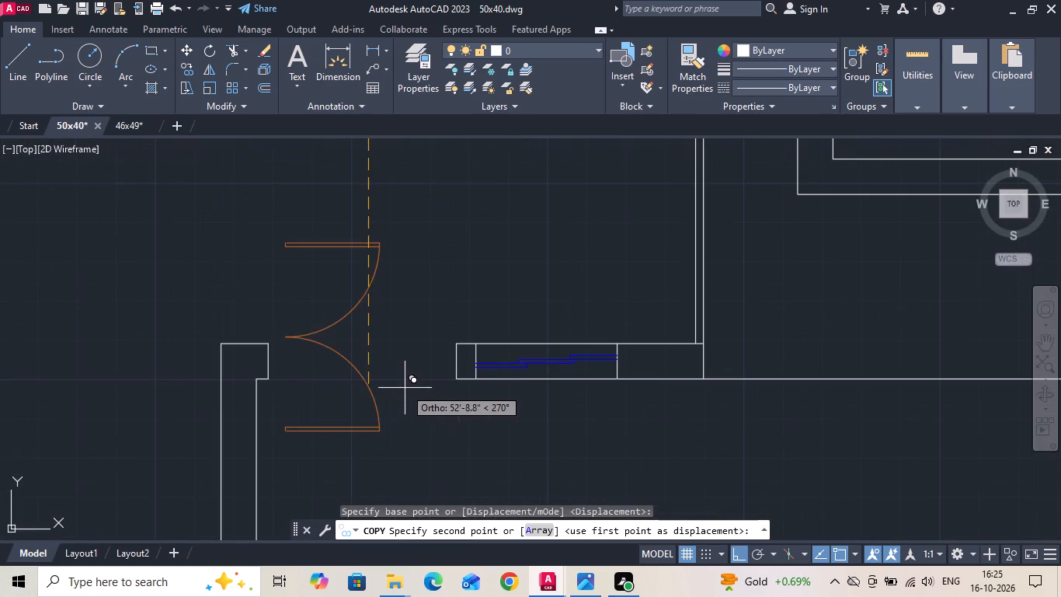
pyautogui.click(400, 376)
pyautogui.press('Escape')
# Rotate the copied double door 90° counterclockwise so its leaves point north.
pyautogui.moveTo(394, 320); pyautogui.dragTo(362, 269)
pyautogui.click(350, 236)
pyautogui.rightClick(350, 236)
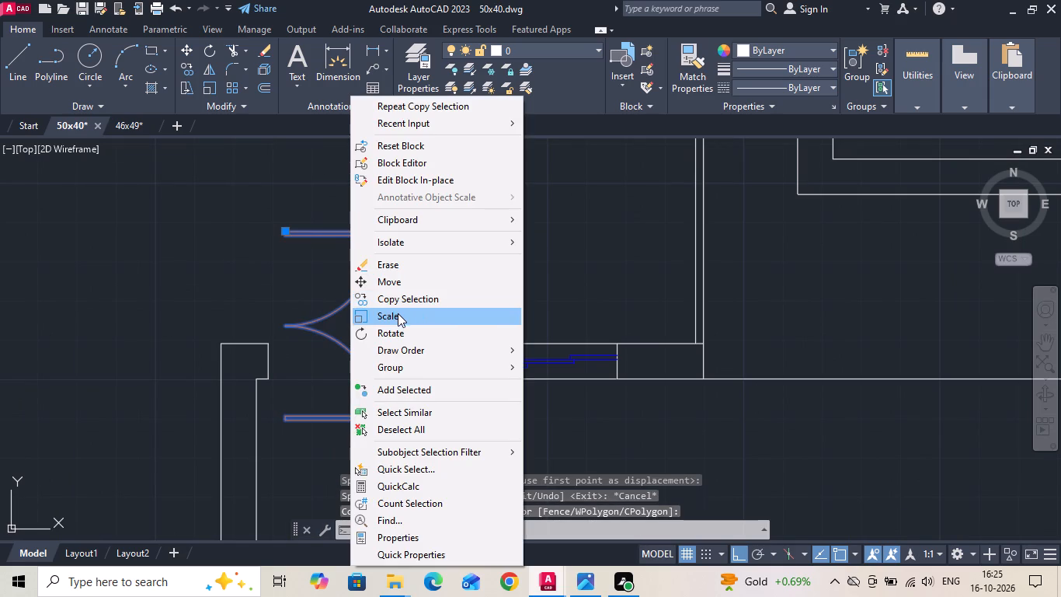
pyautogui.click(393, 333)
pyautogui.moveTo(392, 289); pyautogui.dragTo(391, 275)
pyautogui.click(392, 198)
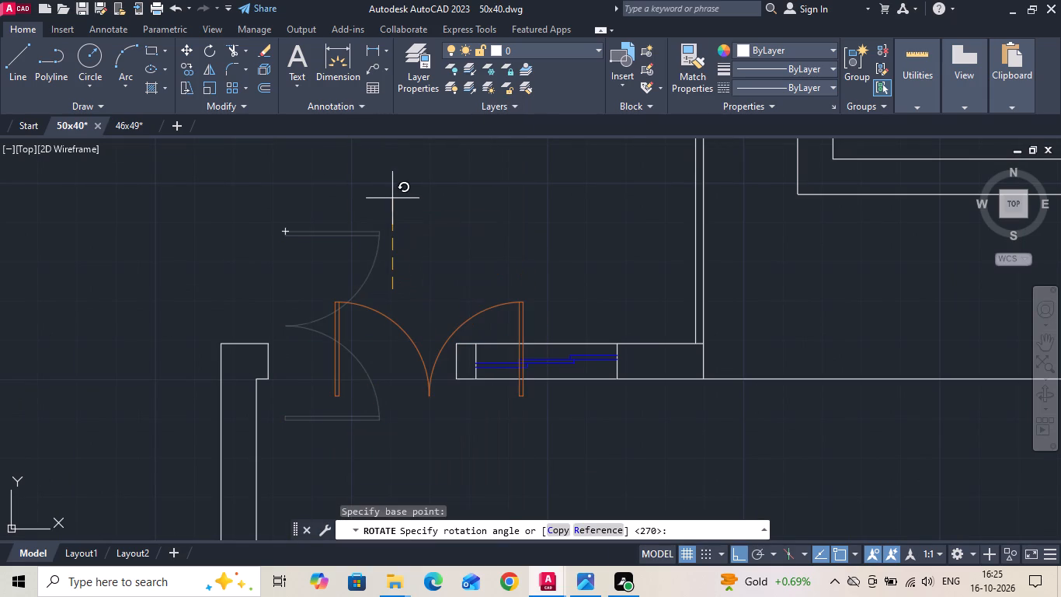
# Move the rotated double door into the main entrance opening, against the wall end beside the window.
pyautogui.moveTo(380, 264); pyautogui.dragTo(351, 323)
pyautogui.click(350, 325)
pyautogui.rightClick(350, 325)
pyautogui.click(377, 282)
pyautogui.scroll(2, 456, 390)
pyautogui.click(622, 407)
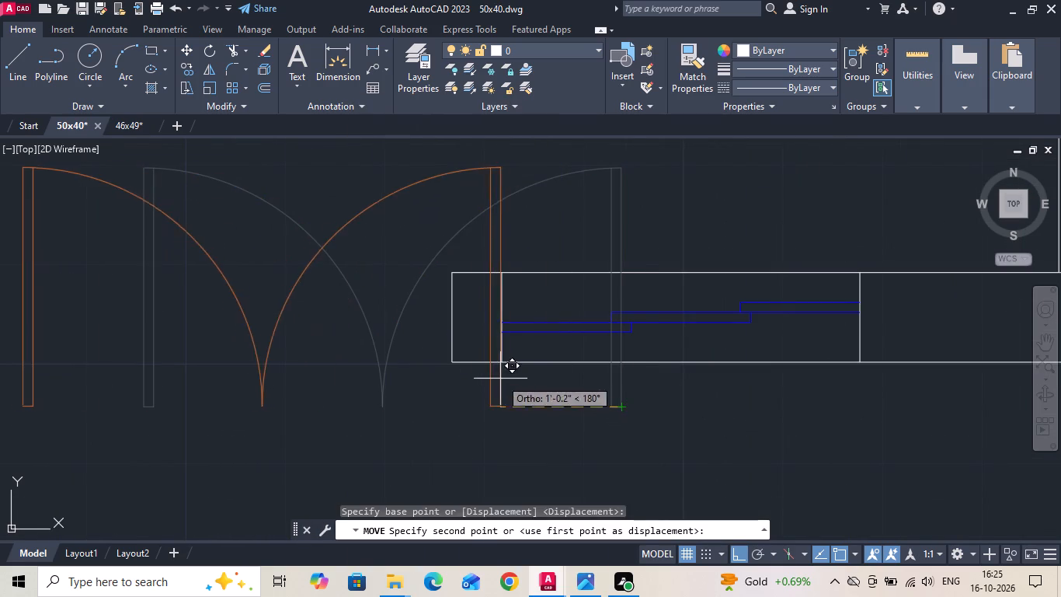
pyautogui.click(451, 365)
pyautogui.scroll(-3, 499, 347)
pyautogui.scroll(-2, 410, 344)
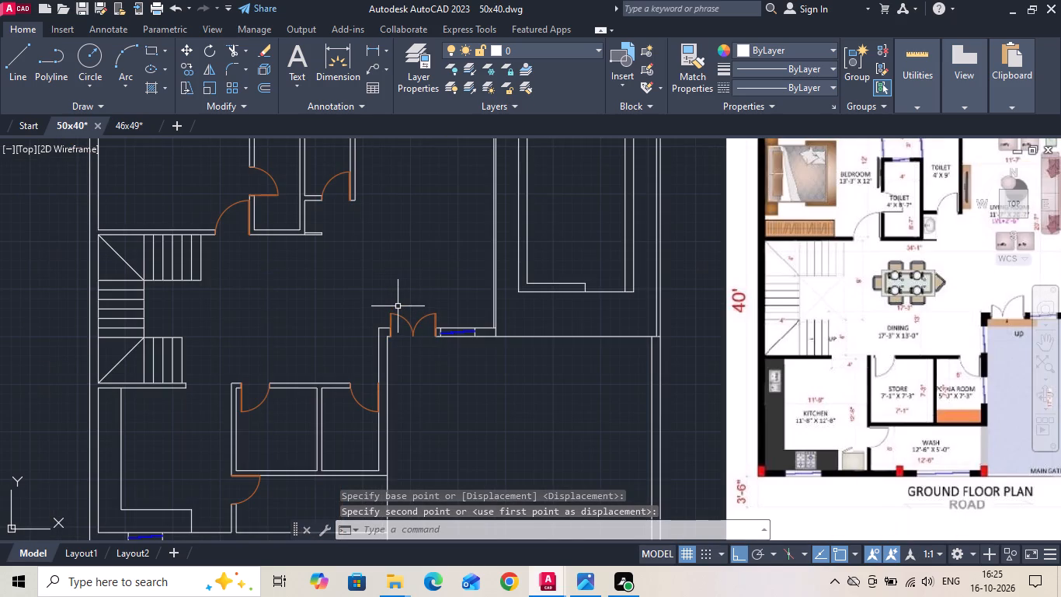
pyautogui.scroll(-2, 343, 333)
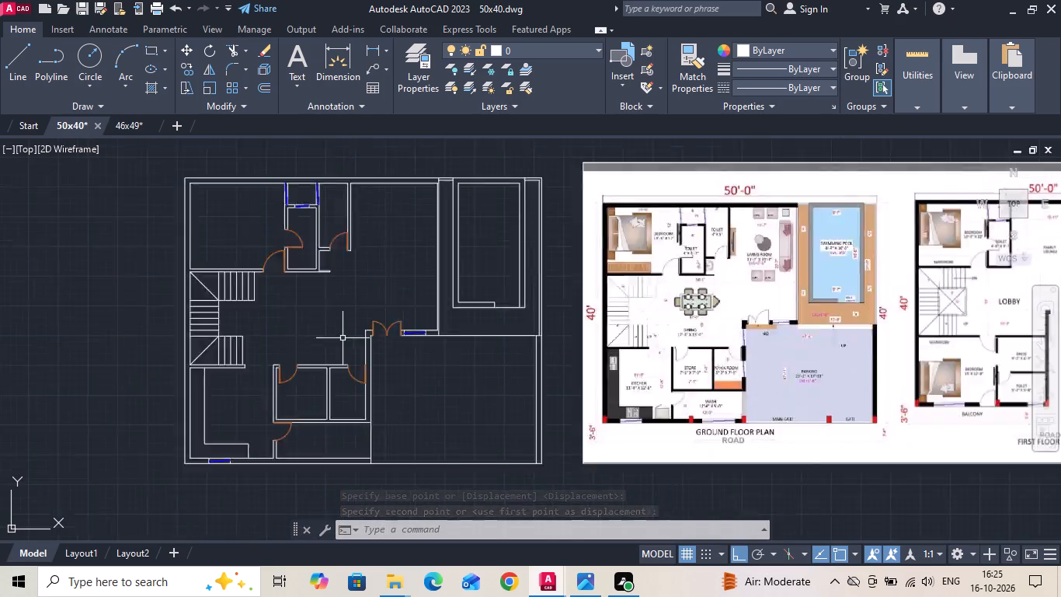
# Copy the UP text and its arrow from the existing ground floor plan's staircase to beside the new plan's lower stair flight.
pyautogui.scroll(-2, 341, 344)
pyautogui.scroll(4, 390, 233)
pyautogui.scroll(3, 319, 274)
pyautogui.scroll(2, 189, 298)
pyautogui.moveTo(200, 276); pyautogui.dragTo(191, 305)
pyautogui.click(186, 314)
pyautogui.moveTo(228, 265); pyautogui.dragTo(218, 287)
pyautogui.click(207, 301)
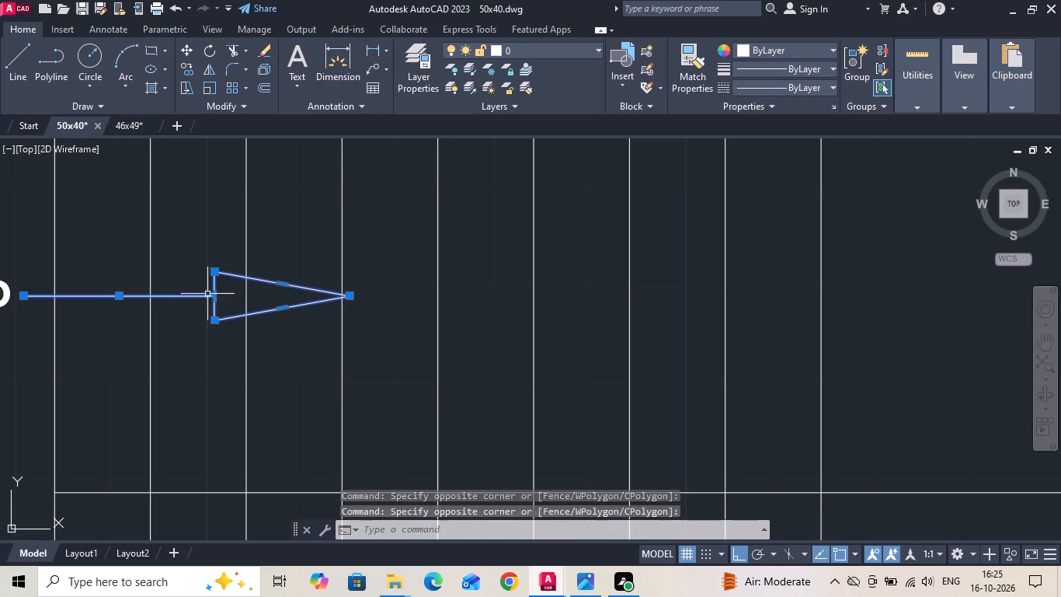
pyautogui.scroll(-8, 304, 239)
pyautogui.moveTo(357, 406); pyautogui.dragTo(357, 372, button='middle')
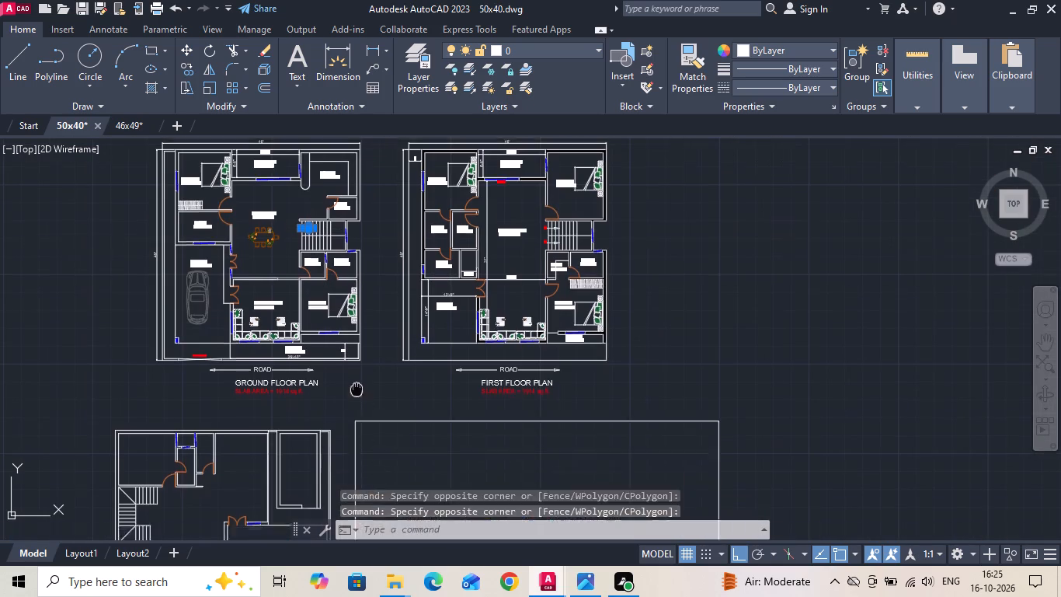
pyautogui.moveTo(357, 372); pyautogui.dragTo(360, 317, button='middle')
pyautogui.scroll(3, 370, 426)
pyautogui.scroll(-2, 418, 329)
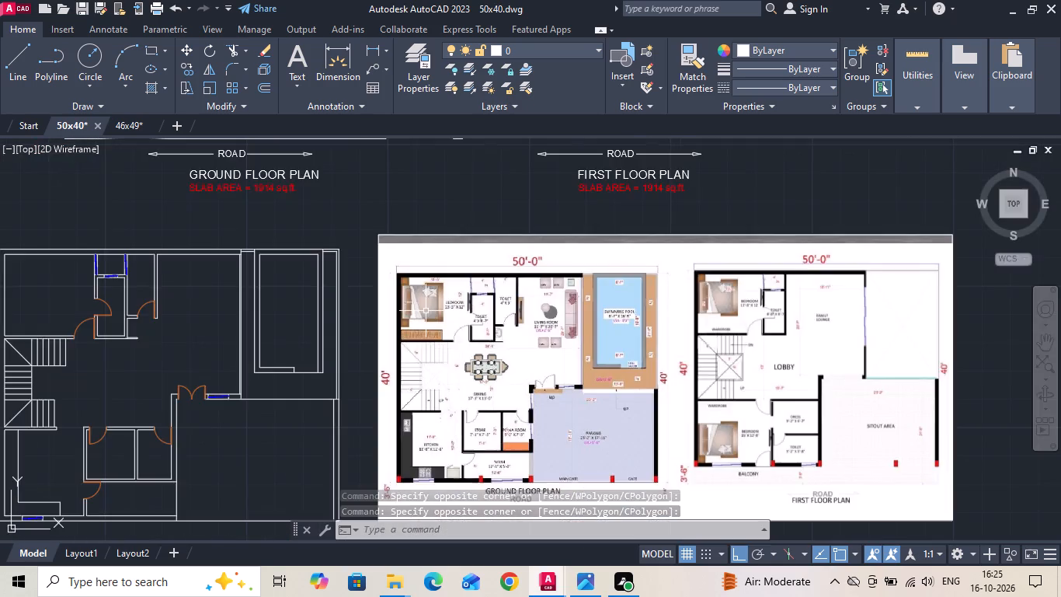
pyautogui.scroll(3, 440, 408)
pyautogui.scroll(-3, 445, 410)
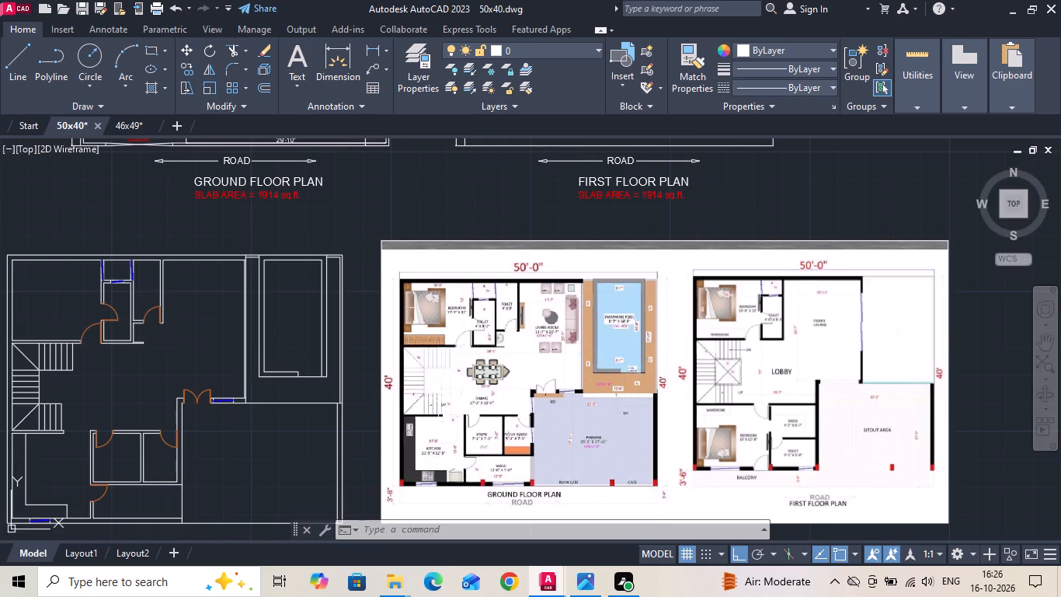
pyautogui.scroll(-1, 451, 415)
pyautogui.moveTo(398, 272); pyautogui.dragTo(433, 405, button='middle')
pyautogui.scroll(2, 391, 269)
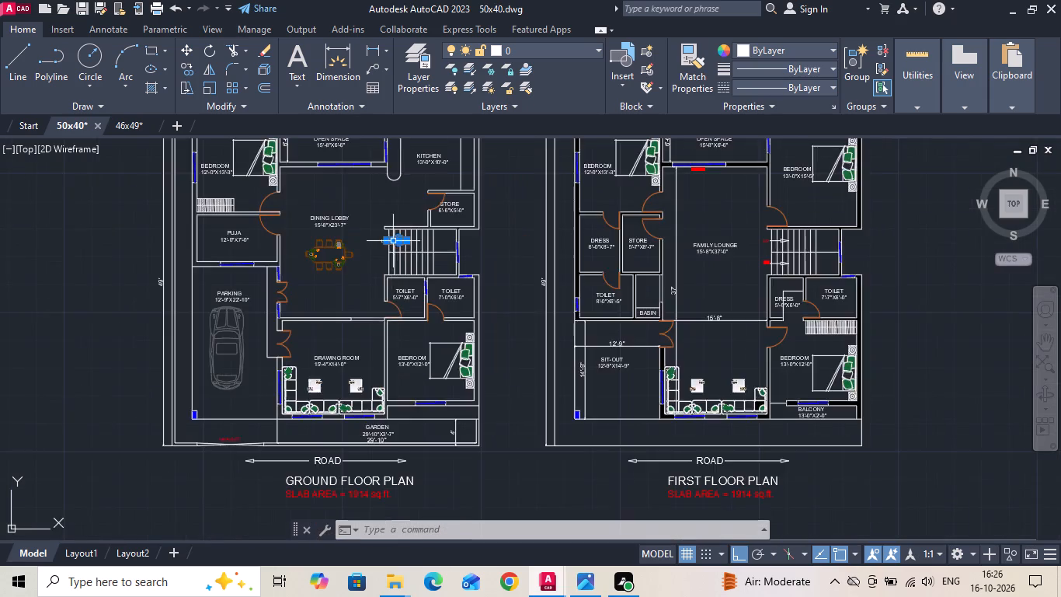
pyautogui.scroll(3, 390, 239)
pyautogui.click(371, 269)
pyautogui.click(358, 246)
pyautogui.rightClick(358, 246)
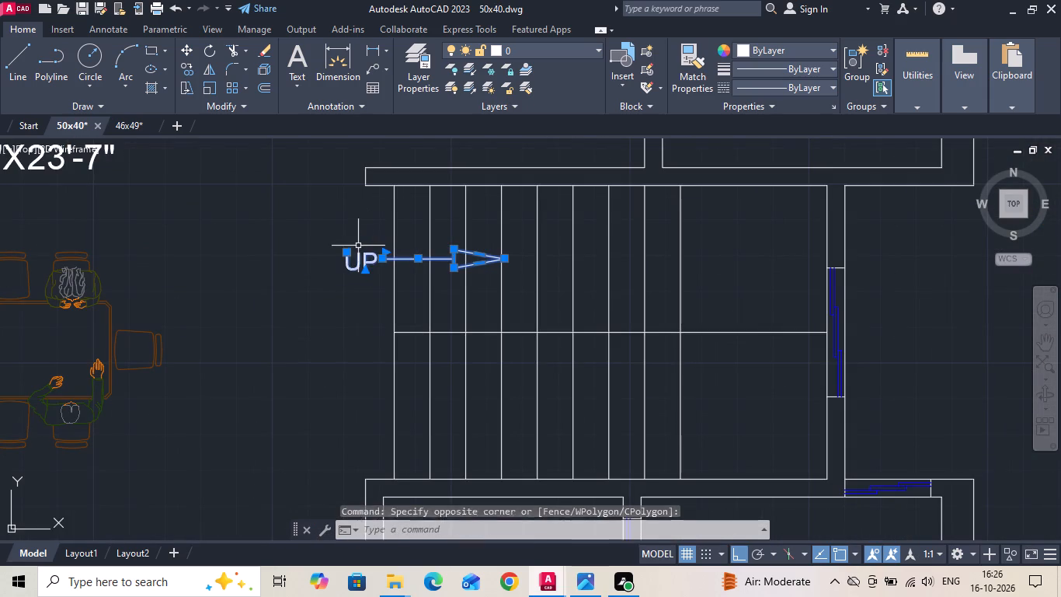
pyautogui.click(408, 319)
pyautogui.click(437, 245)
pyautogui.scroll(-3, 483, 184)
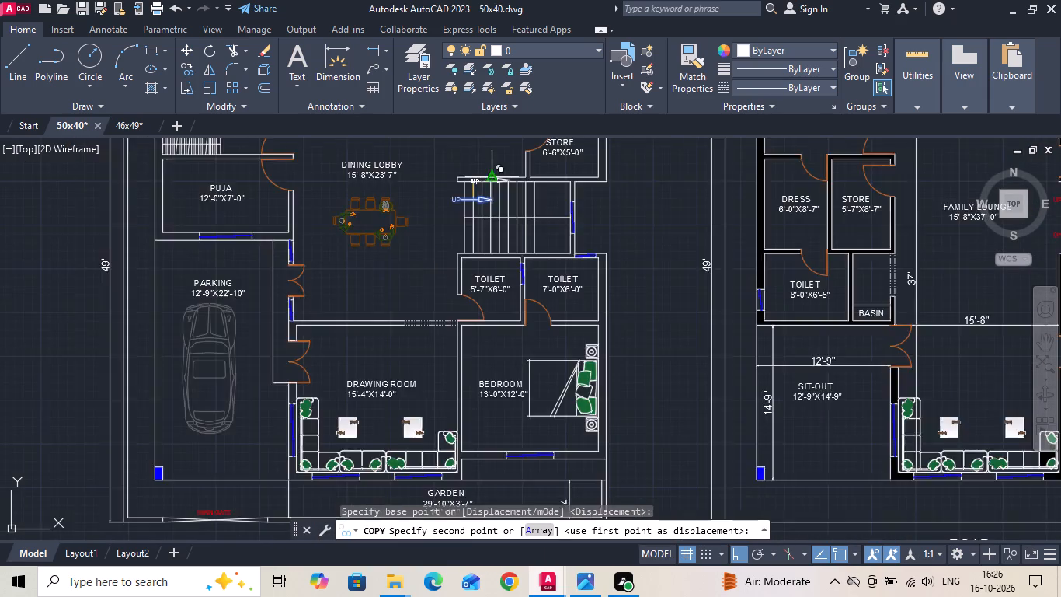
pyautogui.scroll(-2, 488, 177)
pyautogui.moveTo(504, 400); pyautogui.dragTo(520, 229, button='middle')
pyautogui.scroll(2, 466, 344)
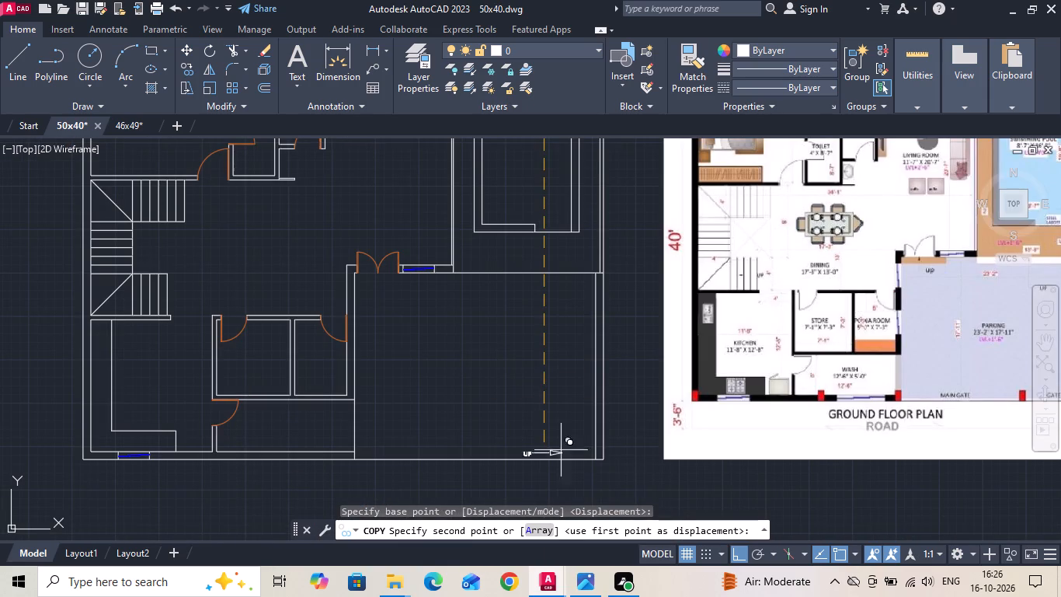
pyautogui.click(737, 554)
pyautogui.scroll(2, 174, 265)
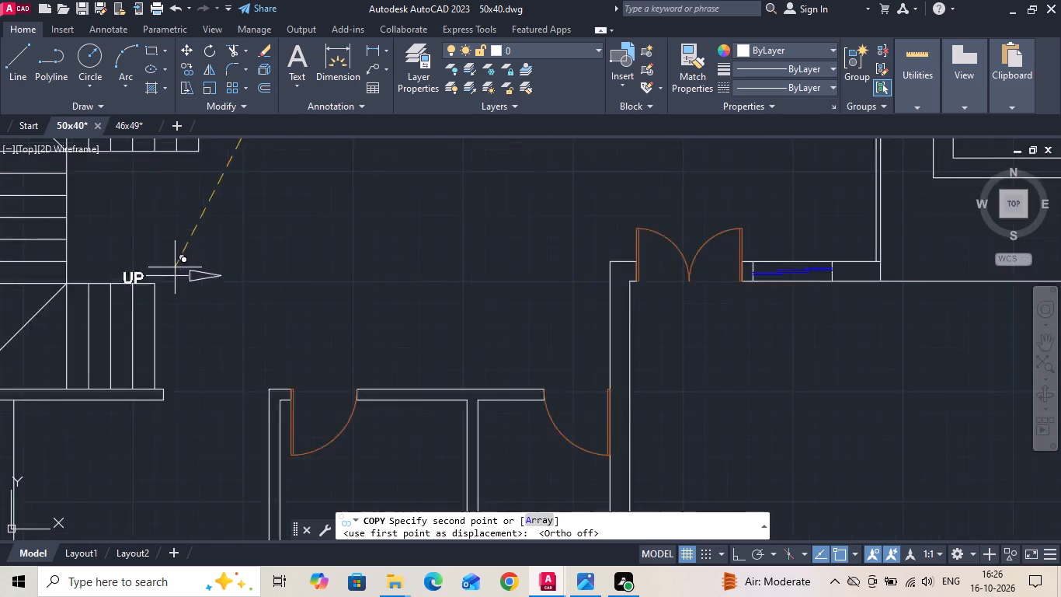
pyautogui.scroll(1, 176, 270)
pyautogui.click(278, 341)
pyautogui.press('Escape')
# Mirror the copied UP text and arrow about a vertical line, erasing the source objects, so the arrow points west.
pyautogui.moveTo(373, 312); pyautogui.dragTo(308, 375)
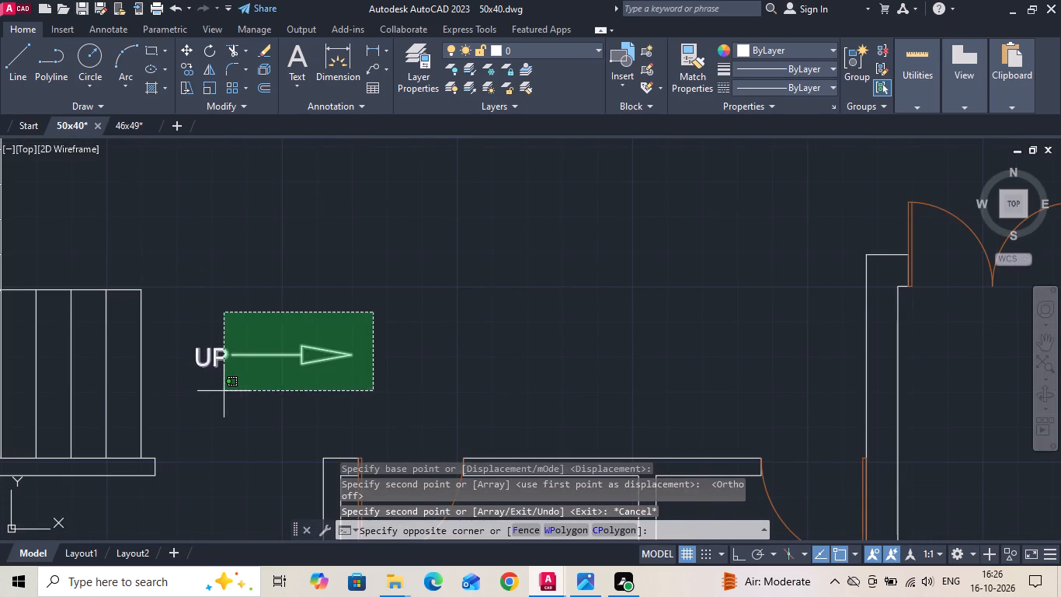
pyautogui.click(222, 390)
pyautogui.press('m')
pyautogui.press('i')
pyautogui.press('F8')
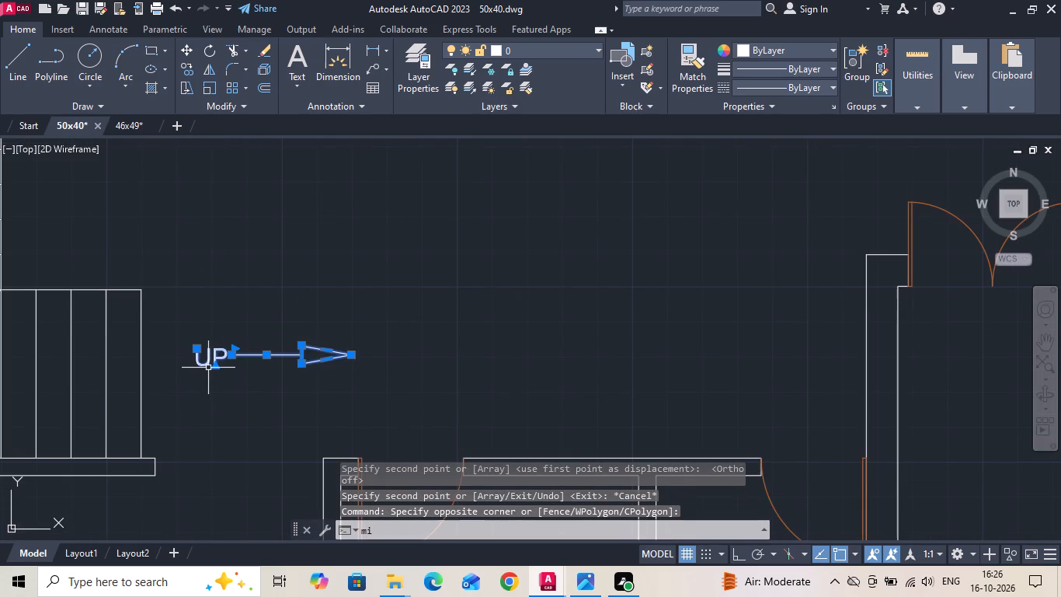
pyautogui.press('space')
pyautogui.moveTo(228, 323); pyautogui.dragTo(228, 331)
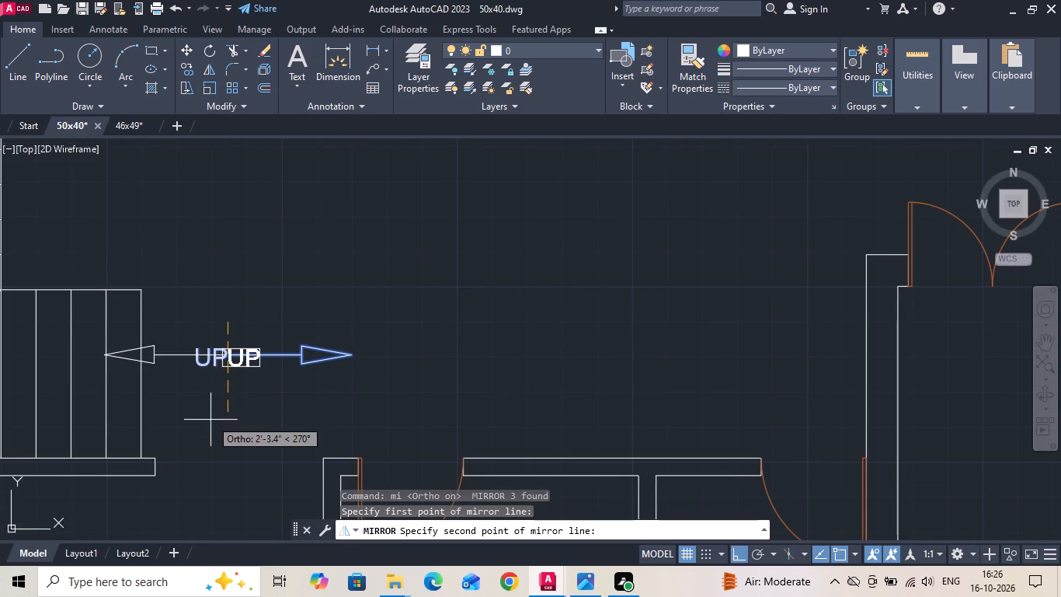
pyautogui.click(207, 440)
pyautogui.press('y')
pyautogui.press('space')
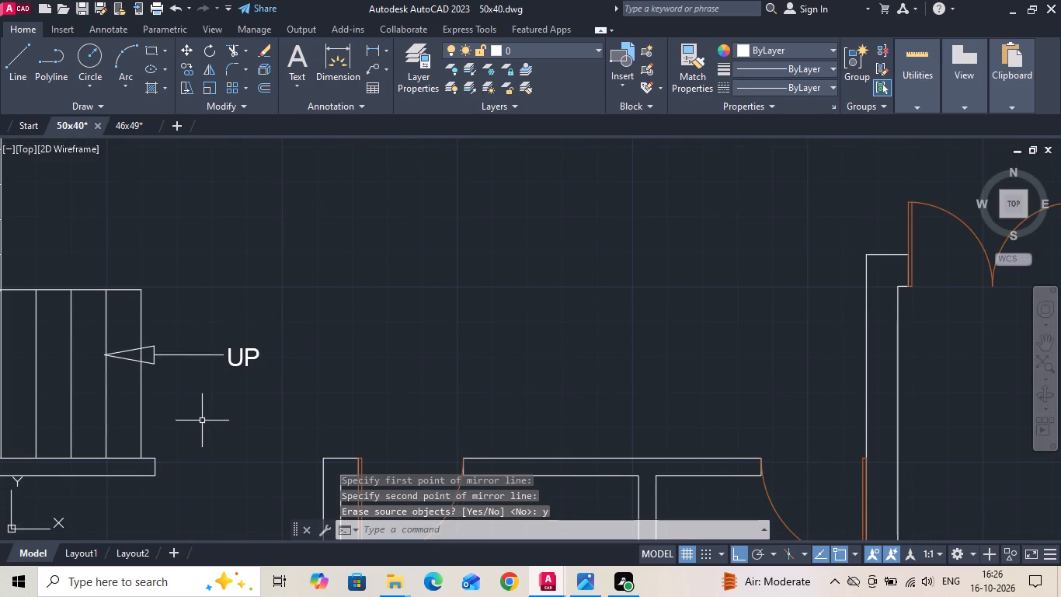
# Move the mirrored arrow and UP text west and slightly south onto the lower stair flight.
pyautogui.moveTo(203, 411); pyautogui.dragTo(346, 387, button='middle')
pyautogui.moveTo(405, 302); pyautogui.dragTo(357, 360)
pyautogui.click(347, 367)
pyautogui.rightClick(346, 368)
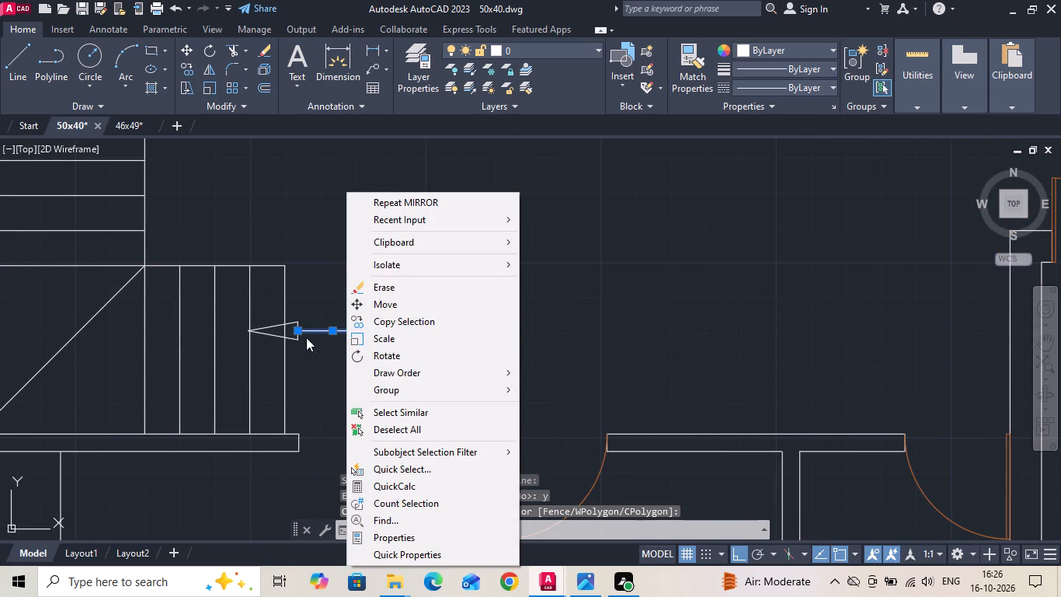
pyautogui.click(277, 330)
pyautogui.click(269, 318)
pyautogui.rightClick(268, 316)
pyautogui.click(289, 303)
pyautogui.scroll(1, 290, 325)
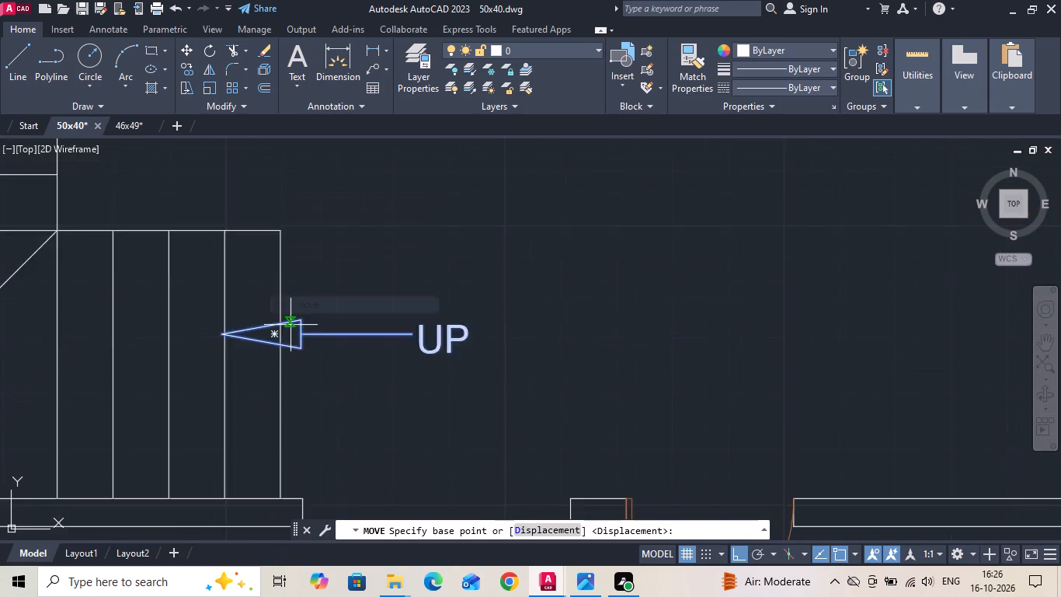
pyautogui.scroll(1, 290, 325)
pyautogui.click(395, 342)
pyautogui.scroll(-1, 397, 342)
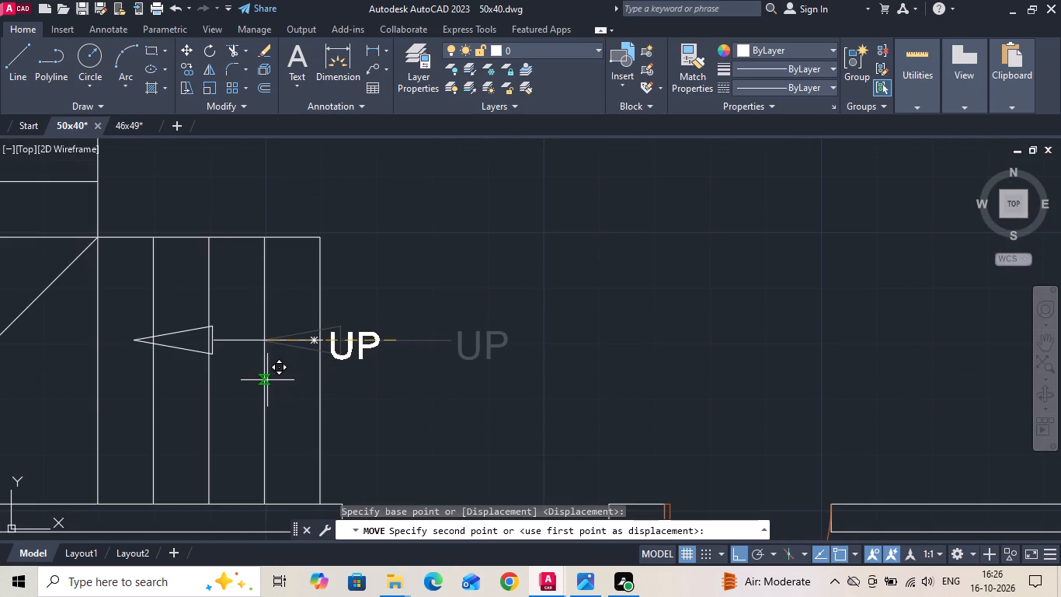
pyautogui.click(267, 369)
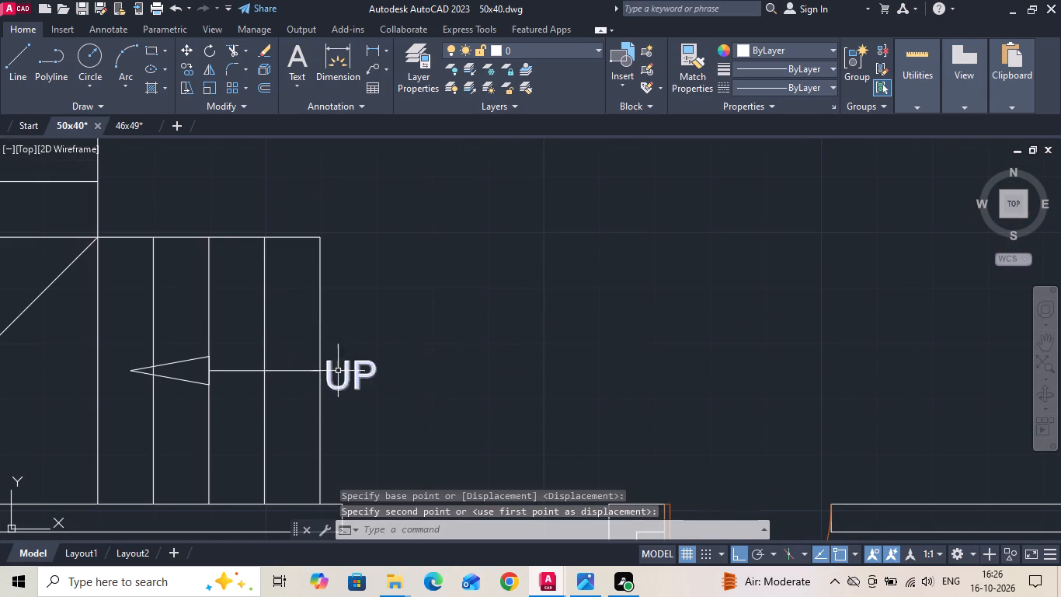
# Move the UP text about 4" east, clear of the lower flight's first tread line.
pyautogui.click(293, 372)
pyautogui.scroll(3, 328, 385)
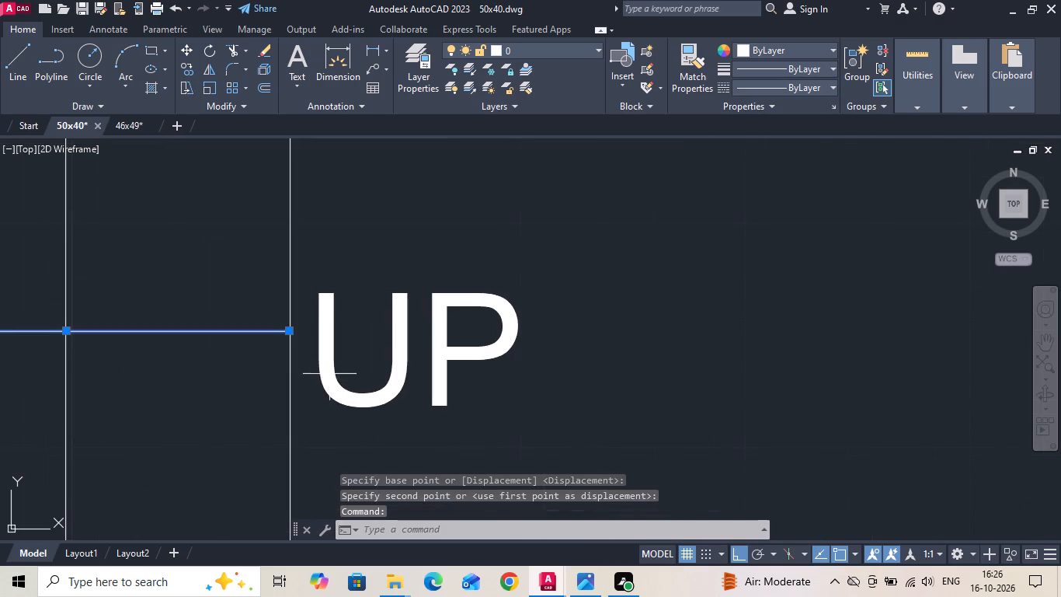
pyautogui.click(329, 372)
pyautogui.press('Escape')
pyautogui.click(325, 326)
pyautogui.press('Escape')
pyautogui.click(322, 303)
pyautogui.click(312, 344)
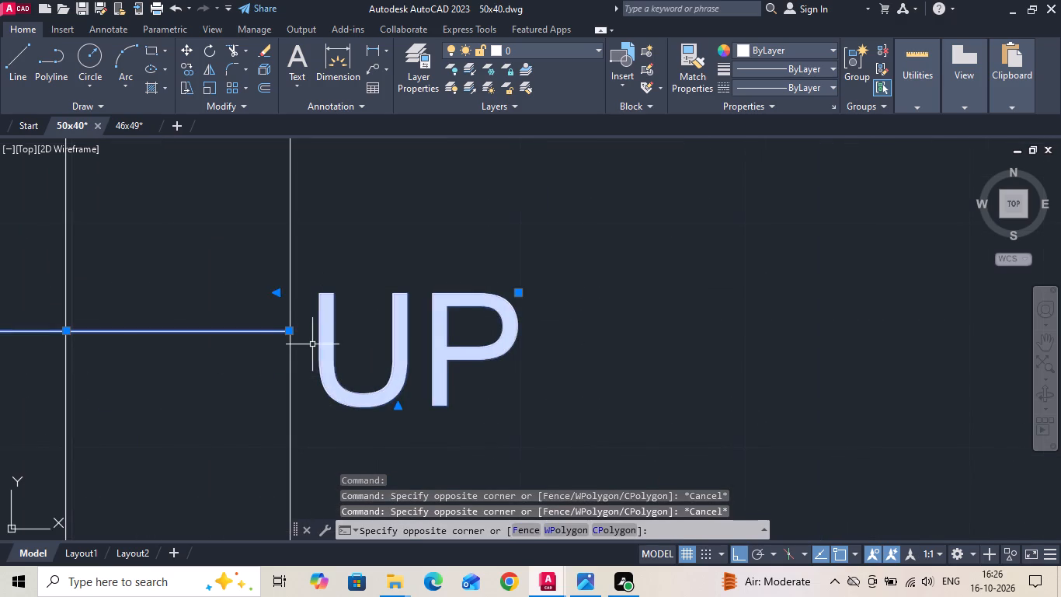
pyautogui.press('Escape')
pyautogui.press('Escape')
pyautogui.click(327, 311)
pyautogui.click(310, 275)
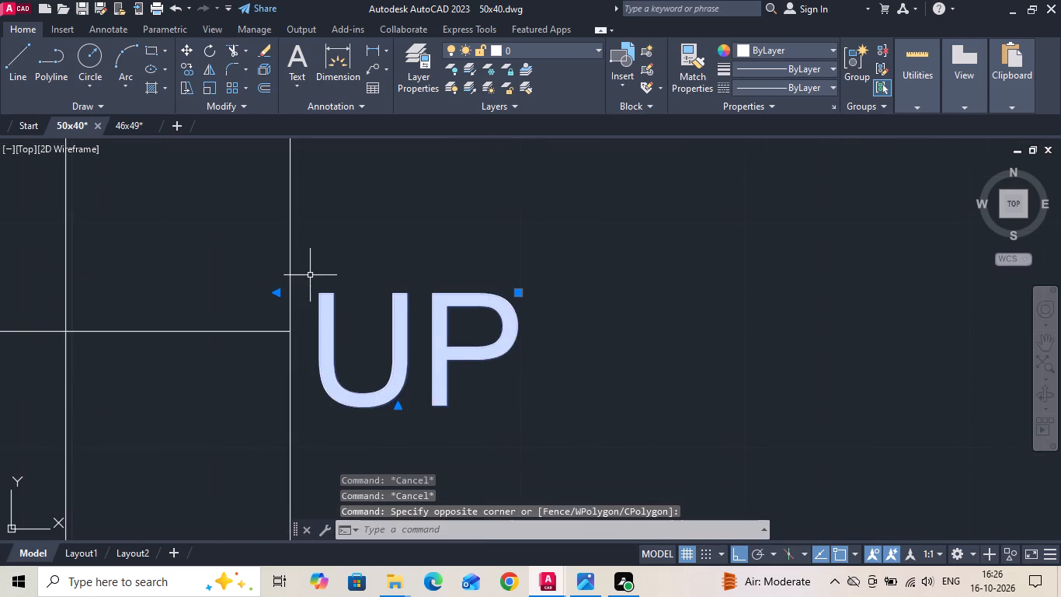
pyautogui.rightClick(311, 278)
pyautogui.moveTo(347, 289); pyautogui.dragTo(362, 287)
pyautogui.moveTo(500, 273); pyautogui.dragTo(609, 275)
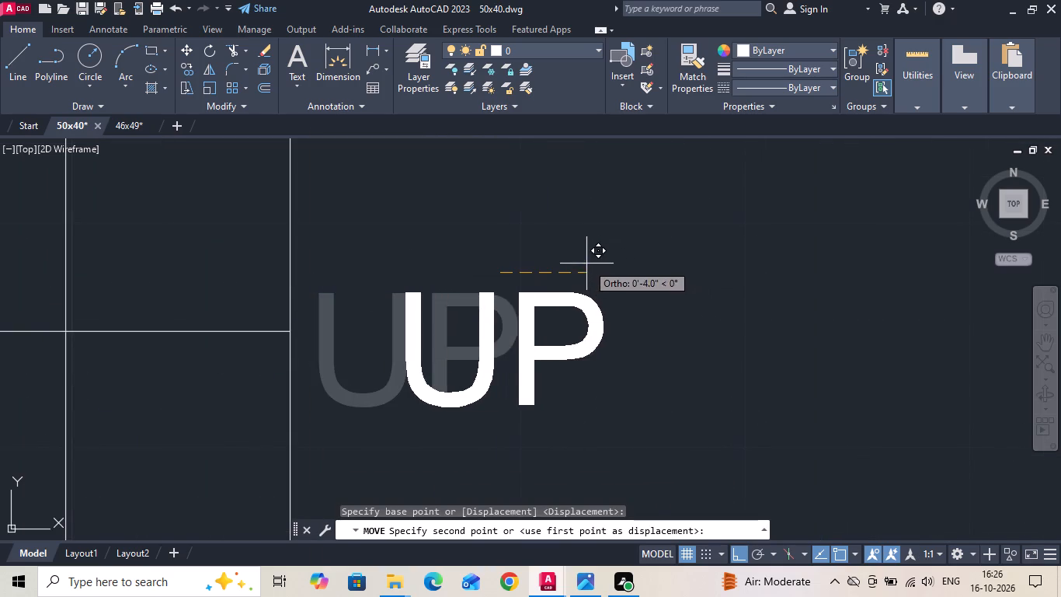
pyautogui.click(586, 264)
# Stretch the arrow line's east end to just short of the UP text.
pyautogui.click(228, 337)
pyautogui.click(209, 308)
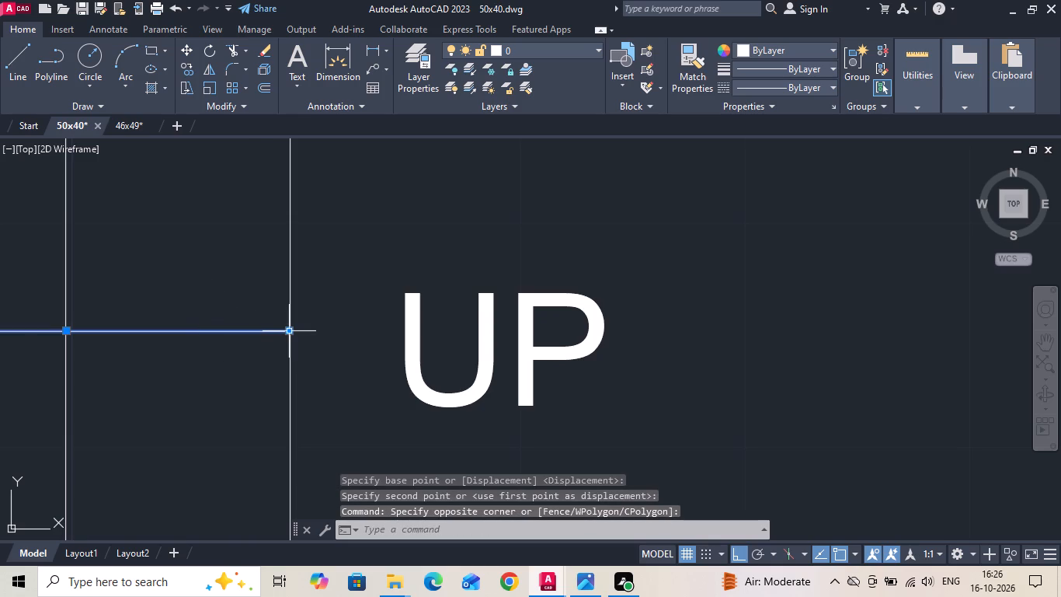
pyautogui.click(289, 330)
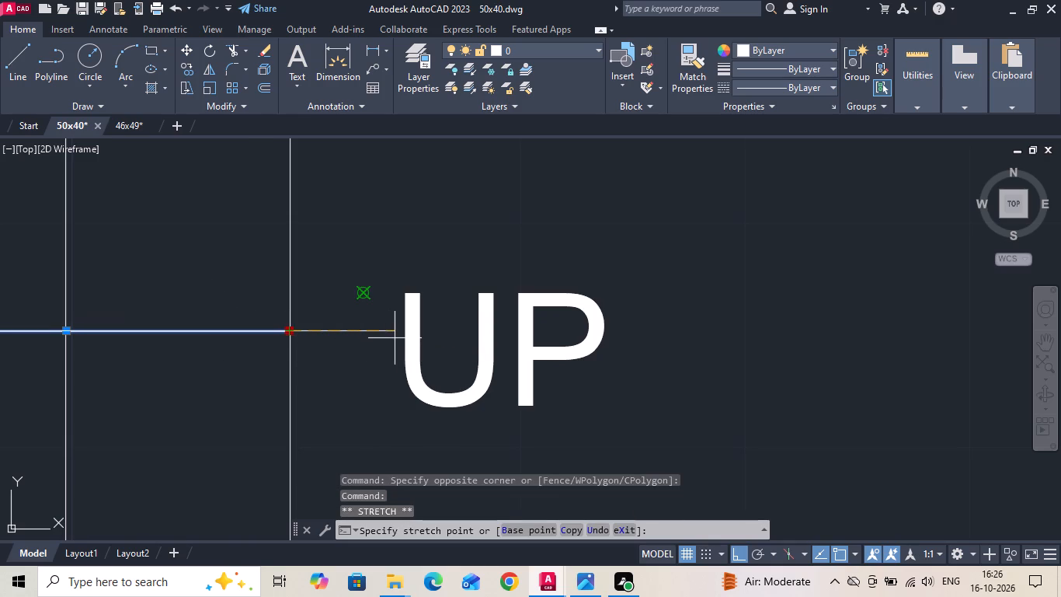
pyautogui.scroll(2, 400, 338)
pyautogui.click(400, 340)
pyautogui.press('Escape')
# Save the drawing.
pyautogui.hotkey('ctrl', 's')
pyautogui.hotkey('ctrl', 's')
pyautogui.hotkey('ctrl', 's')
pyautogui.hotkey('ctrl', 's')
pyautogui.hotkey('ctrl', 's')
pyautogui.hotkey('ctrl', 's')
pyautogui.hotkey('ctrl', 's')
pyautogui.hotkey('ctrl', 's')
pyautogui.hotkey('ctrl', 's')
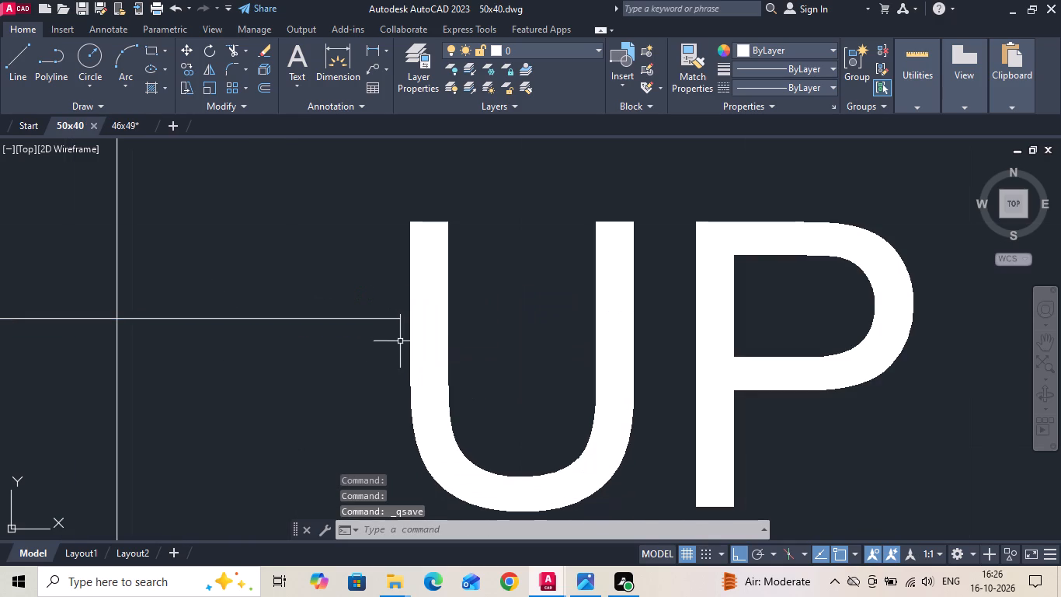
# Move the arrowhead on the lower stair flight slightly west, off the tread line at its base.
pyautogui.scroll(-9, 417, 309)
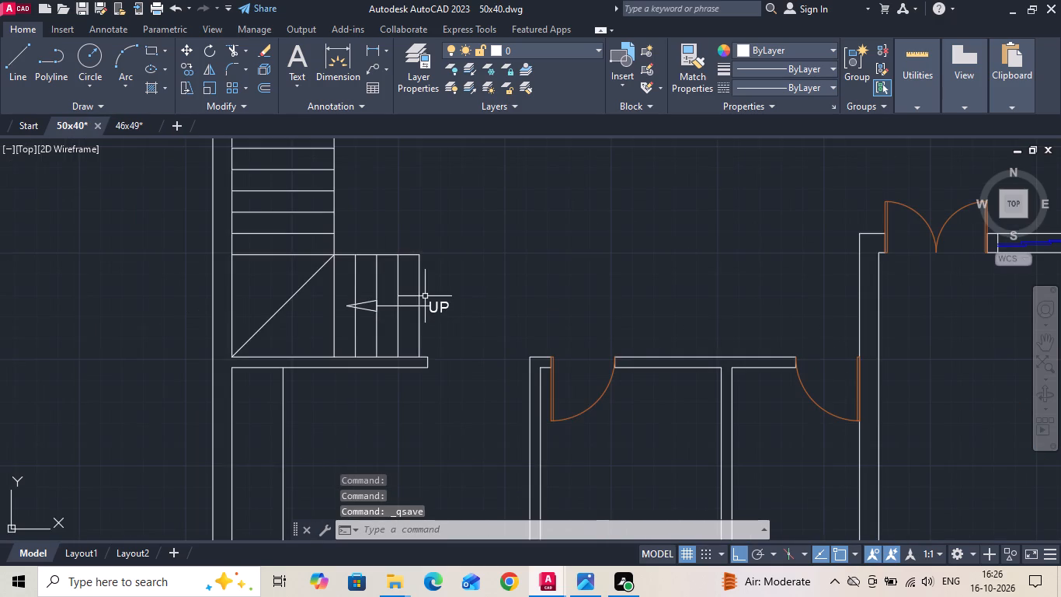
pyautogui.scroll(3, 370, 295)
pyautogui.moveTo(369, 305); pyautogui.dragTo(369, 319)
pyautogui.click(364, 330)
pyautogui.rightClick(363, 330)
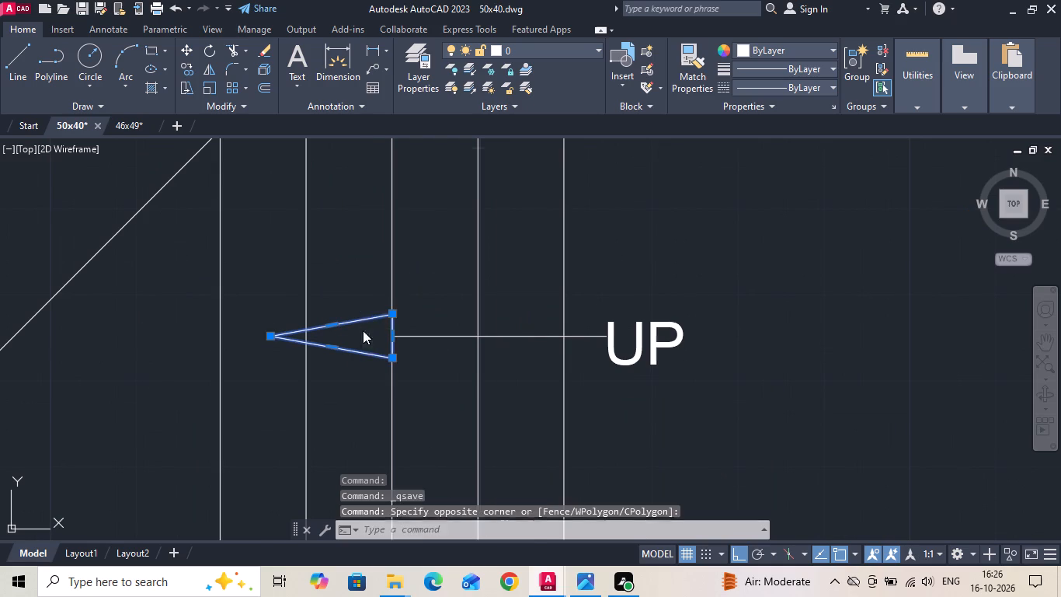
pyautogui.click(389, 294)
pyautogui.press('Escape')
pyautogui.moveTo(379, 304); pyautogui.dragTo(367, 327)
pyautogui.click(364, 334)
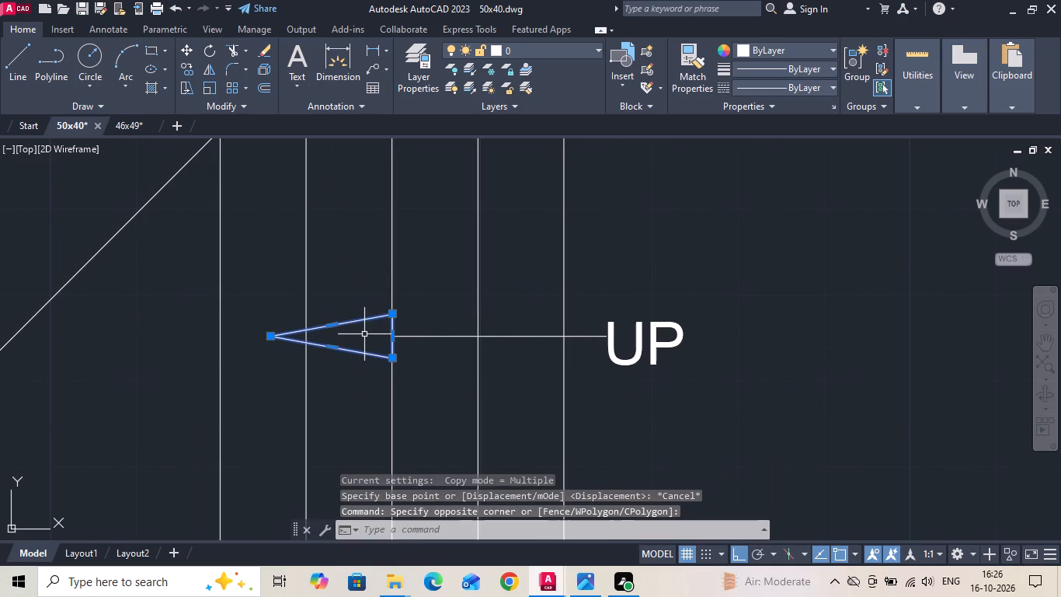
pyautogui.rightClick(362, 333)
pyautogui.click(379, 281)
pyautogui.scroll(1, 419, 344)
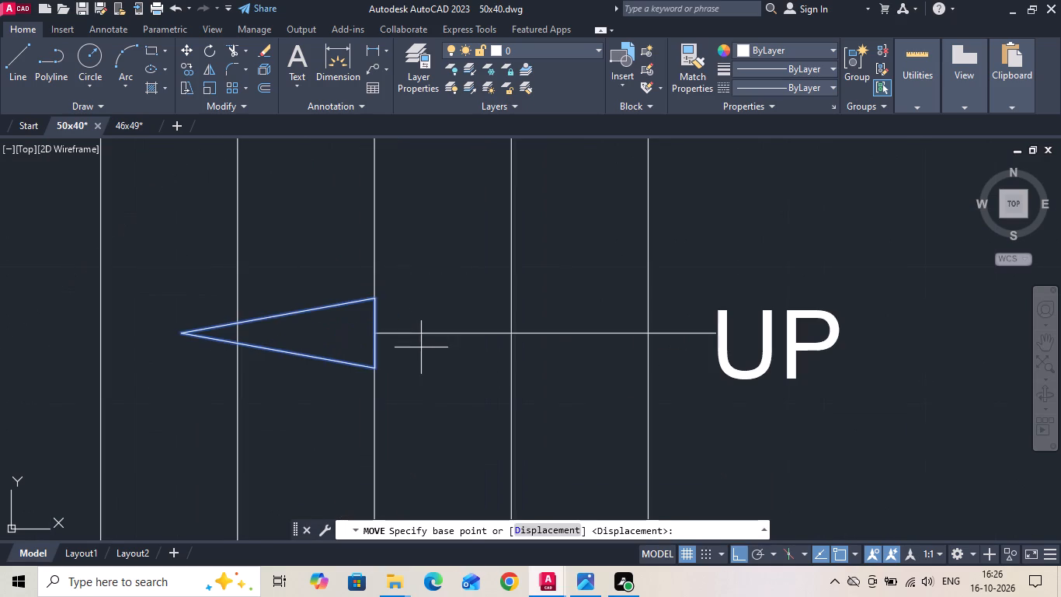
pyautogui.click(428, 396)
pyautogui.click(417, 396)
# Stretch the arrow line's west end to the middle of the moved arrowhead's base.
pyautogui.moveTo(393, 343); pyautogui.dragTo(386, 319)
pyautogui.click(381, 309)
pyautogui.scroll(2, 377, 328)
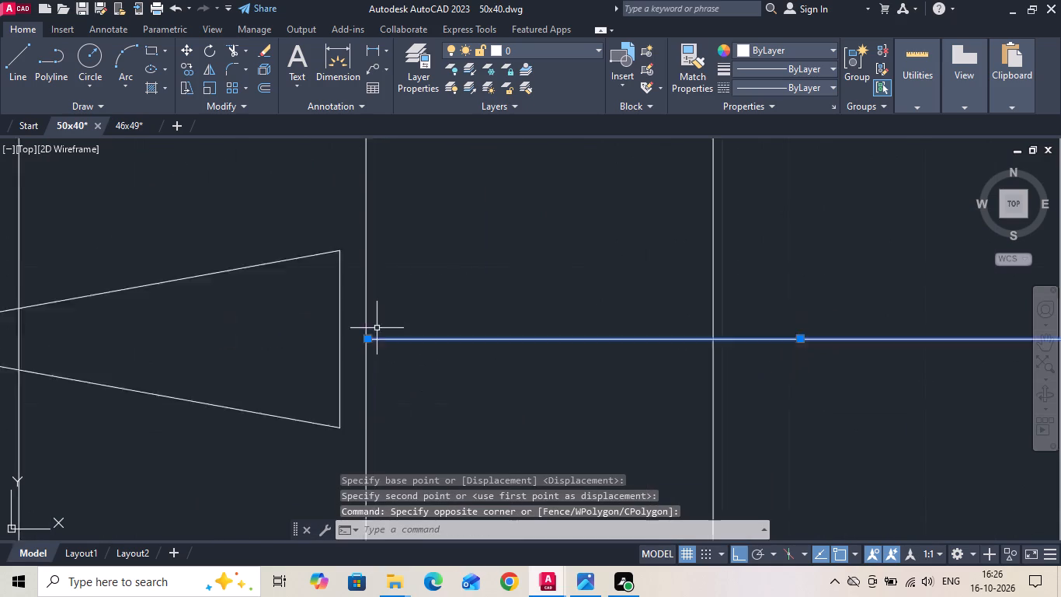
pyautogui.scroll(1, 377, 328)
pyautogui.click(357, 344)
pyautogui.click(319, 350)
pyautogui.press('Escape')
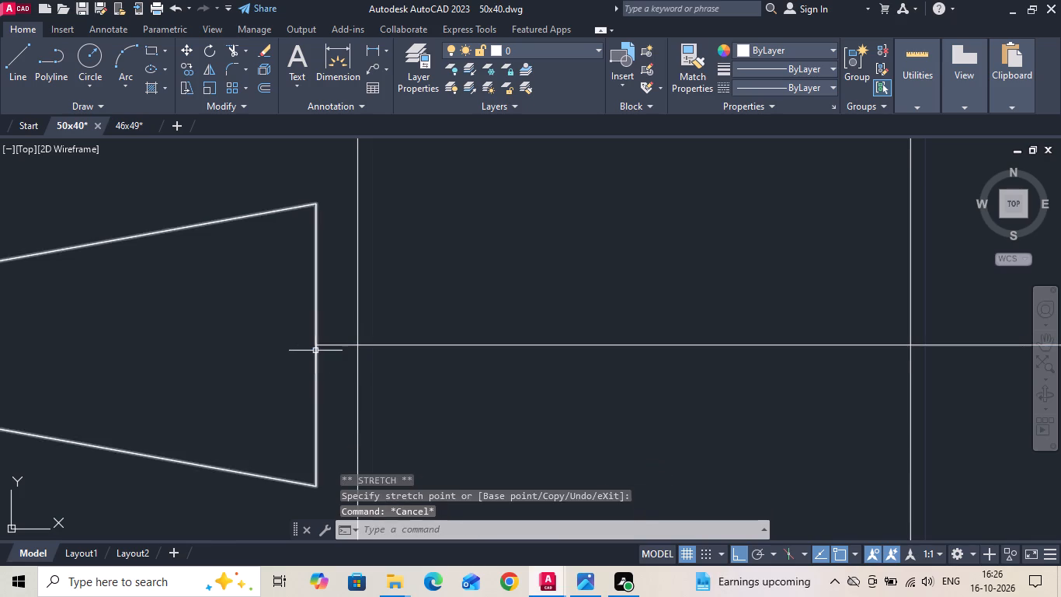
# Save the drawing.
pyautogui.hotkey('ctrl', 's')
# Compare the ground floor reference image with the drafted plan, examining the window positions.
pyautogui.scroll(-3, 315, 345)
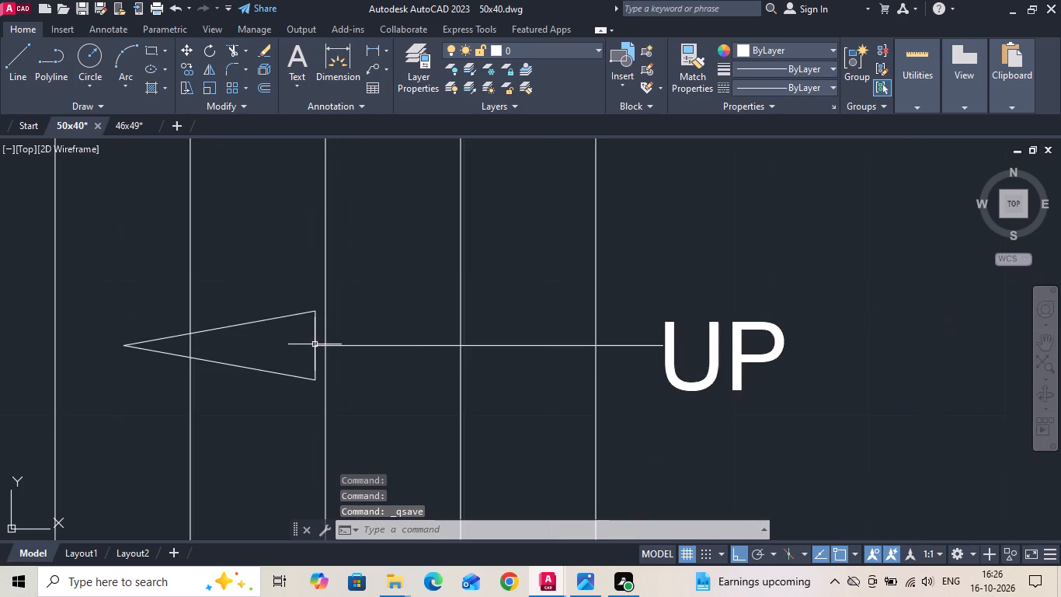
pyautogui.scroll(-3, 311, 345)
pyautogui.scroll(-3, 384, 335)
pyautogui.scroll(-1, 307, 347)
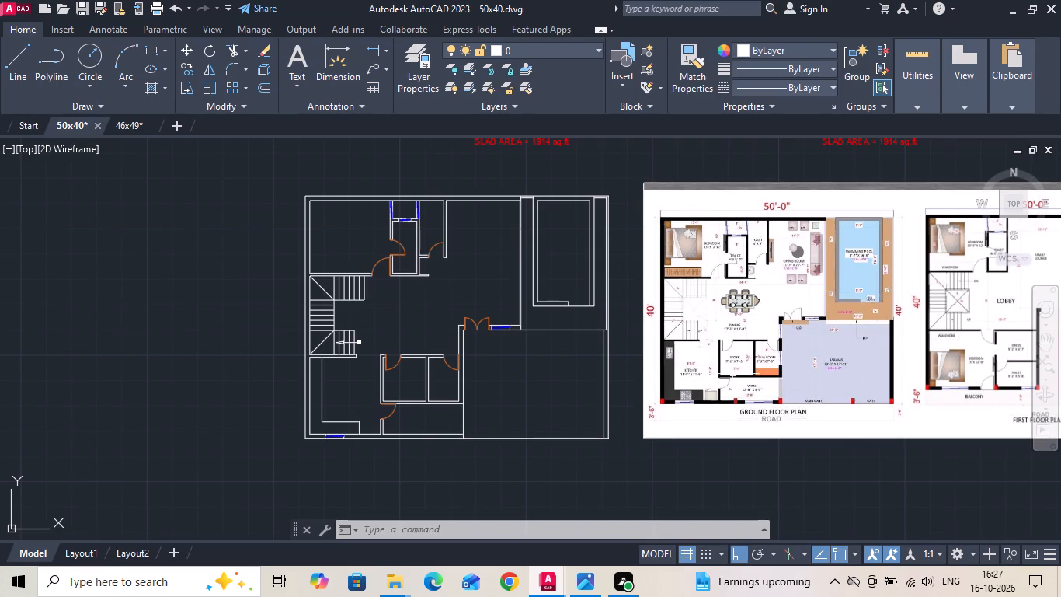
pyautogui.scroll(3, 798, 376)
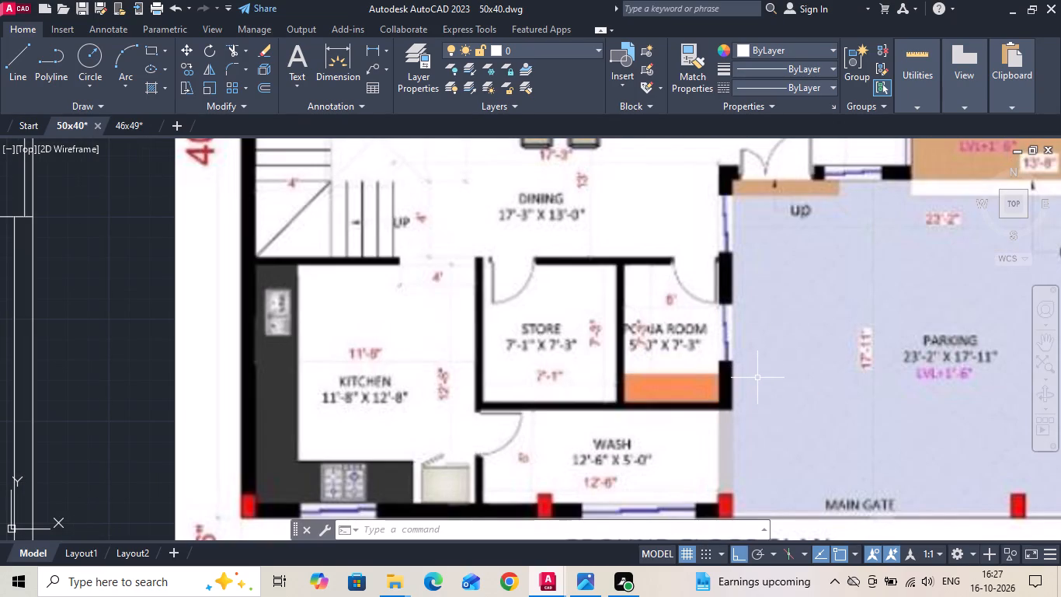
pyautogui.scroll(-4, 761, 385)
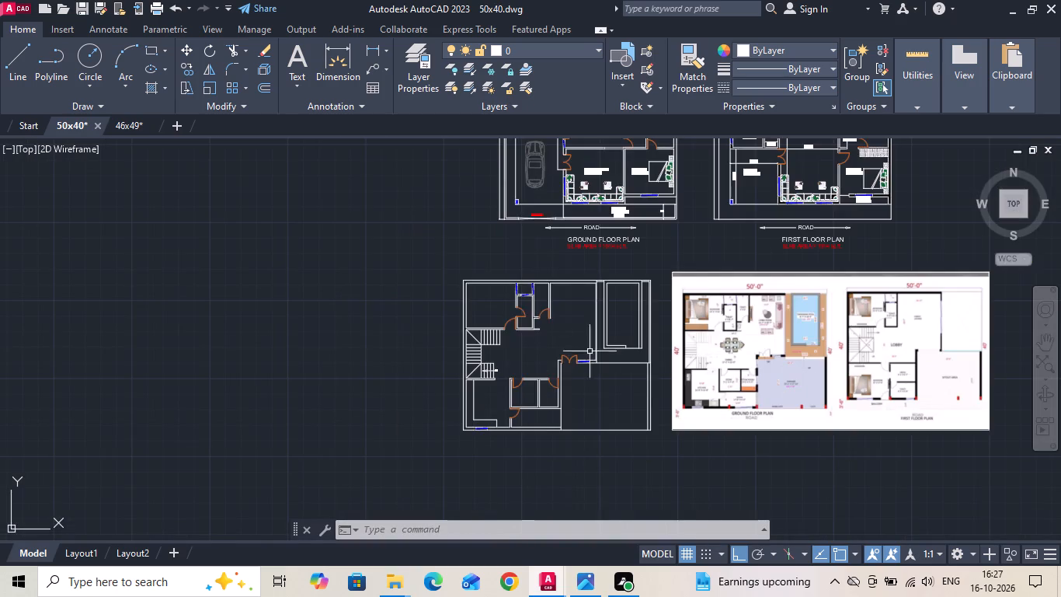
pyautogui.scroll(7, 525, 293)
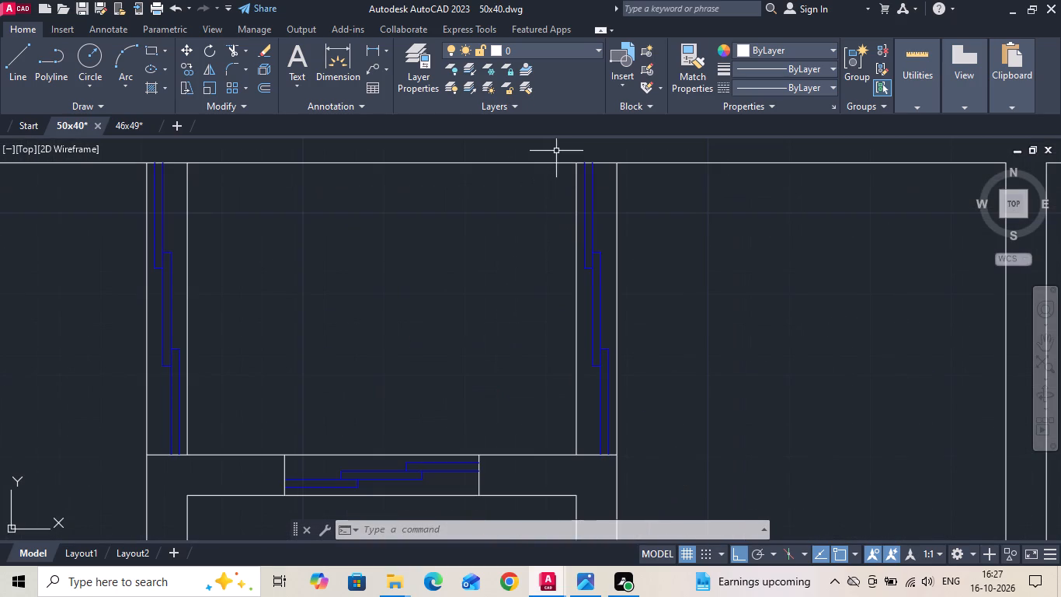
pyautogui.scroll(-6, 507, 225)
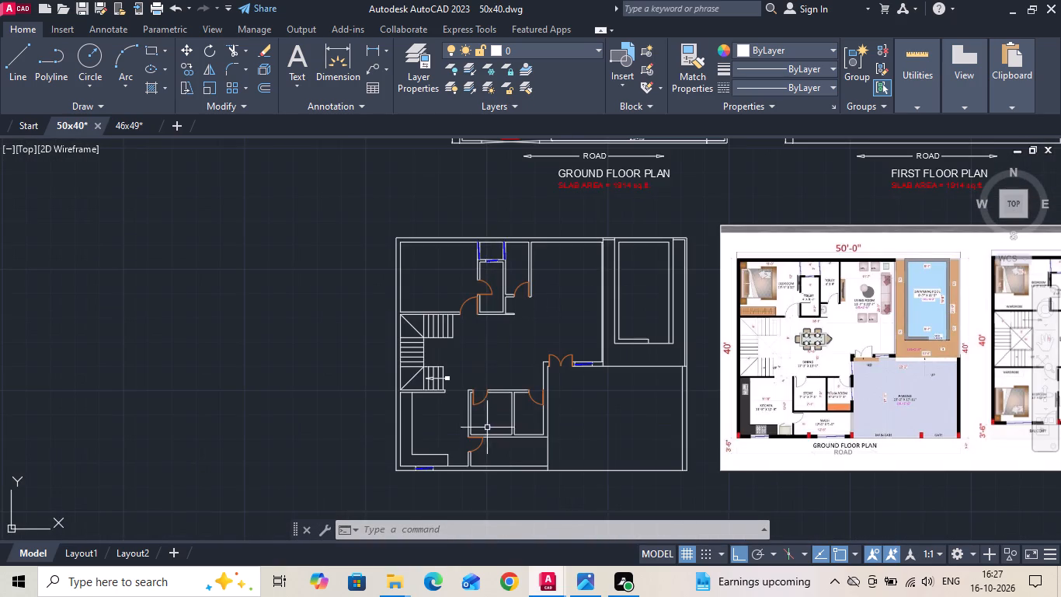
# Copy the kitchen's south window with its jamb lines into the open parking area.
pyautogui.scroll(3, 475, 468)
pyautogui.scroll(-2, 363, 431)
pyautogui.scroll(2, 394, 445)
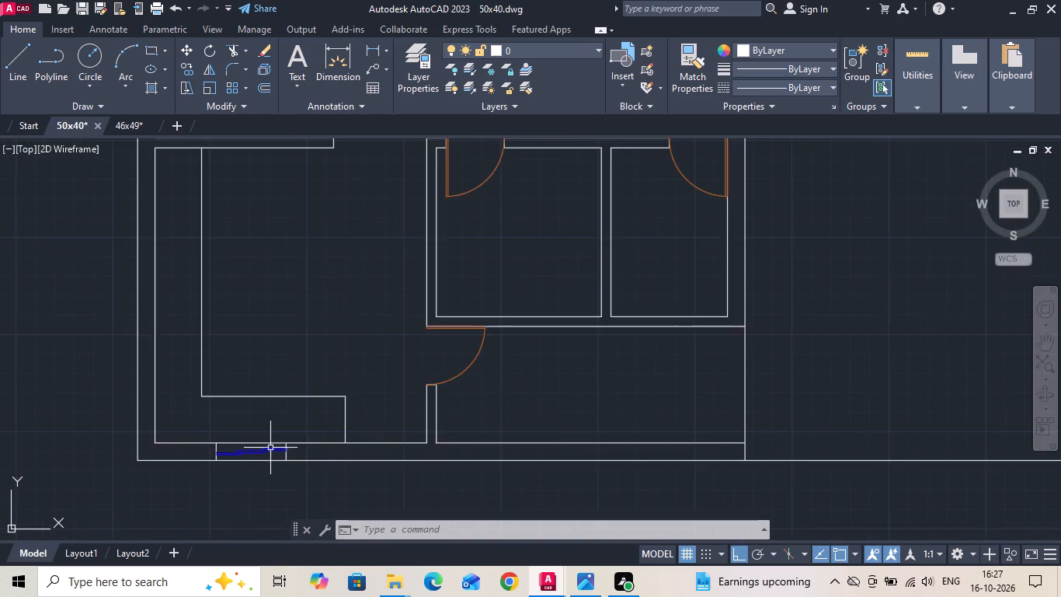
pyautogui.scroll(1, 268, 448)
pyautogui.moveTo(180, 421); pyautogui.dragTo(182, 437)
pyautogui.click(315, 494)
pyautogui.rightClick(315, 482)
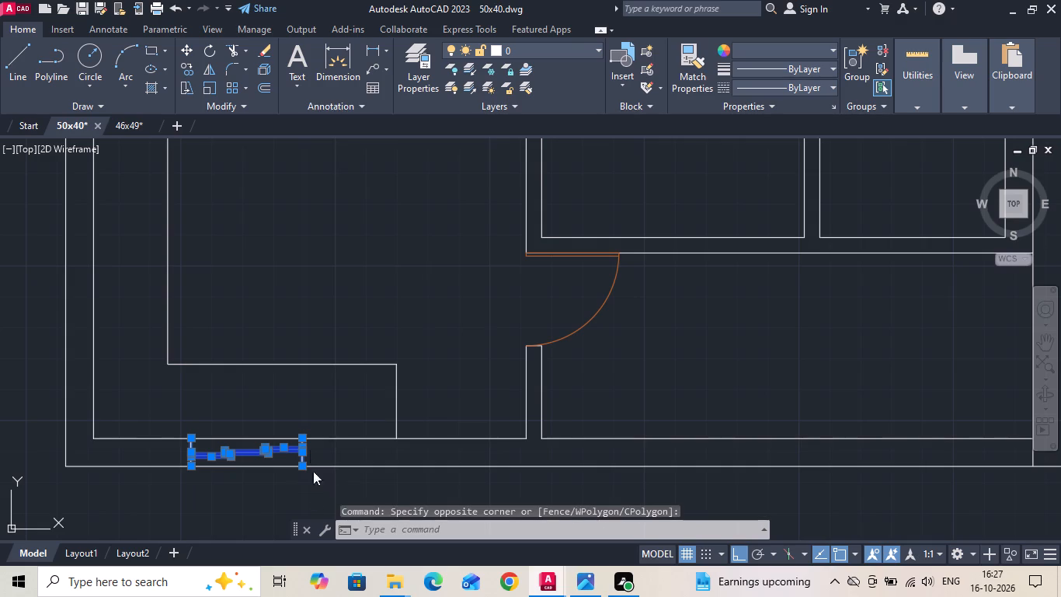
pyautogui.click(351, 240)
pyautogui.scroll(-3, 206, 386)
pyautogui.moveTo(214, 403); pyautogui.dragTo(266, 403)
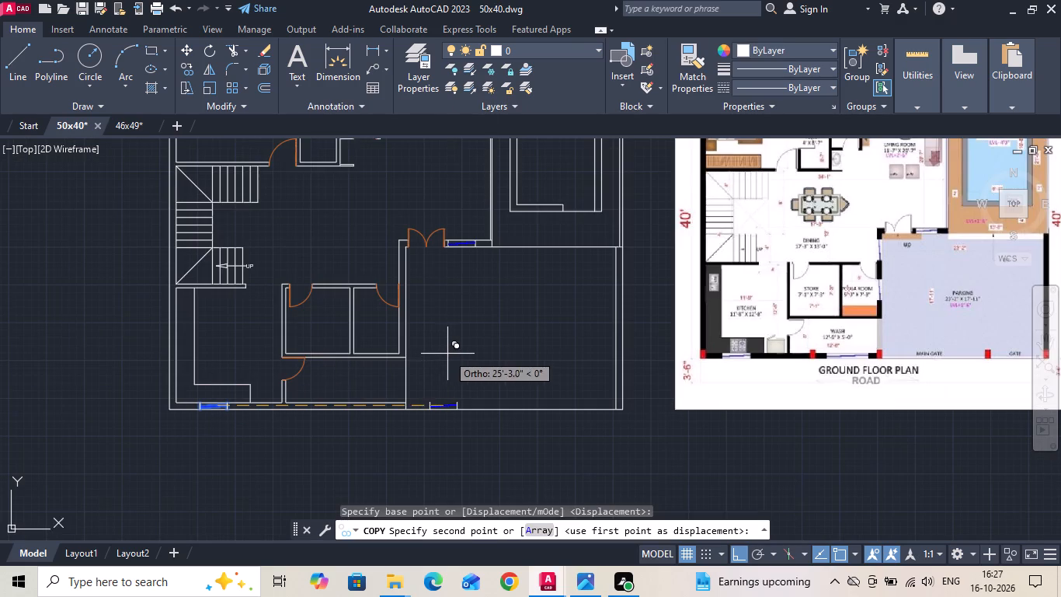
pyautogui.scroll(1, 448, 354)
pyautogui.press('F8')
pyautogui.click(447, 264)
pyautogui.press('Escape')
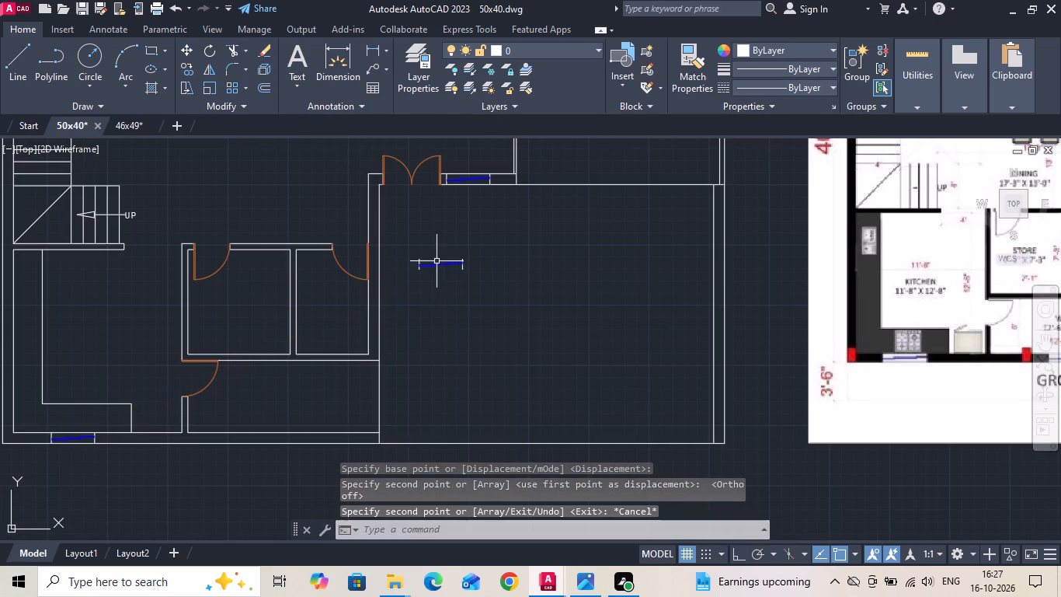
# Rotate the copied window in the parking area by 90° so it runs north-south.
pyautogui.moveTo(393, 253); pyautogui.dragTo(409, 276)
pyautogui.click(473, 306)
pyautogui.rightClick(474, 309)
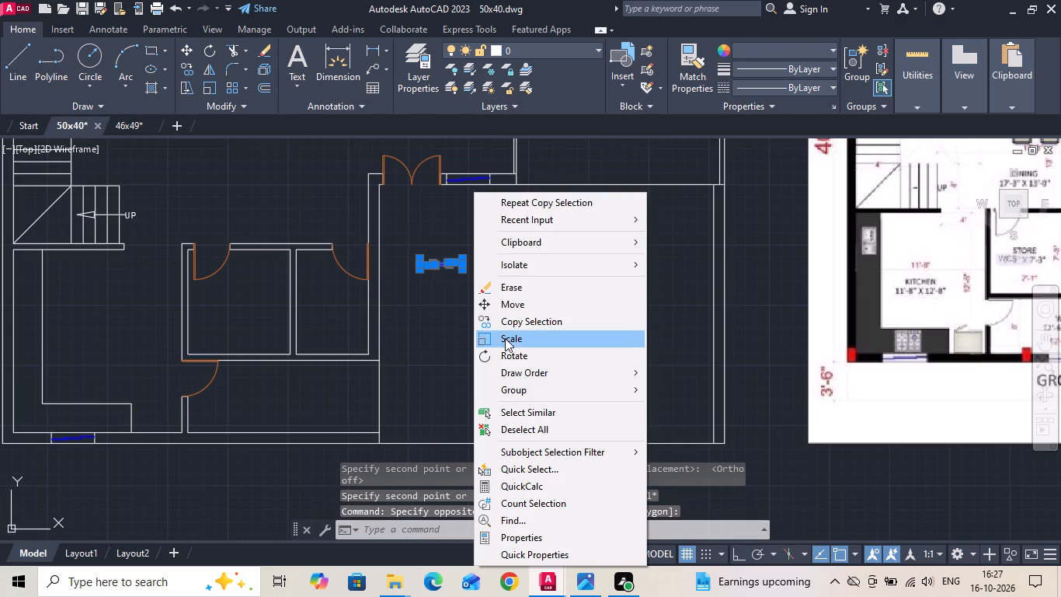
pyautogui.click(505, 356)
pyautogui.click(505, 271)
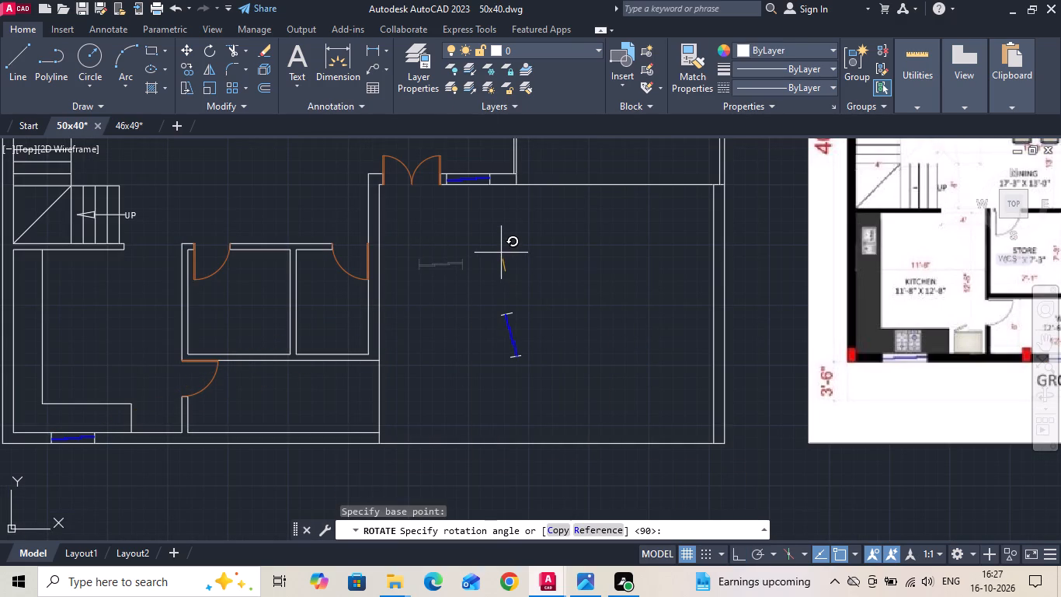
pyautogui.press('F8')
pyautogui.click(501, 250)
# Move the rotated window into the parking's west wall, snapping its northeast corner to the inner wall corner beside the main double door.
pyautogui.moveTo(468, 292); pyautogui.dragTo(468, 369)
pyautogui.click(526, 368)
pyautogui.rightClick(526, 367)
pyautogui.click(541, 302)
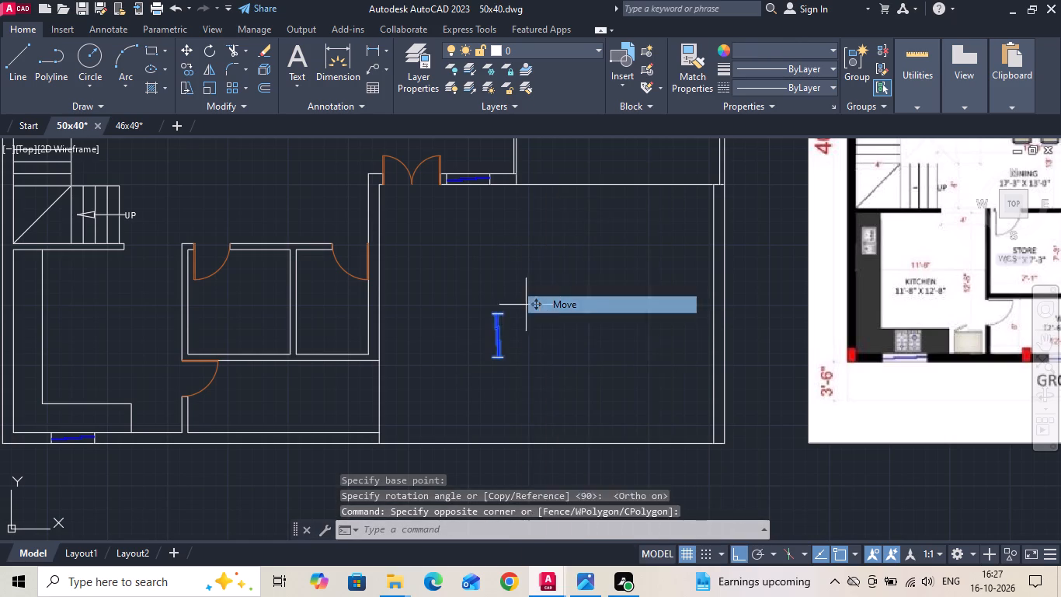
pyautogui.scroll(2, 501, 285)
pyautogui.click(505, 355)
pyautogui.scroll(-3, 499, 384)
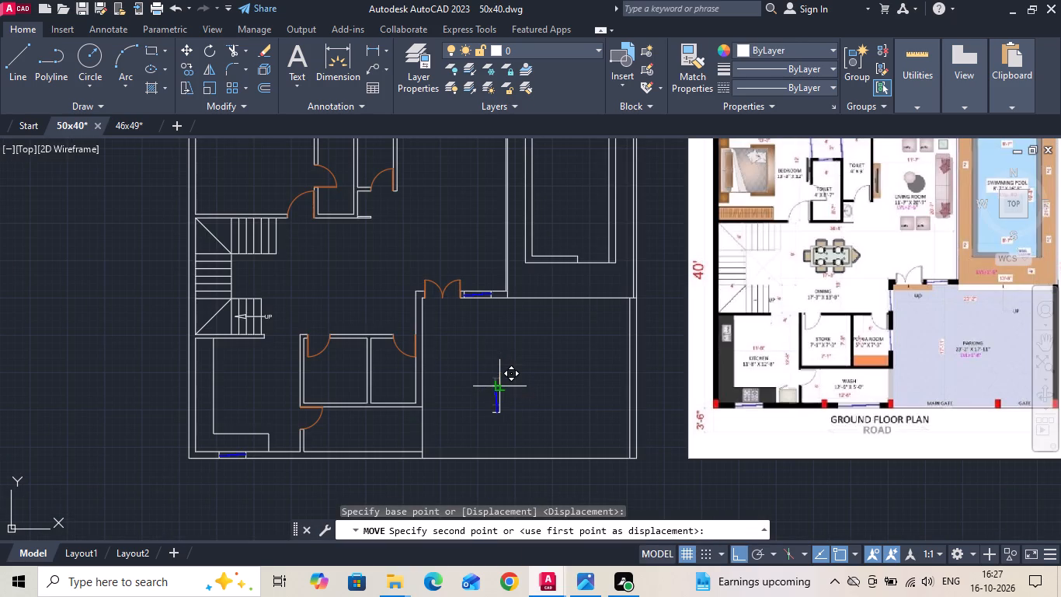
pyautogui.scroll(3, 447, 315)
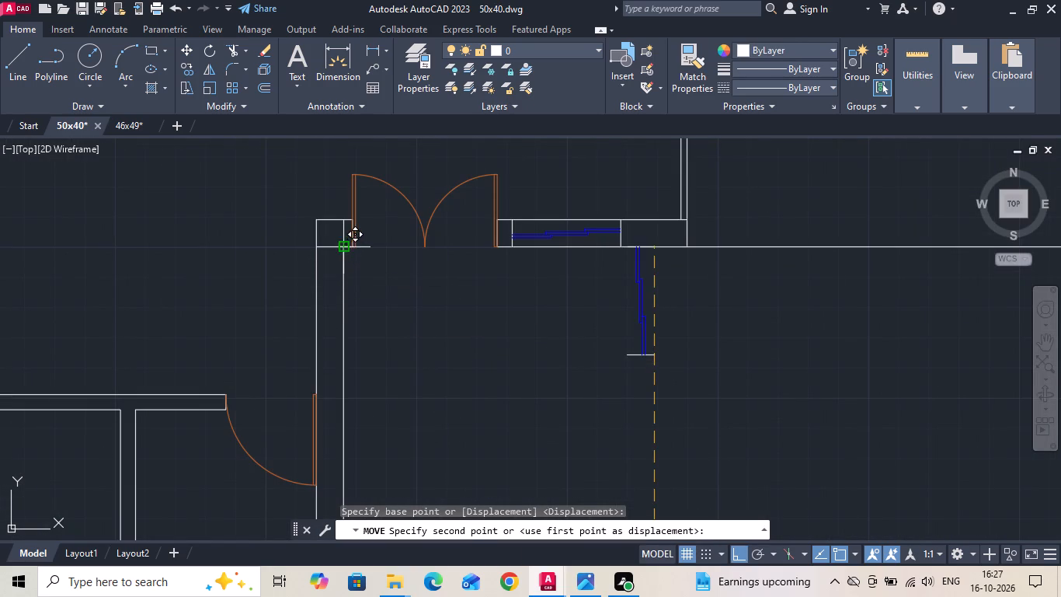
pyautogui.click(343, 246)
# Measure the gap from the wall window's south end to the pooja room's door wall.
pyautogui.scroll(-2, 301, 335)
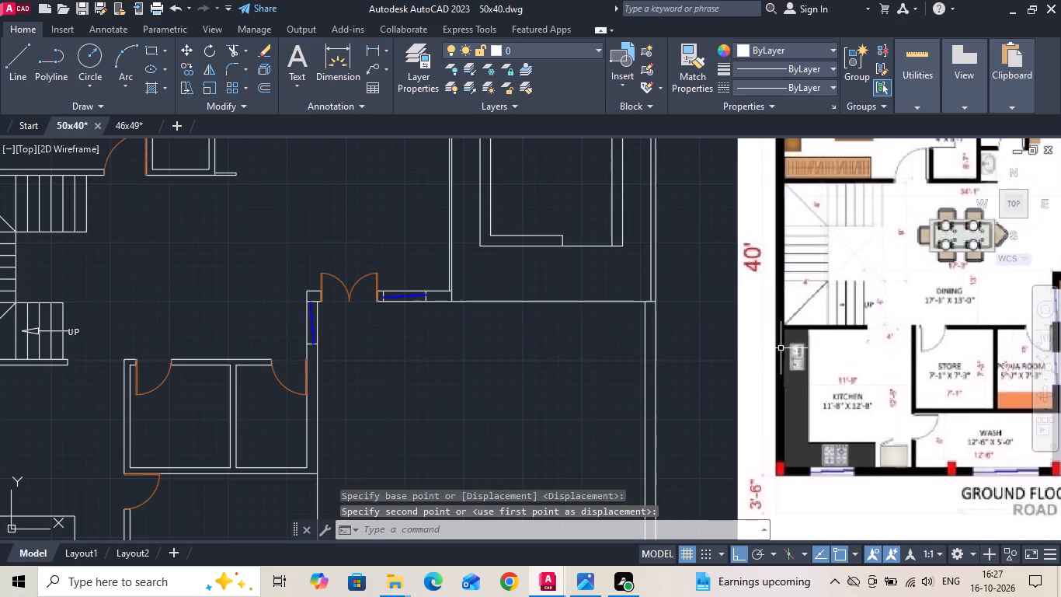
pyautogui.moveTo(764, 345); pyautogui.dragTo(457, 345, button='middle')
pyautogui.moveTo(457, 345); pyautogui.dragTo(705, 348, button='middle')
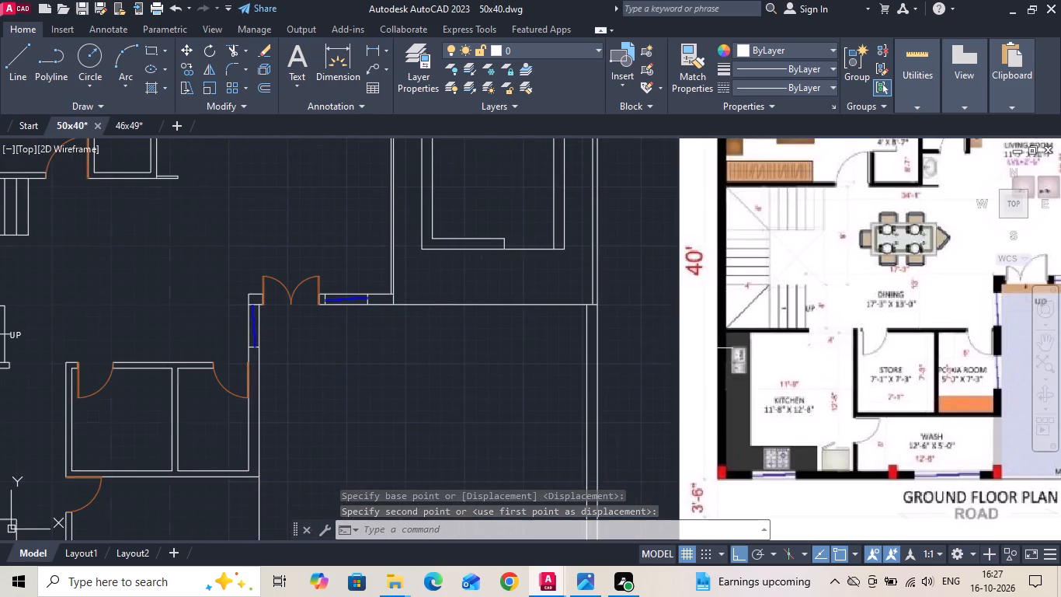
pyautogui.scroll(3, 207, 340)
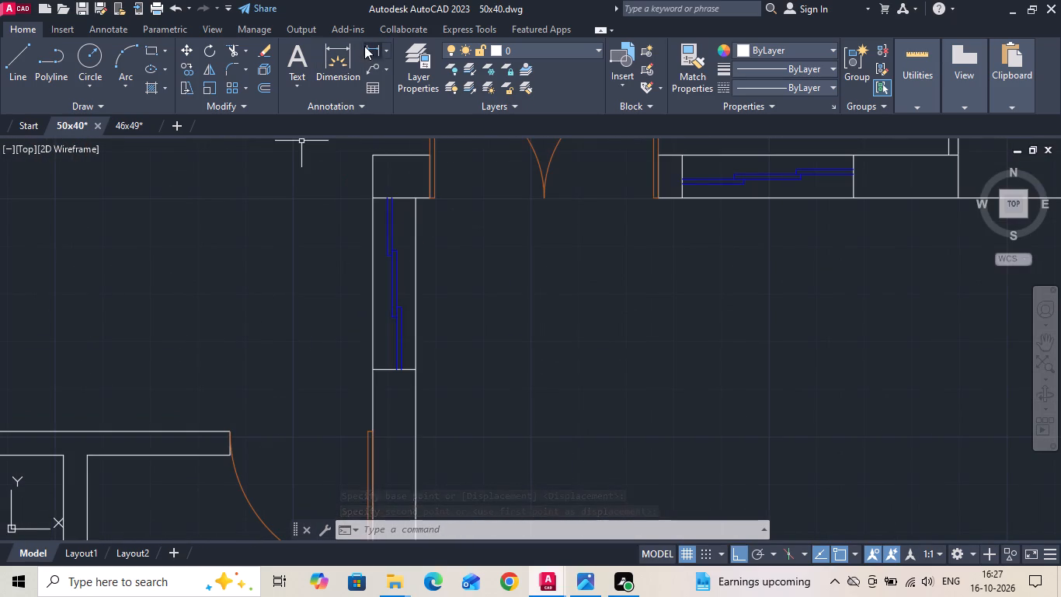
pyautogui.click(370, 47)
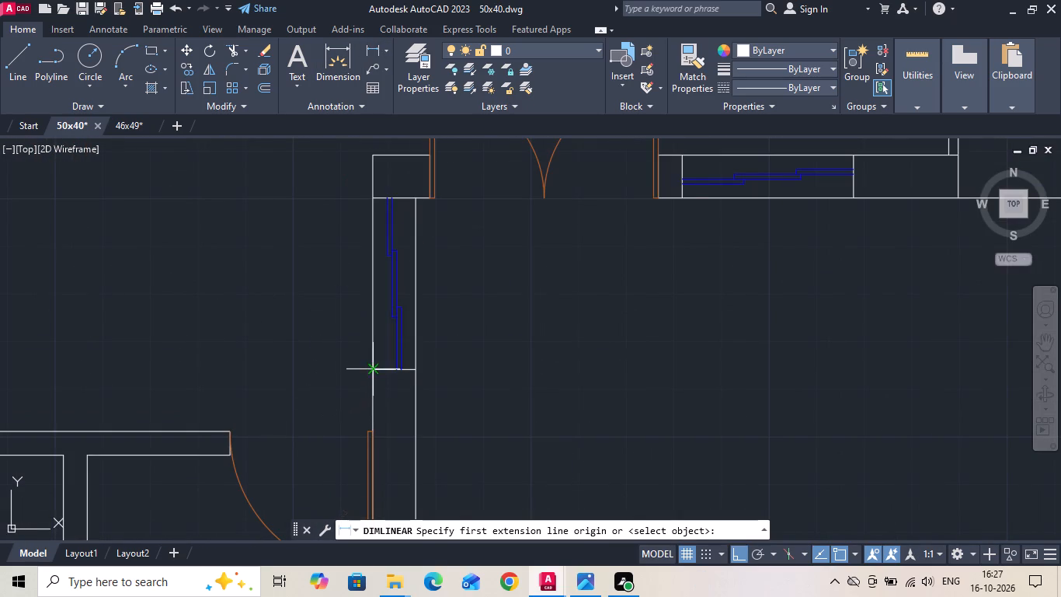
pyautogui.moveTo(377, 371); pyautogui.dragTo(377, 381)
pyautogui.click(377, 428)
pyautogui.scroll(-2, 375, 382)
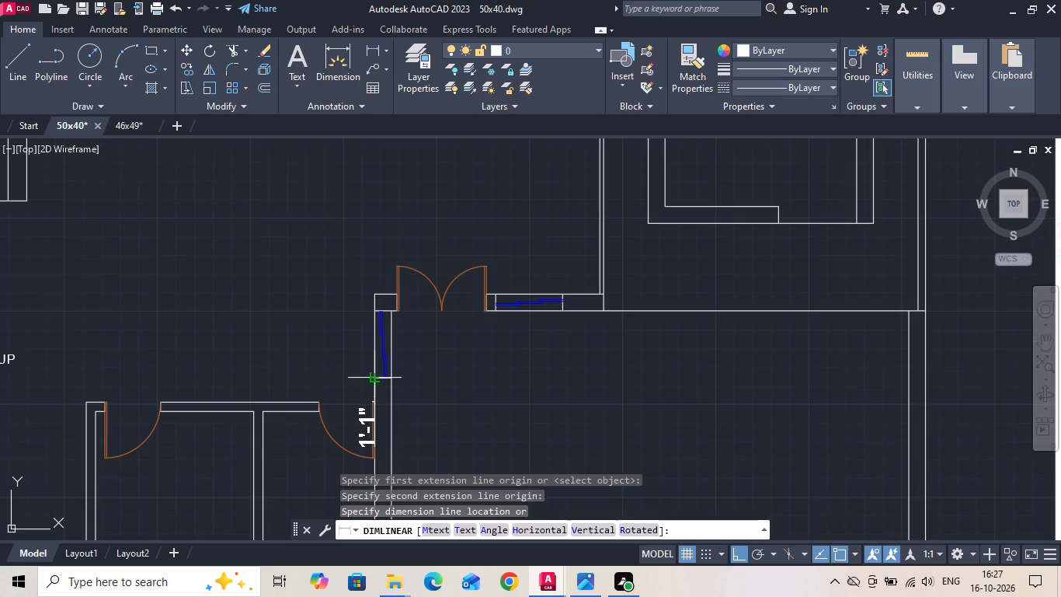
pyautogui.press('Escape')
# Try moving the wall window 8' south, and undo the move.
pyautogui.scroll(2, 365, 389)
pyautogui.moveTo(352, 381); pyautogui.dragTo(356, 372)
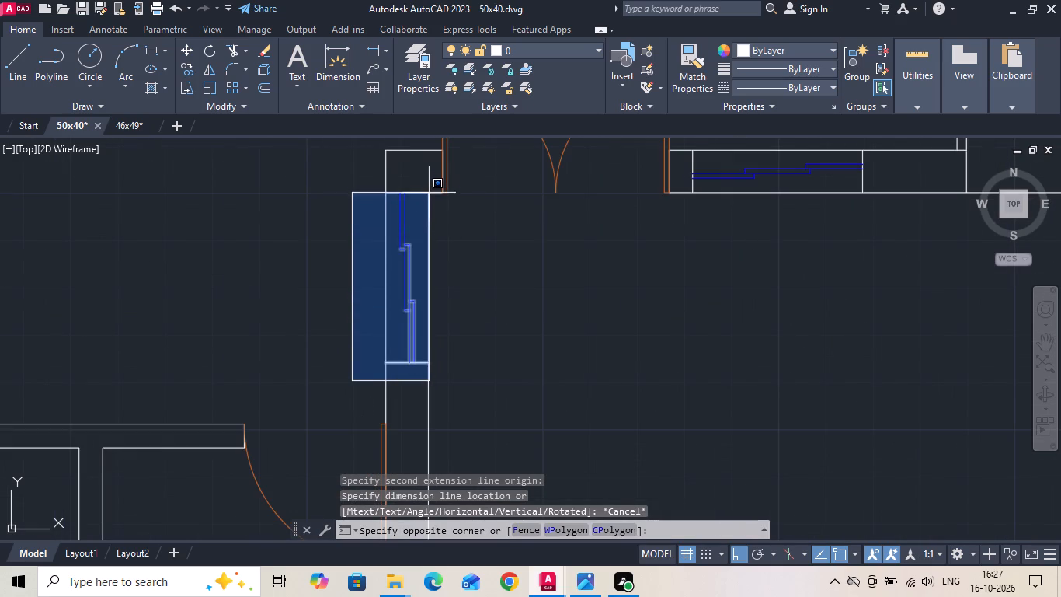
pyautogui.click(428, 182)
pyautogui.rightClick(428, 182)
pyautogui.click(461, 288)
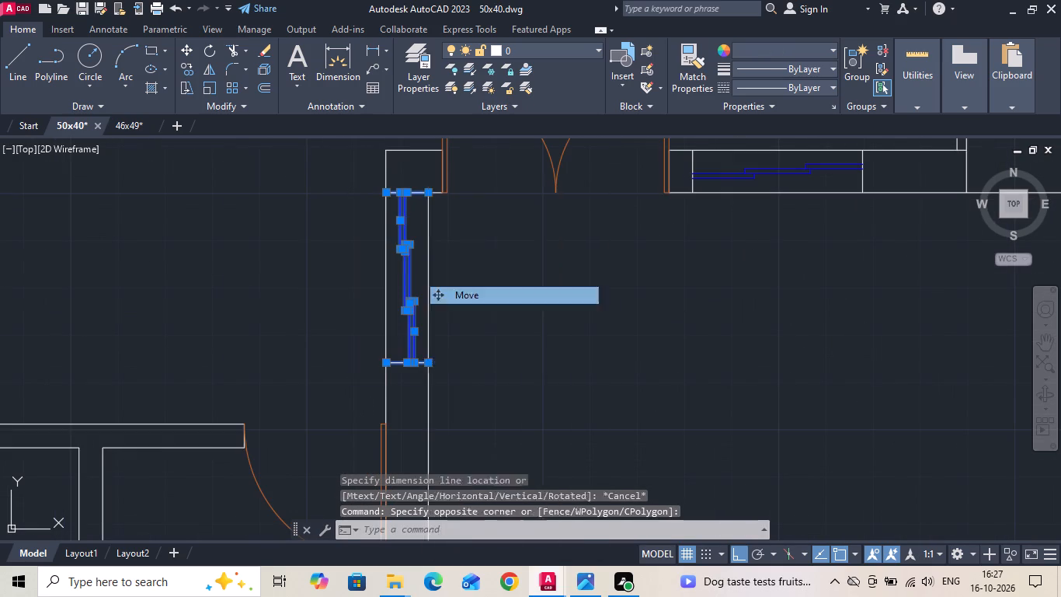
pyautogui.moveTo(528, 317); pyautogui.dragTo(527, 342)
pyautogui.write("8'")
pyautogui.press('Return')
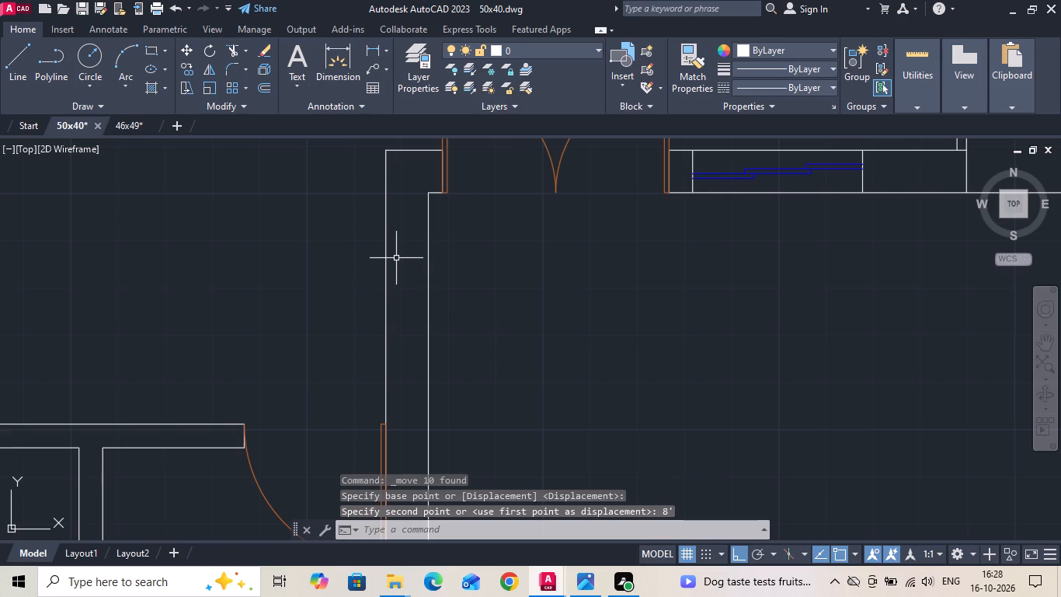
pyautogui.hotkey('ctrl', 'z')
# Move the window in the parking's west wall 8" south.
pyautogui.moveTo(367, 180); pyautogui.dragTo(376, 218)
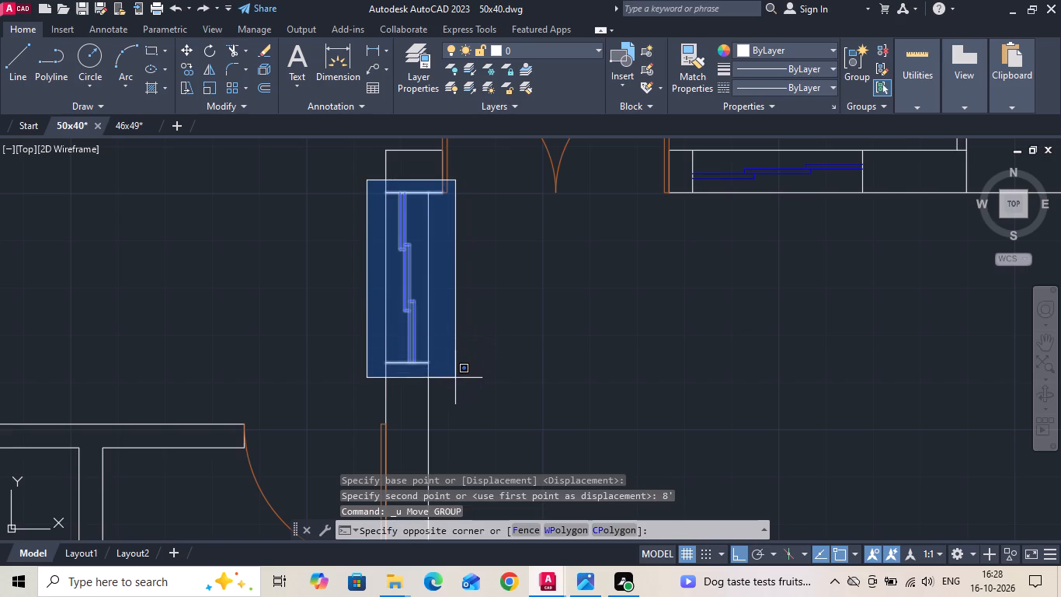
pyautogui.click(442, 388)
pyautogui.rightClick(444, 356)
pyautogui.click(468, 306)
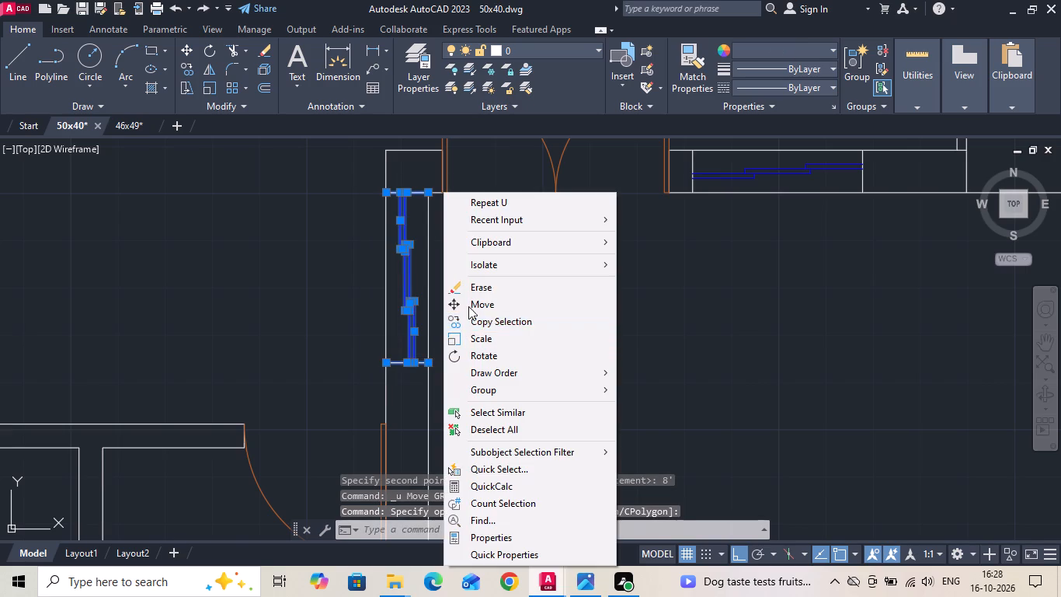
pyautogui.moveTo(490, 319); pyautogui.dragTo(489, 345)
pyautogui.press('8')
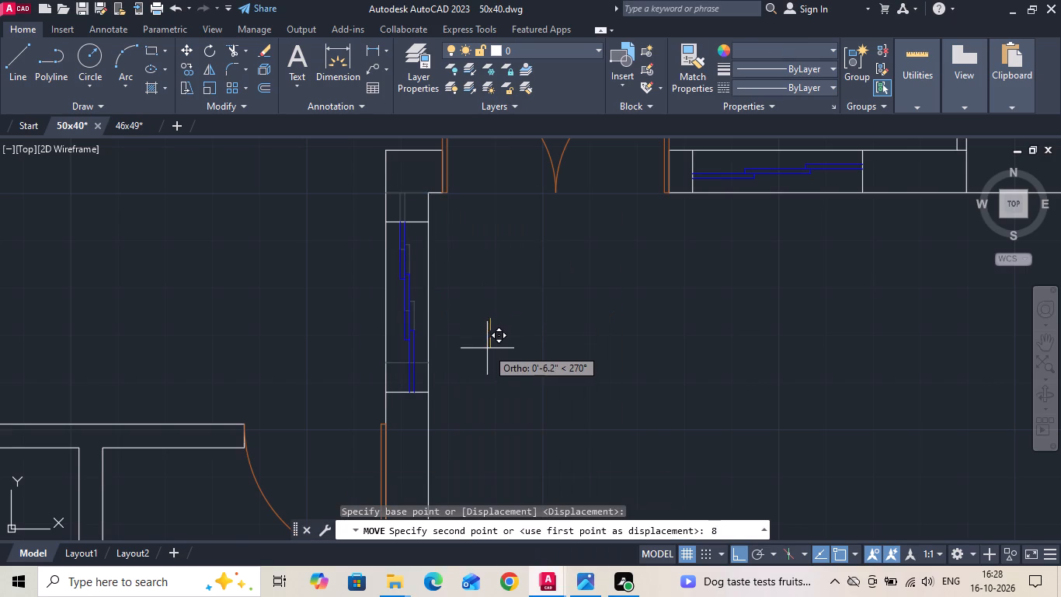
pyautogui.press('Return')
# Draw a horizontal guide line from the midpoint of the pooja room's west wall east across the parking wall.
pyautogui.scroll(-4, 341, 312)
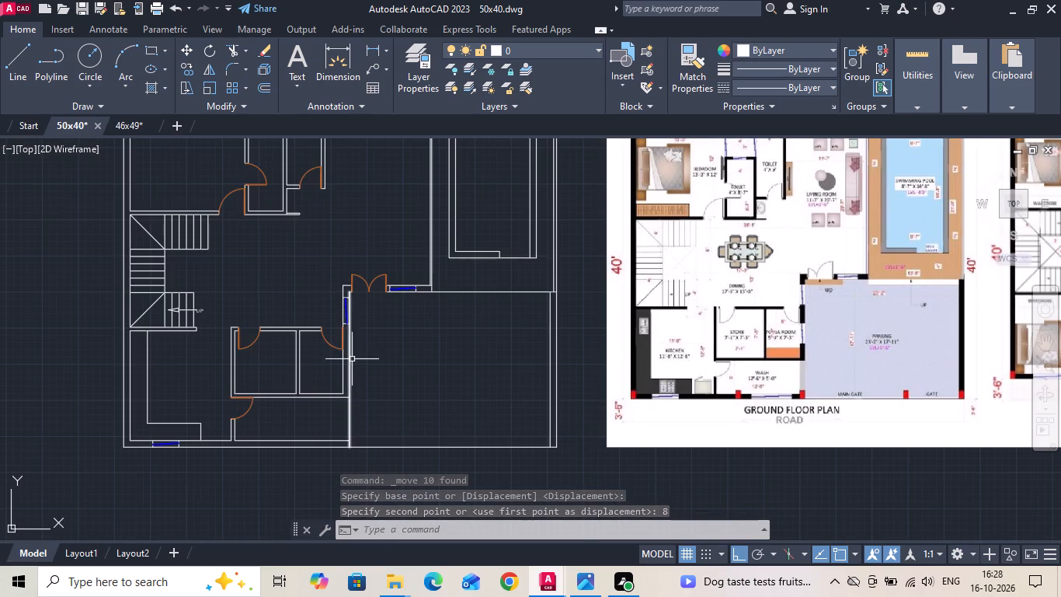
pyautogui.scroll(2, 352, 362)
pyautogui.write('l')
pyautogui.press('space')
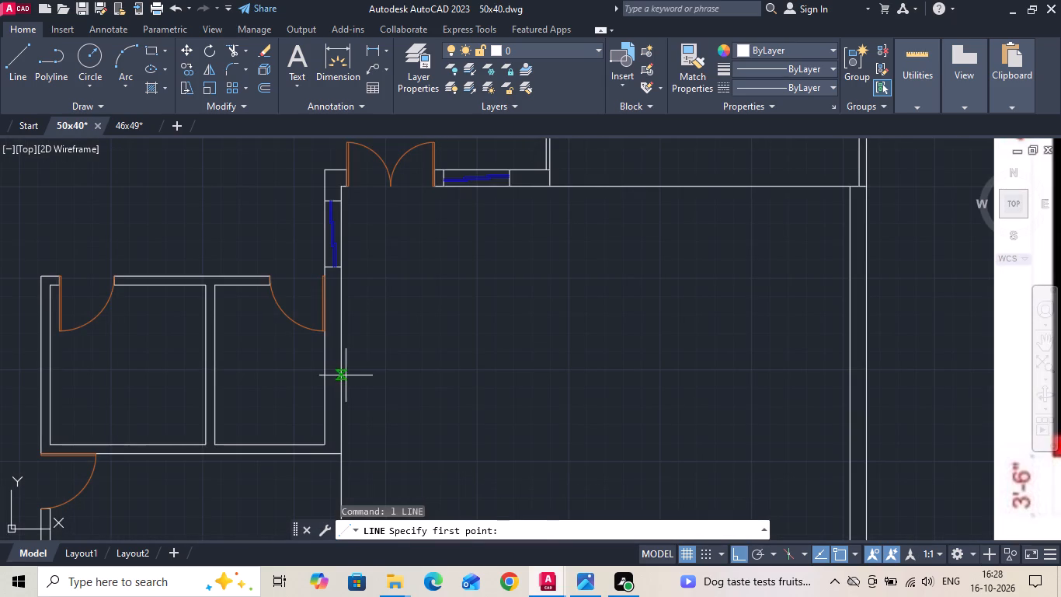
pyautogui.click(215, 369)
pyautogui.click(436, 365)
pyautogui.press('Escape')
# Copy the window in the parking's west wall south along the wall so the copy's north end meets the guide line.
pyautogui.moveTo(308, 190); pyautogui.dragTo(325, 222)
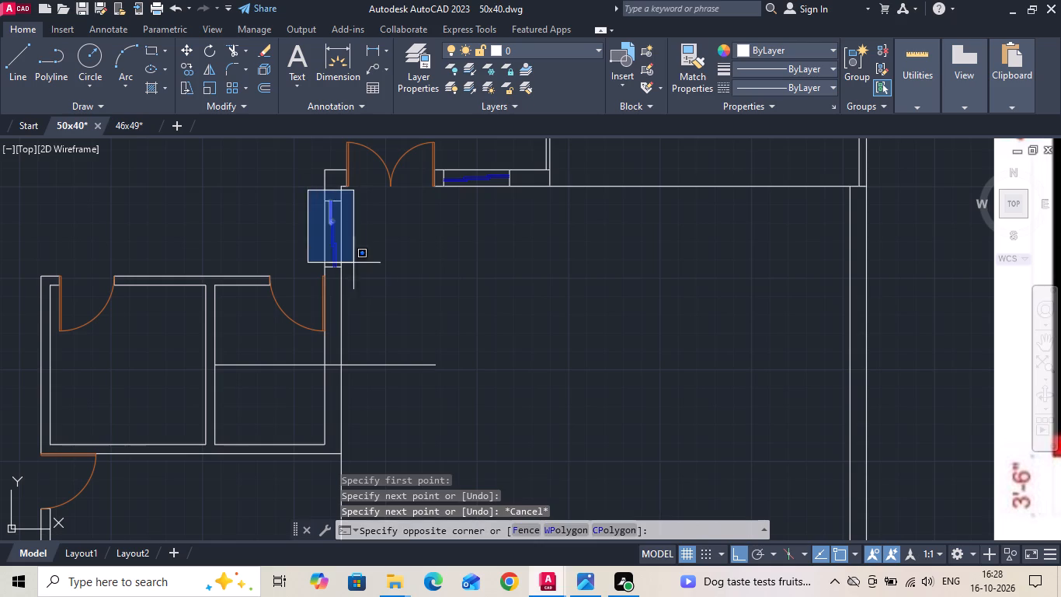
pyautogui.click(377, 282)
pyautogui.rightClick(378, 282)
pyautogui.click(419, 320)
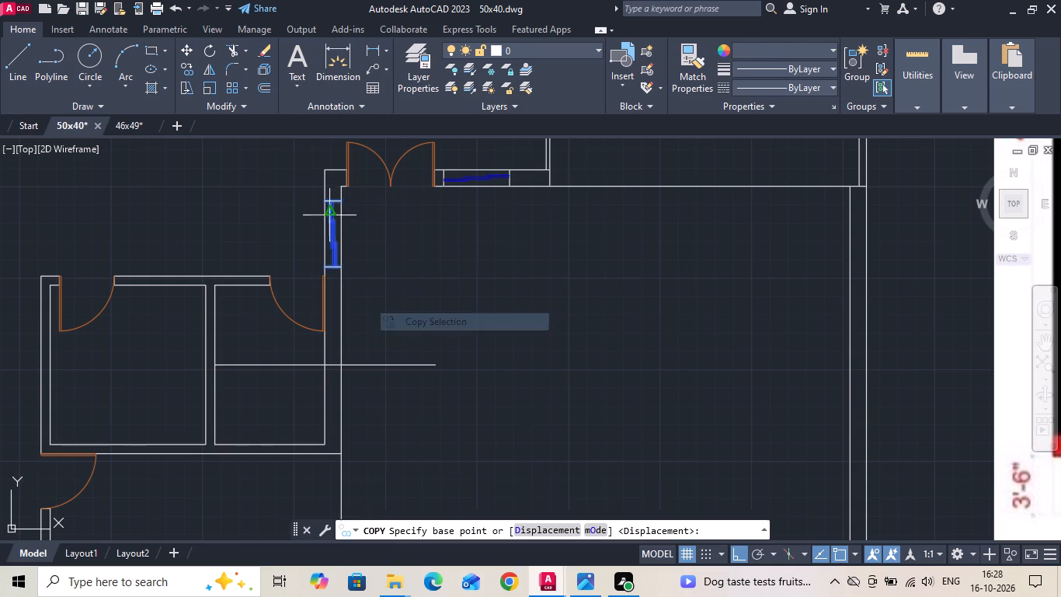
pyautogui.scroll(2, 329, 213)
pyautogui.click(355, 183)
pyautogui.scroll(-2, 355, 183)
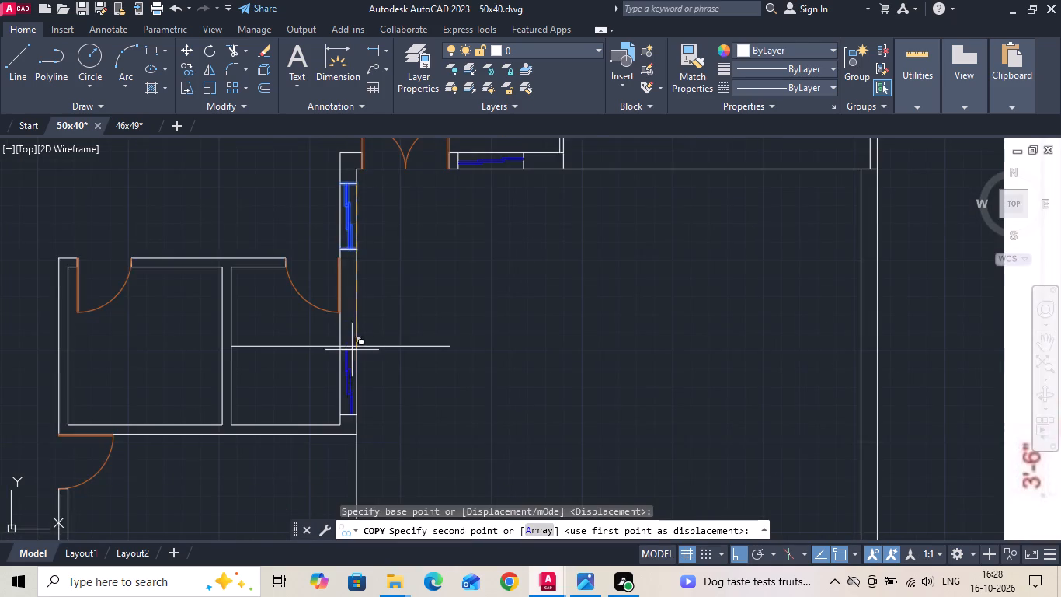
pyautogui.scroll(2, 350, 354)
pyautogui.click(364, 331)
pyautogui.press('Escape')
# Move the copied pooja room window 12" north along the wall.
pyautogui.click(285, 302)
pyautogui.scroll(-2, 284, 301)
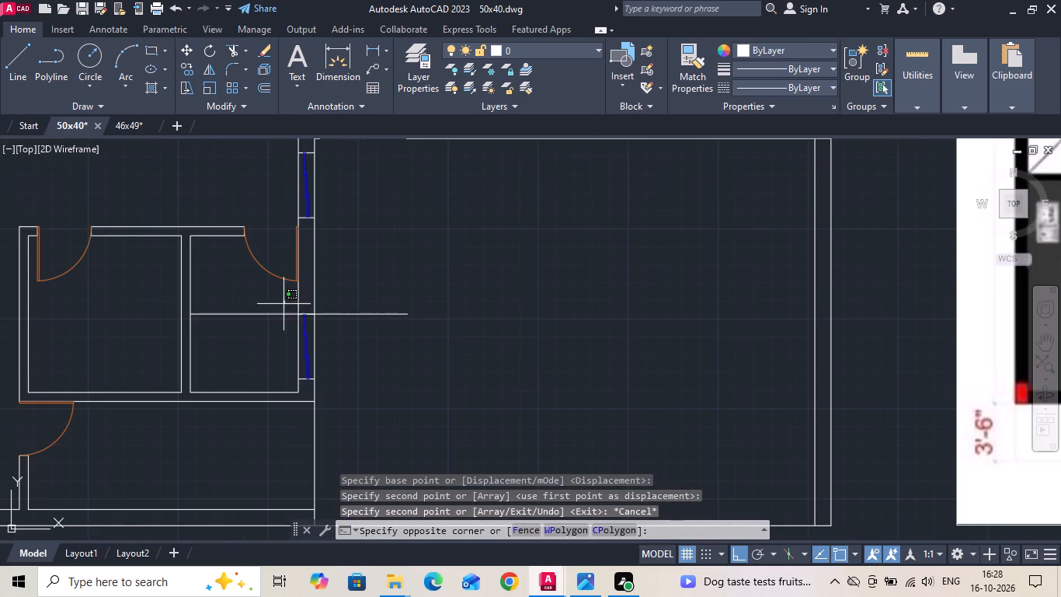
pyautogui.click(332, 393)
pyautogui.rightClick(332, 394)
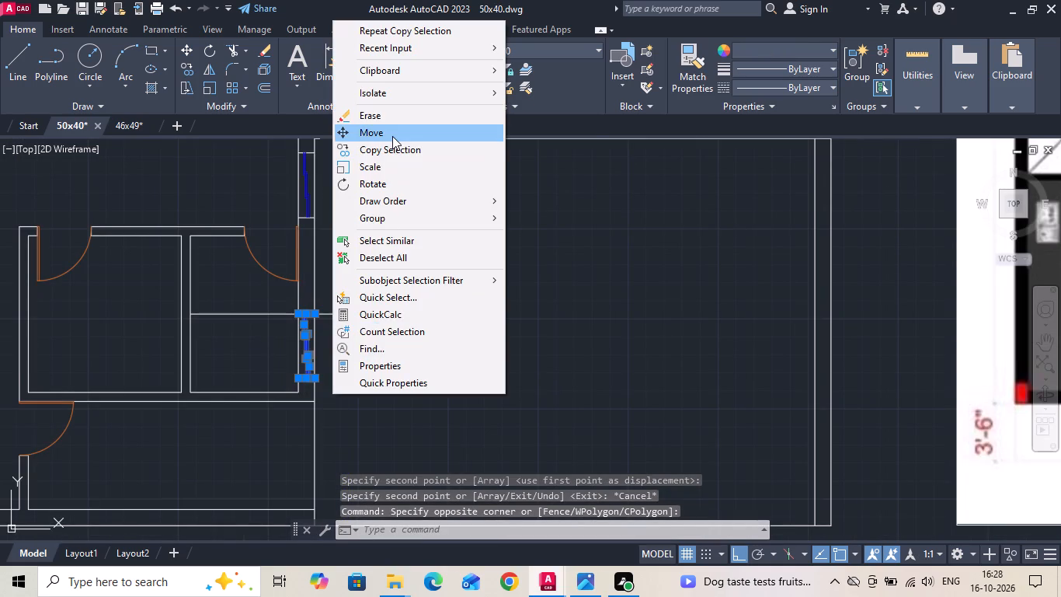
pyautogui.click(392, 136)
pyautogui.moveTo(407, 394); pyautogui.dragTo(408, 384)
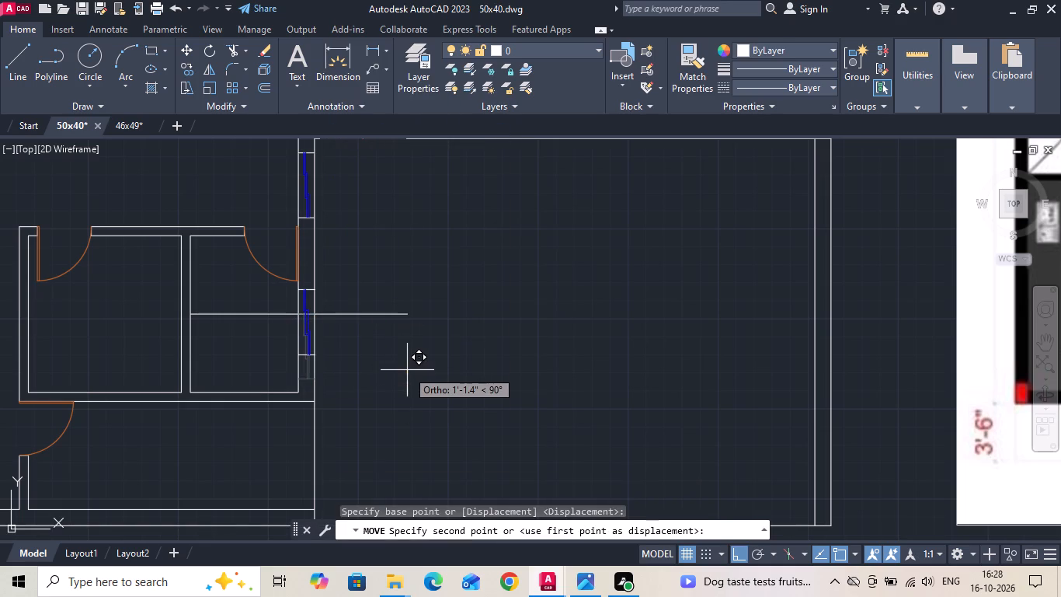
pyautogui.write('12')
pyautogui.press('space')
# Erase the horizontal guide line crossing the pooja room and the parking wall.
pyautogui.moveTo(403, 363); pyautogui.dragTo(401, 361)
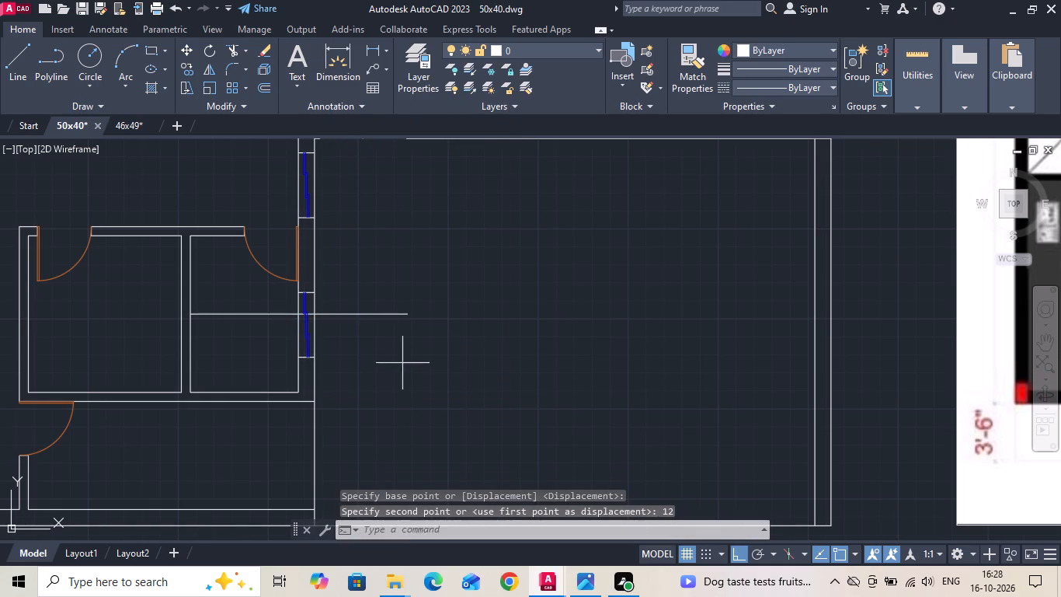
pyautogui.moveTo(401, 361); pyautogui.dragTo(367, 292)
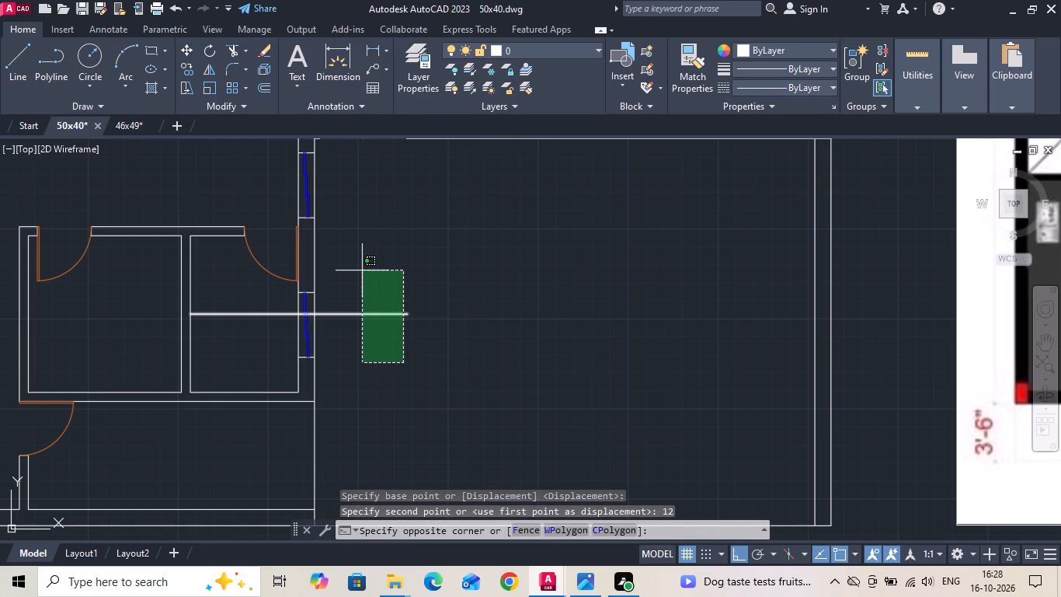
pyautogui.click(362, 271)
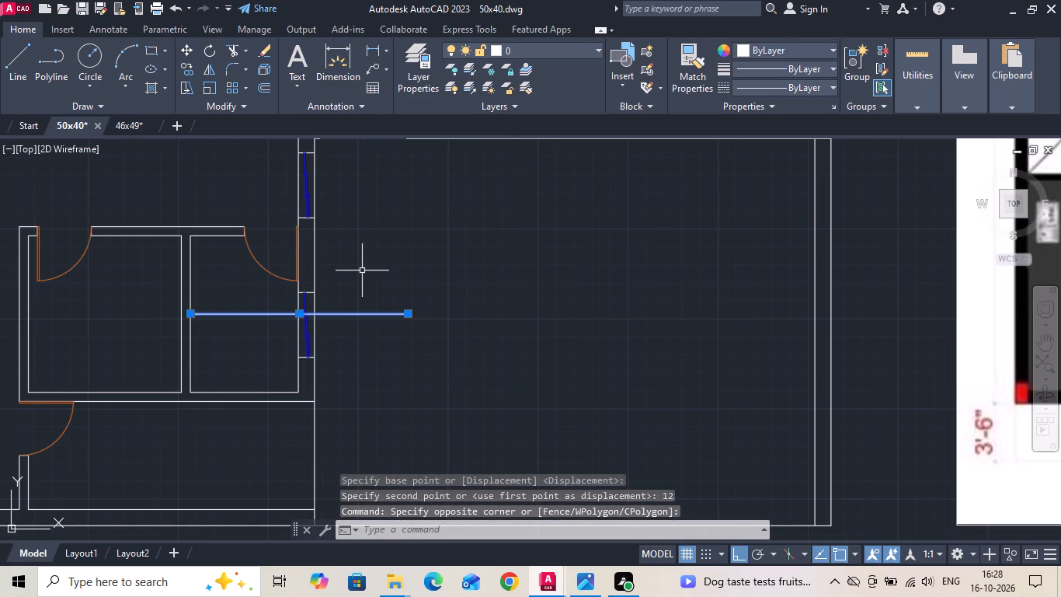
pyautogui.press('Delete')
# Move the pooja room window another 6" north along the wall.
pyautogui.moveTo(288, 372); pyautogui.dragTo(294, 361)
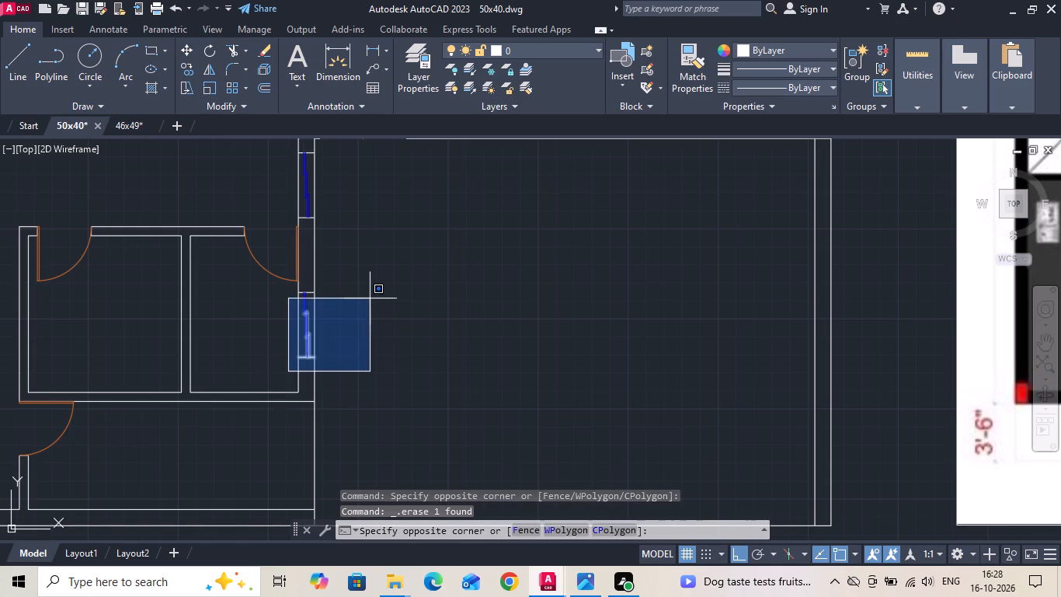
pyautogui.click(371, 285)
pyautogui.rightClick(371, 285)
pyautogui.click(396, 311)
pyautogui.moveTo(457, 347); pyautogui.dragTo(457, 341)
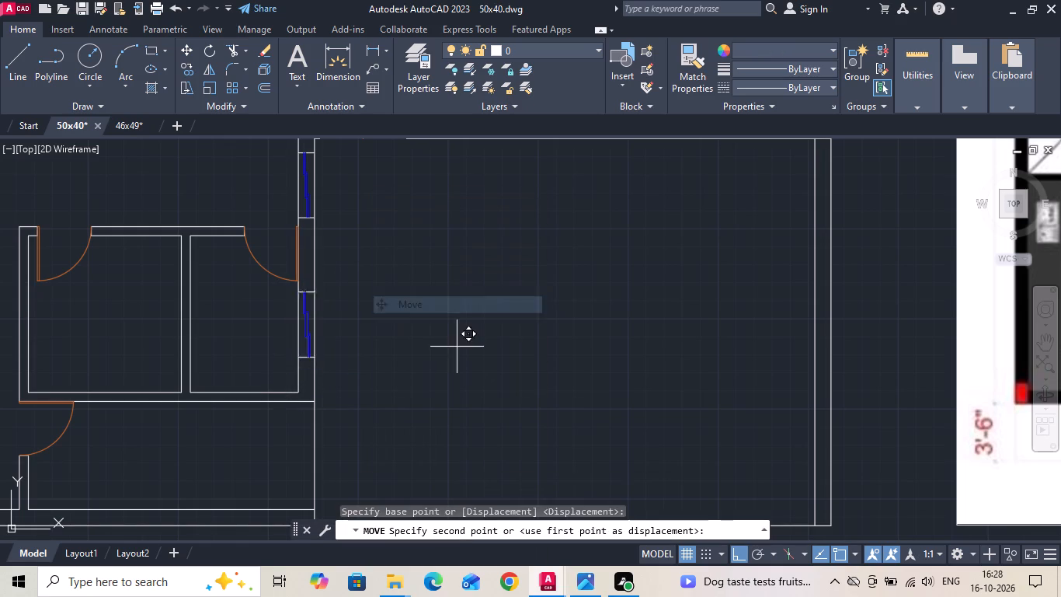
pyautogui.moveTo(457, 341); pyautogui.dragTo(457, 327)
pyautogui.write('6')
pyautogui.press('space')
# Save the drawing.
pyautogui.scroll(-1, 325, 354)
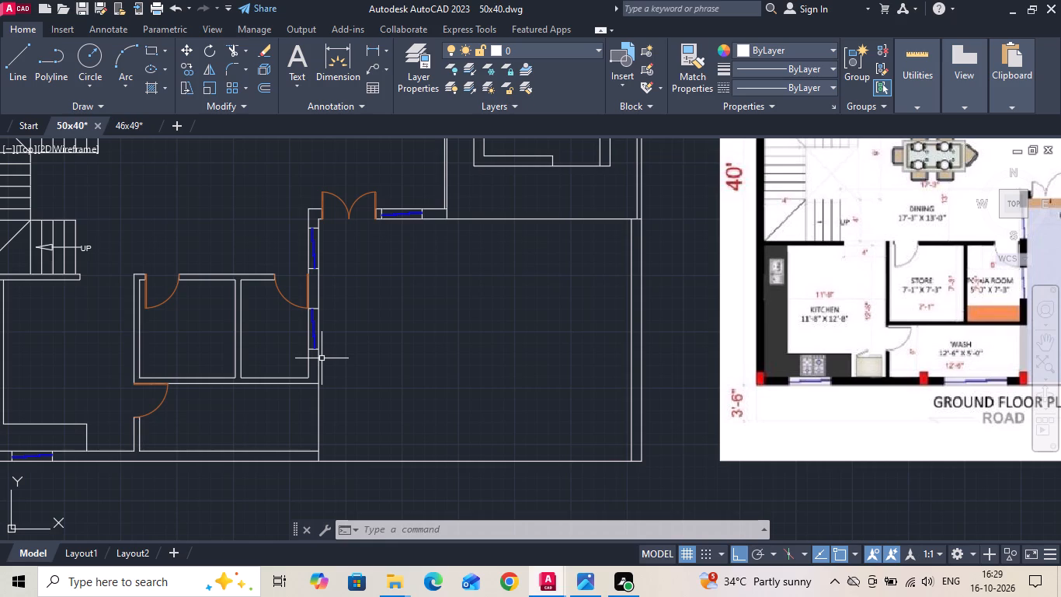
pyautogui.hotkey('ctrl', 's')
pyautogui.hotkey('ctrl', 's')
pyautogui.keyDown('ctrl'); pyautogui.click(322, 358); pyautogui.keyUp('ctrl')
pyautogui.hotkey('ctrl', 's')
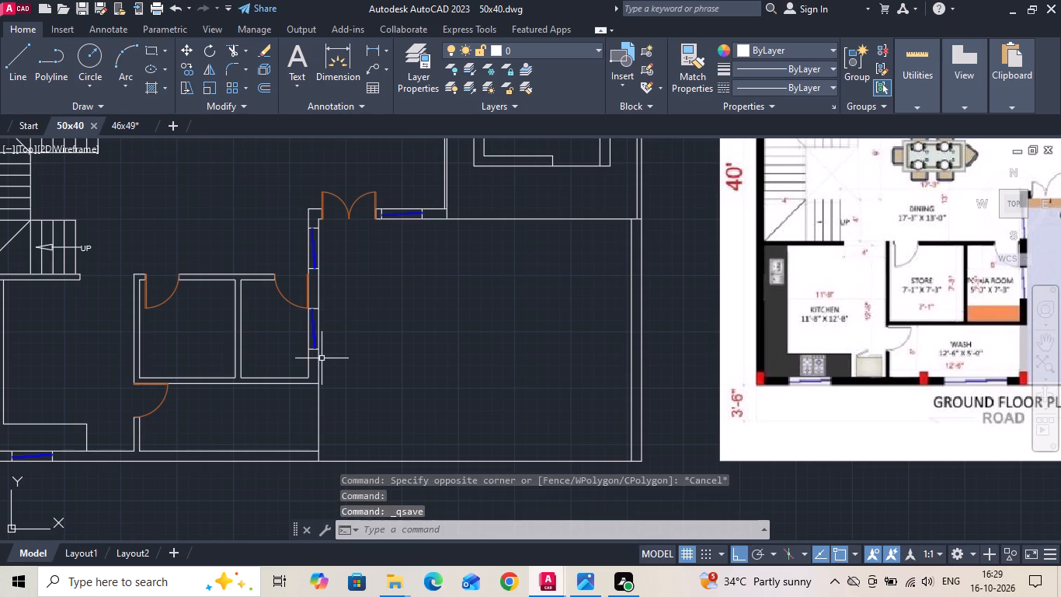
pyautogui.hotkey('ctrl', 's')
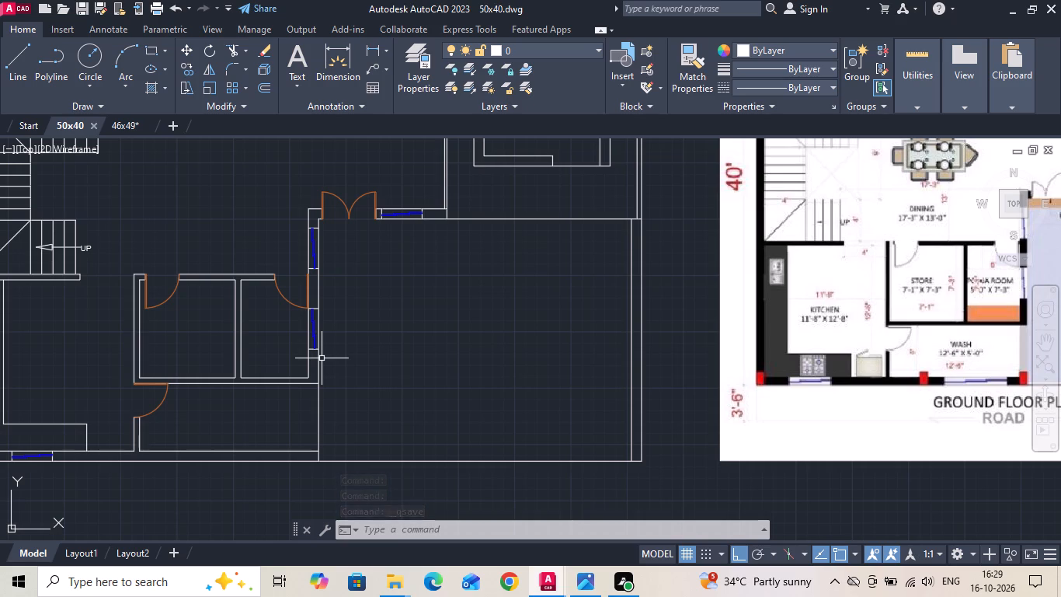
pyautogui.press('Escape')
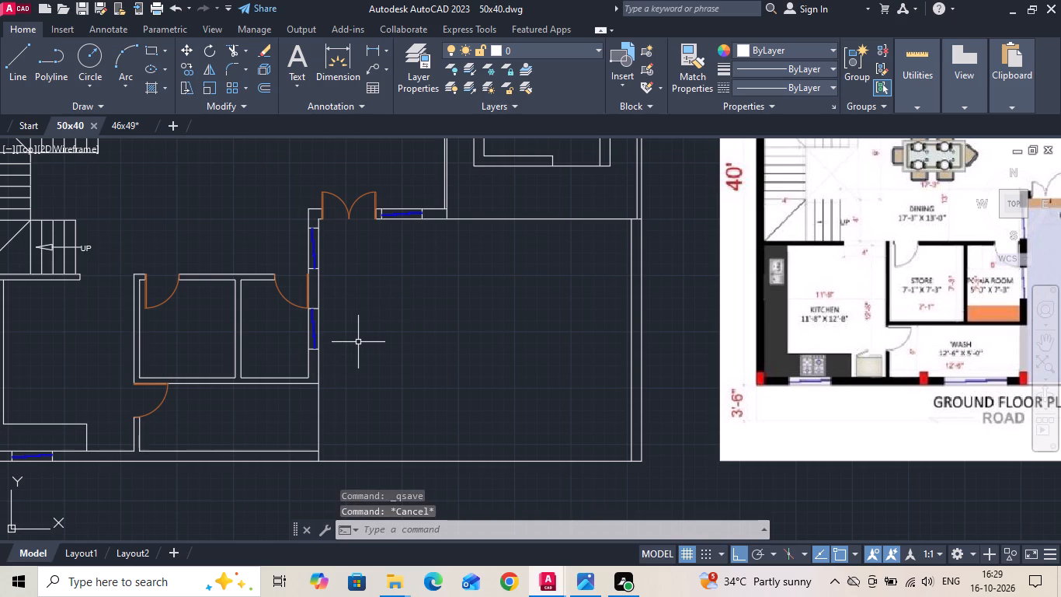
# Measure the width of the wash area's south wall window in the reference image.
pyautogui.scroll(-1, 315, 424)
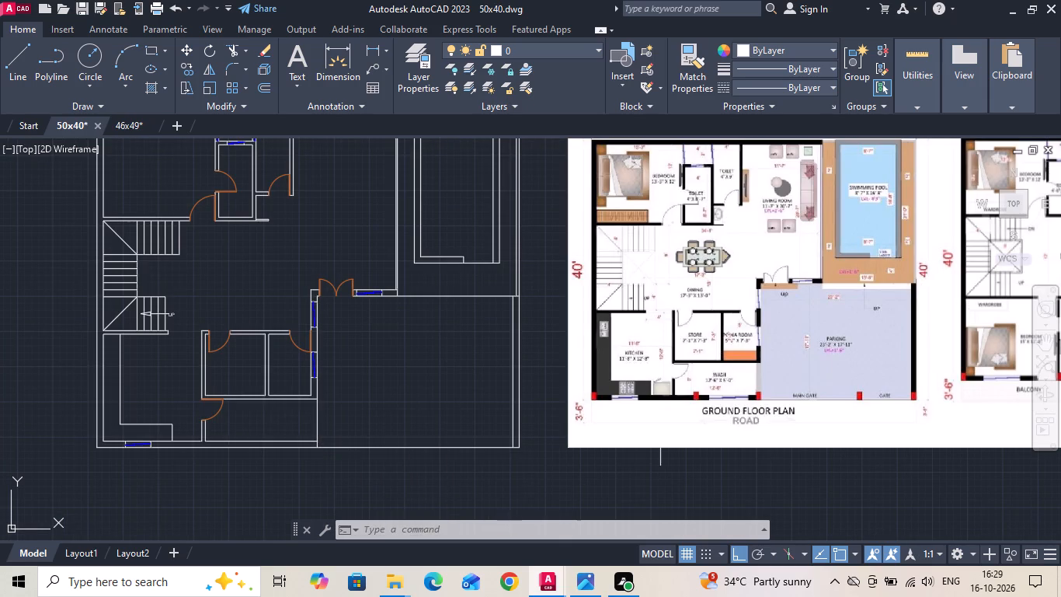
pyautogui.scroll(3, 701, 400)
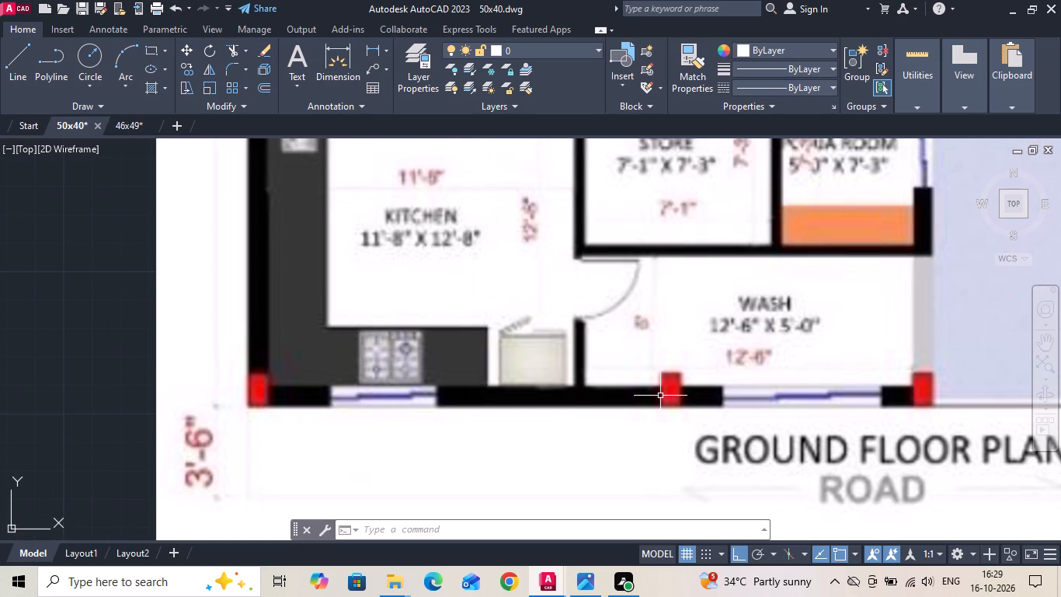
pyautogui.scroll(-1, 660, 396)
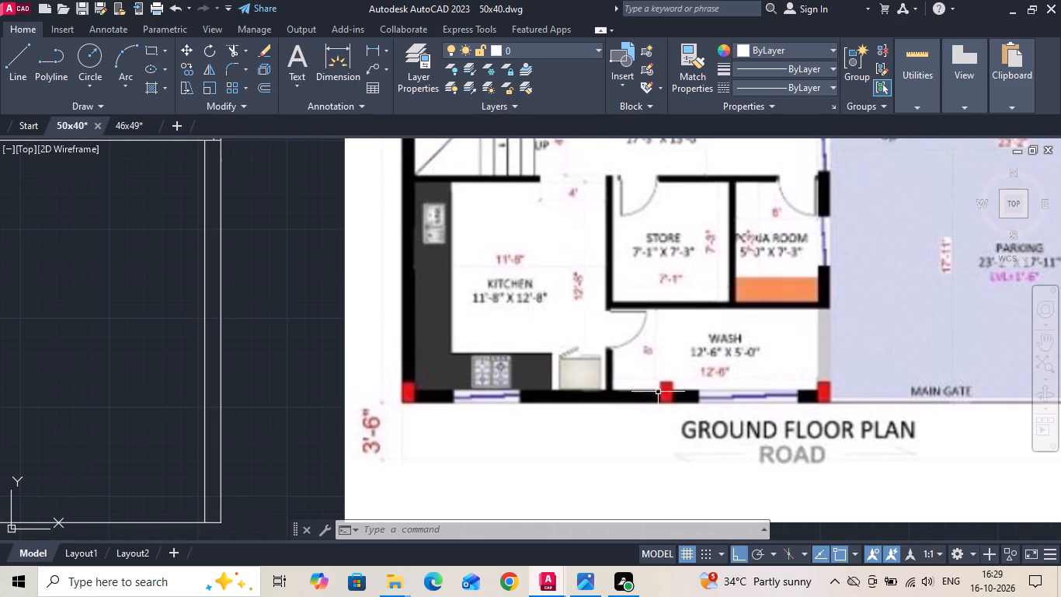
pyautogui.click(369, 51)
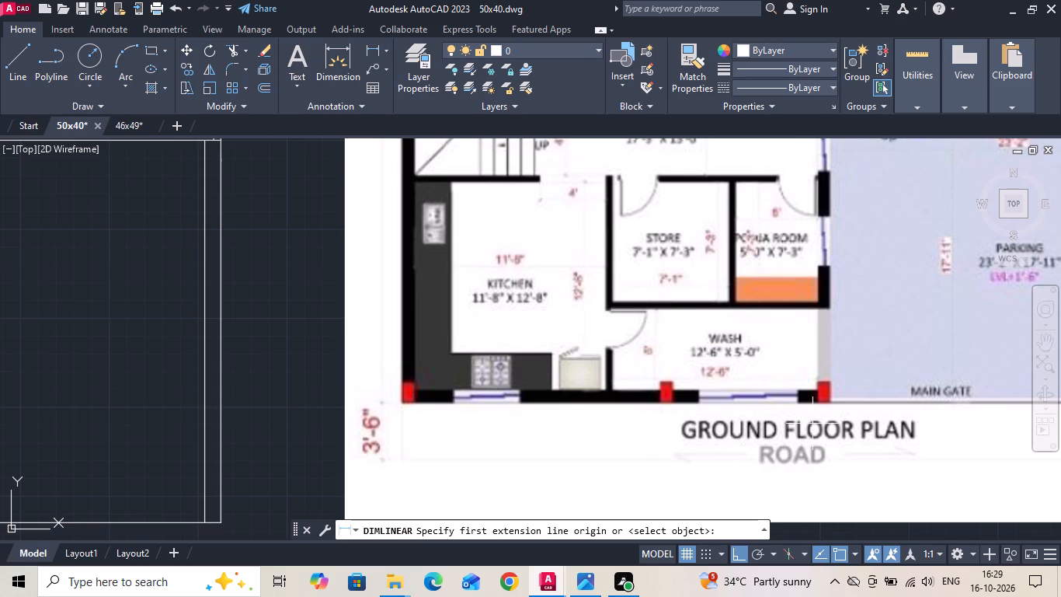
pyautogui.moveTo(803, 418); pyautogui.dragTo(602, 387, button='middle')
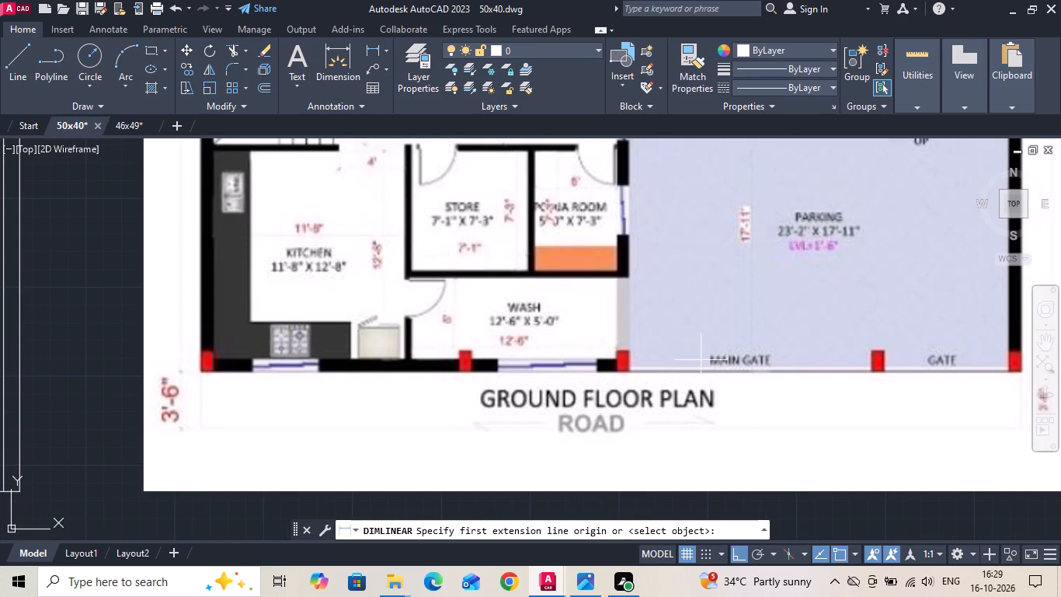
pyautogui.click(496, 369)
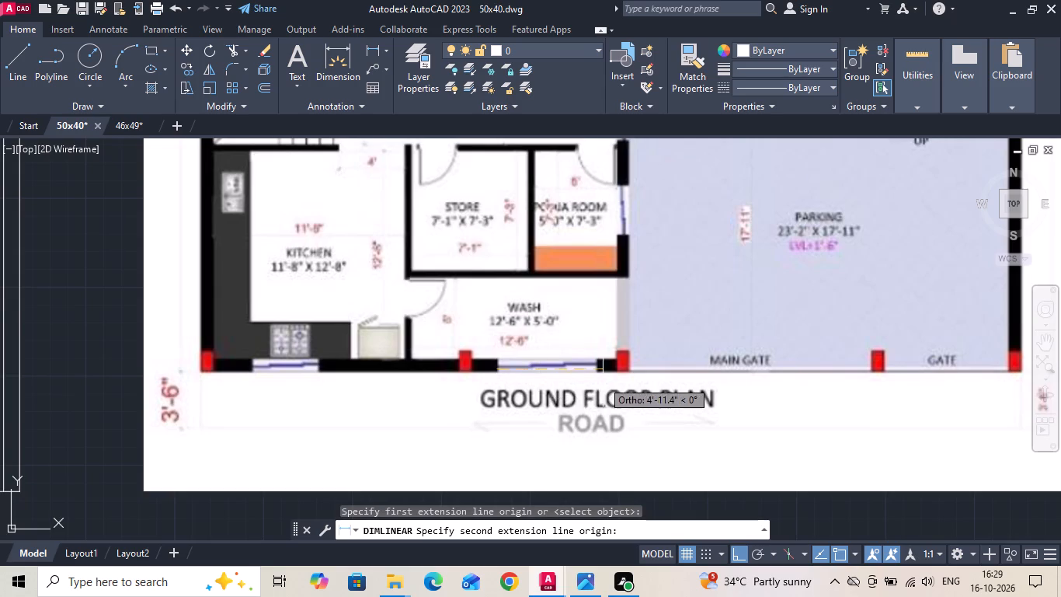
pyautogui.scroll(3, 603, 380)
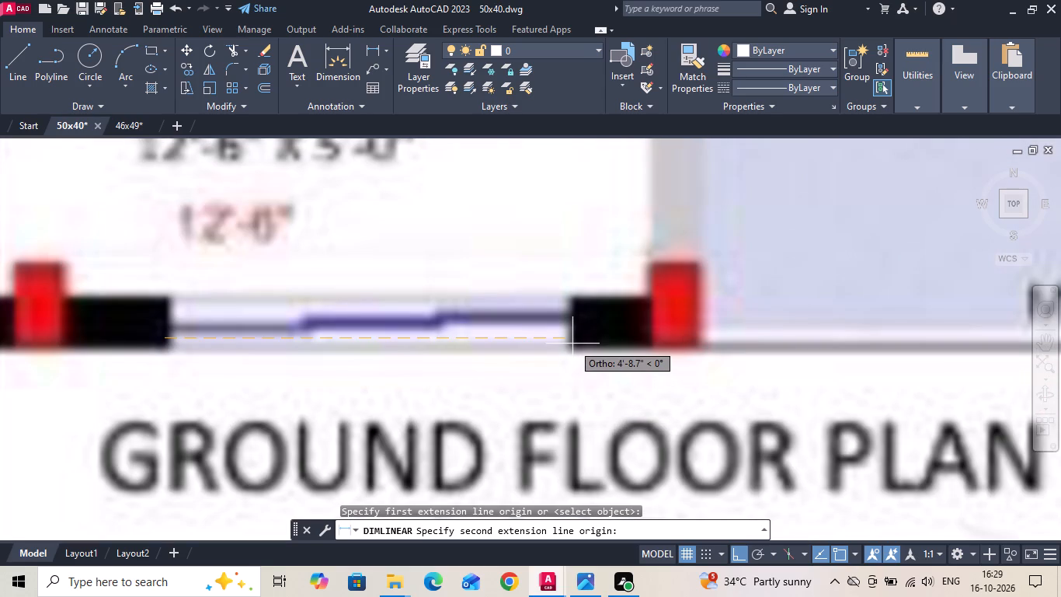
pyautogui.press('Escape')
# Measure the length of the window in the drawing room's west wall on the other ground floor plan.
pyautogui.scroll(-2, 587, 312)
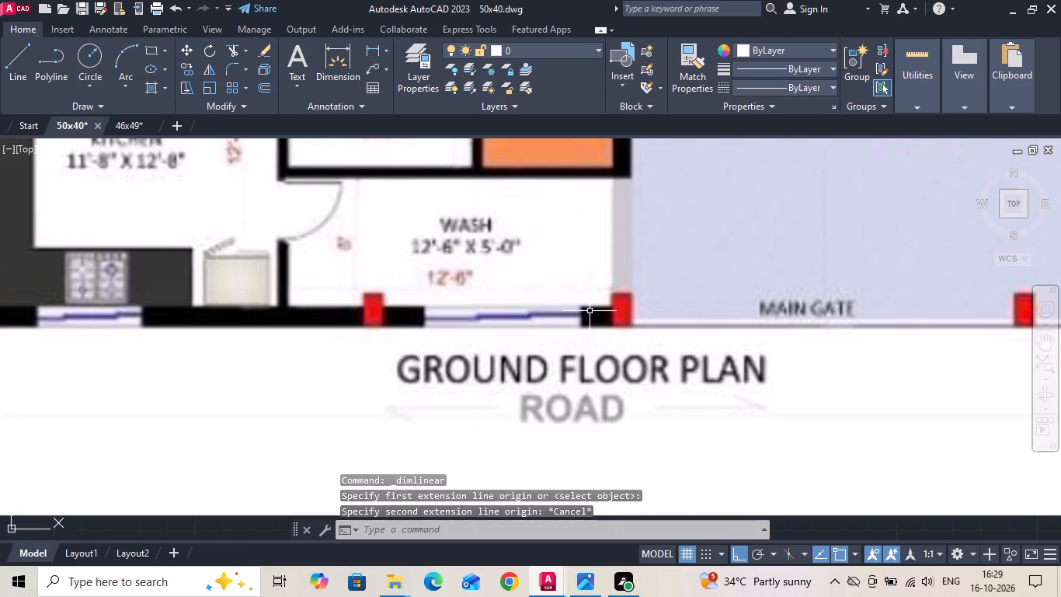
pyautogui.scroll(-3, 586, 316)
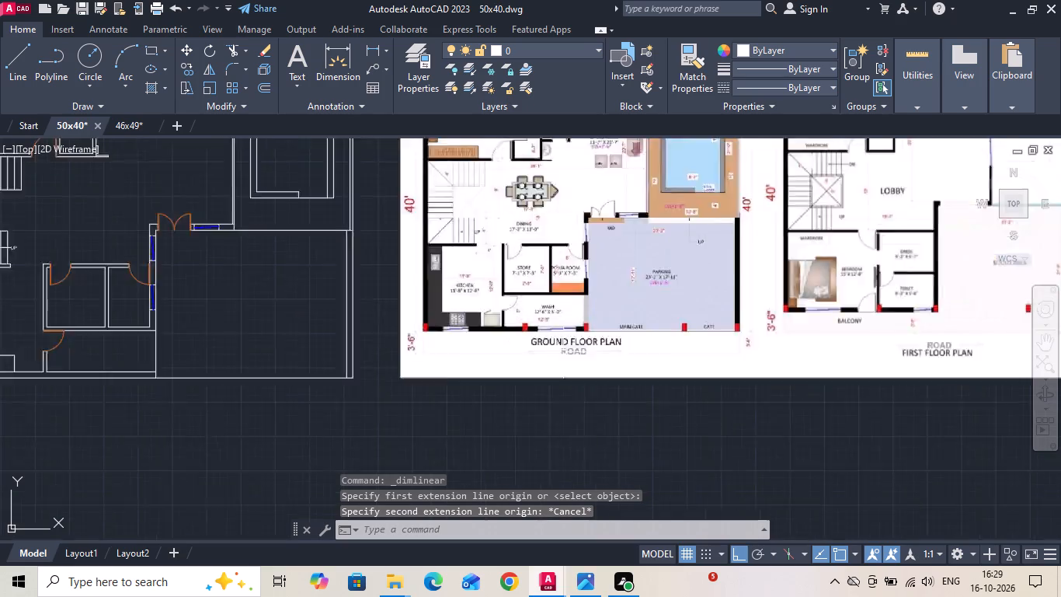
pyautogui.scroll(-2, 563, 352)
pyautogui.scroll(3, 447, 174)
pyautogui.moveTo(350, 194); pyautogui.dragTo(350, 301, button='middle')
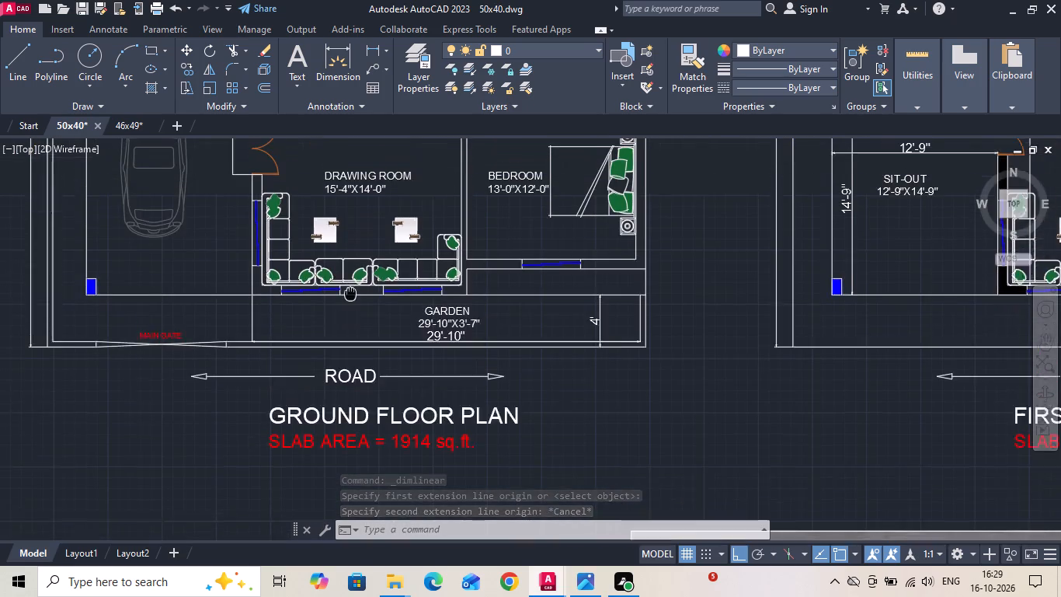
pyautogui.moveTo(350, 301); pyautogui.dragTo(349, 320, button='middle')
pyautogui.scroll(2, 219, 229)
pyautogui.click(374, 53)
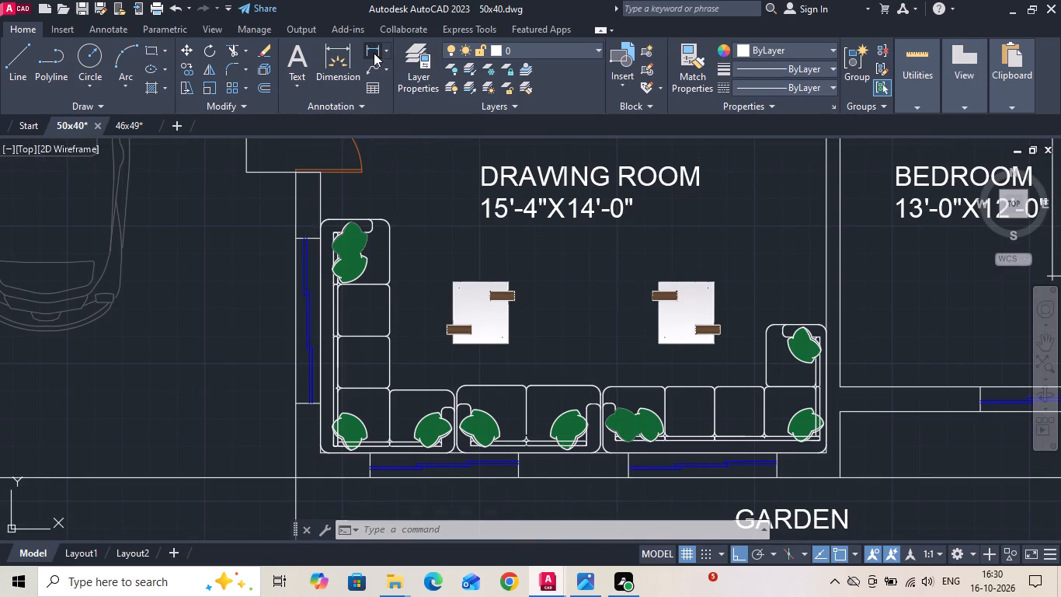
pyautogui.click(293, 236)
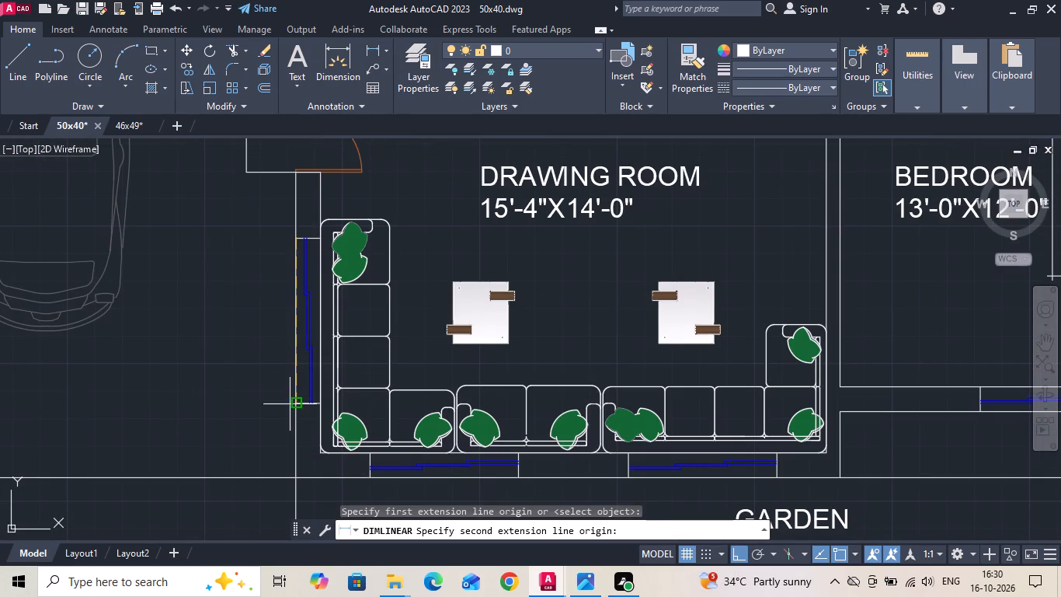
pyautogui.click(290, 404)
pyautogui.press('Escape')
# Copy the drawing room's west wall window to the empty space south of the 50' by 40' plan.
pyautogui.moveTo(279, 218); pyautogui.dragTo(283, 291)
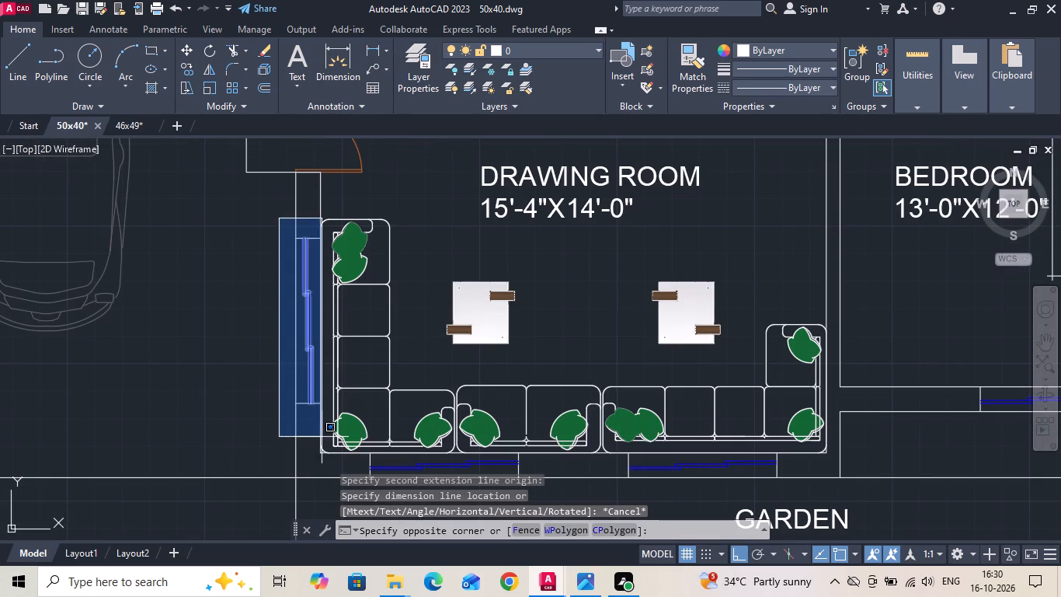
pyautogui.click(325, 429)
pyautogui.rightClick(322, 296)
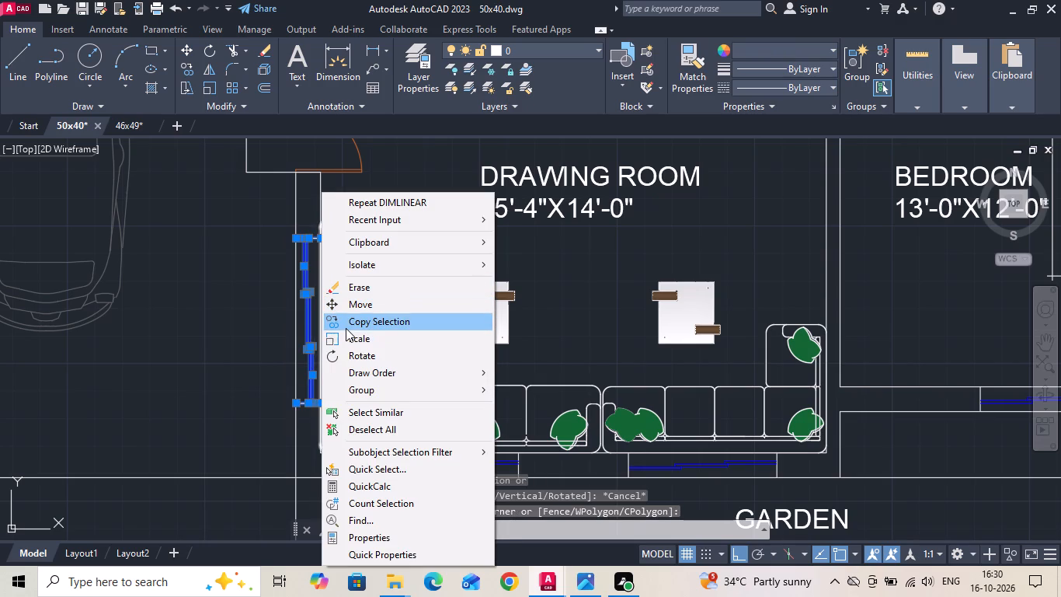
pyautogui.click(346, 328)
pyautogui.scroll(-3, 384, 193)
pyautogui.moveTo(349, 243); pyautogui.dragTo(341, 281)
pyautogui.moveTo(331, 328); pyautogui.dragTo(333, 171, button='middle')
pyautogui.scroll(-2, 333, 157)
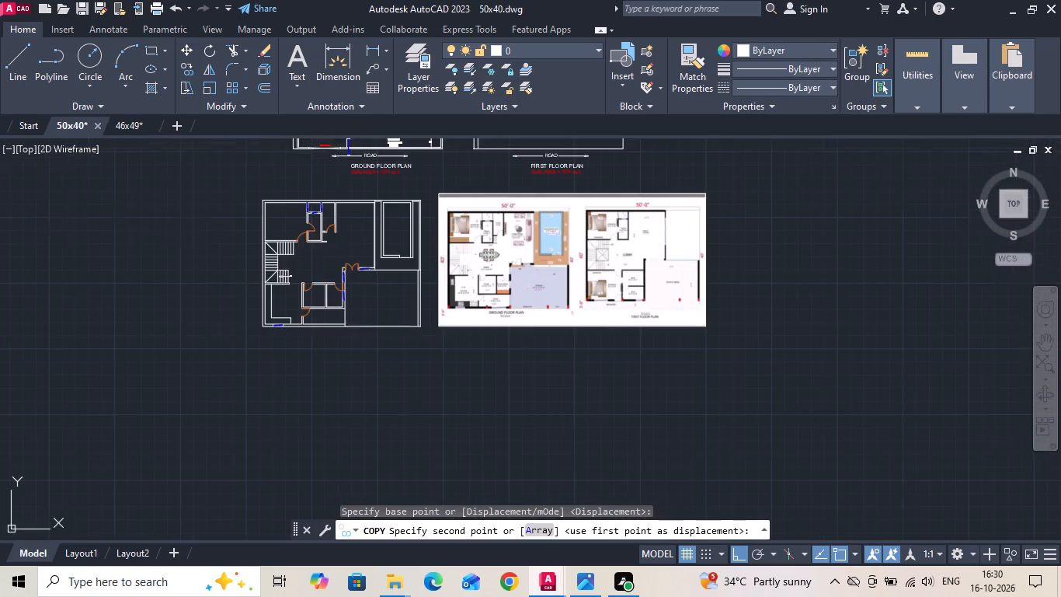
pyautogui.scroll(3, 318, 317)
pyautogui.moveTo(303, 419); pyautogui.dragTo(302, 345, button='middle')
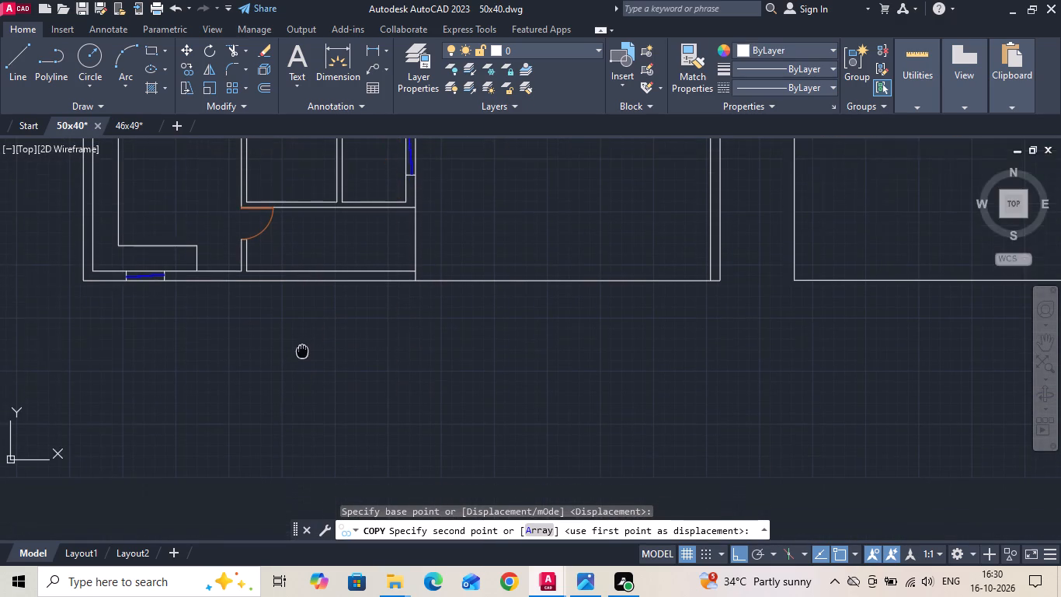
pyautogui.moveTo(302, 345); pyautogui.dragTo(302, 344, button='middle')
pyautogui.click(248, 385)
pyautogui.press('Escape')
# Rotate the copied window 90° counterclockwise so it lies horizontally below the plan.
pyautogui.scroll(-1, 322, 349)
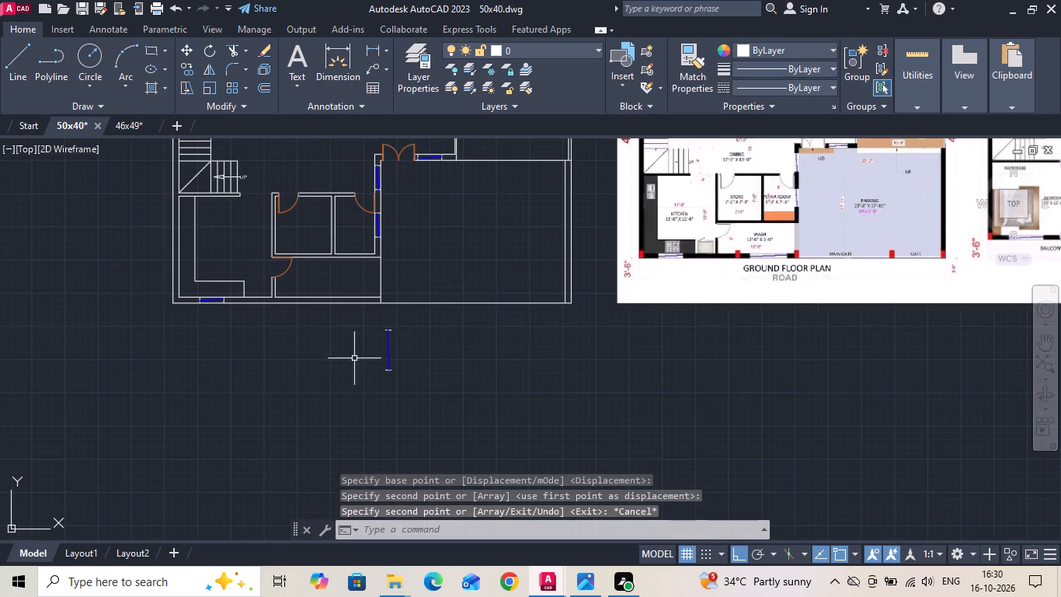
pyautogui.scroll(1, 366, 364)
pyautogui.moveTo(364, 301); pyautogui.dragTo(380, 351)
pyautogui.click(449, 416)
pyautogui.rightClick(450, 414)
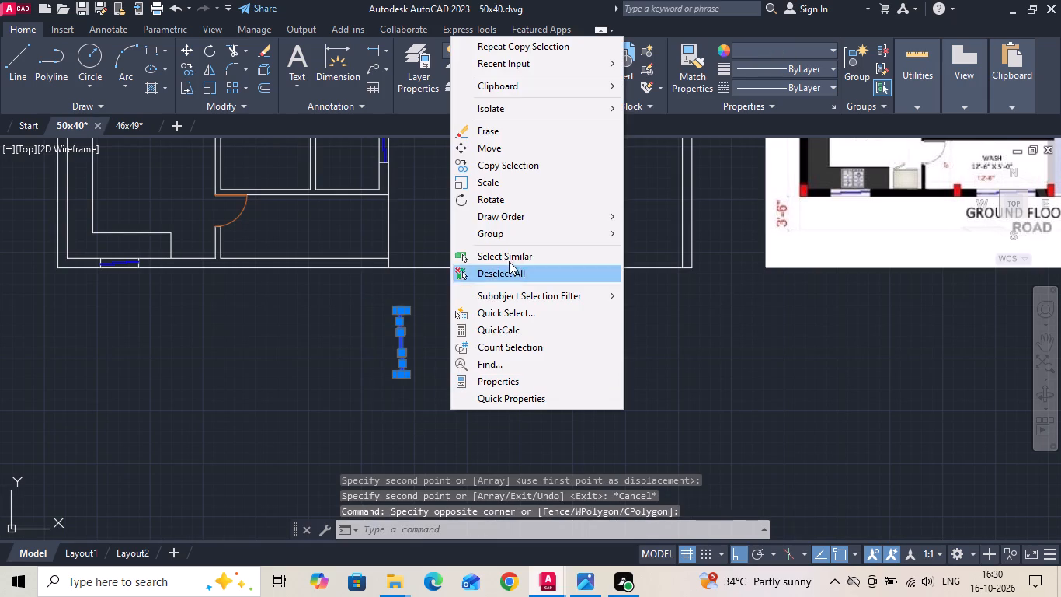
pyautogui.click(519, 197)
pyautogui.click(456, 322)
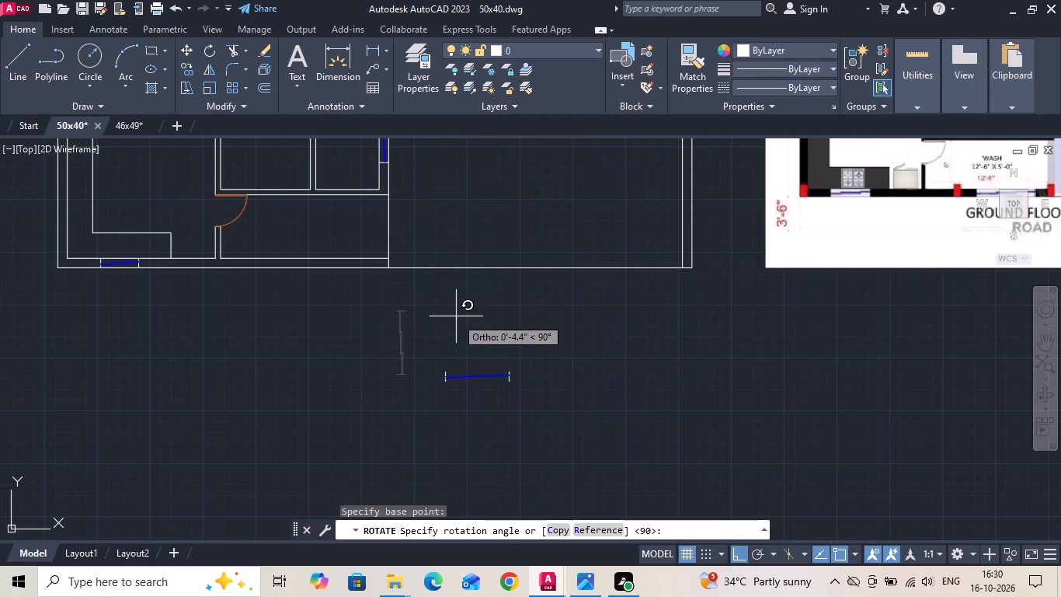
pyautogui.click(458, 306)
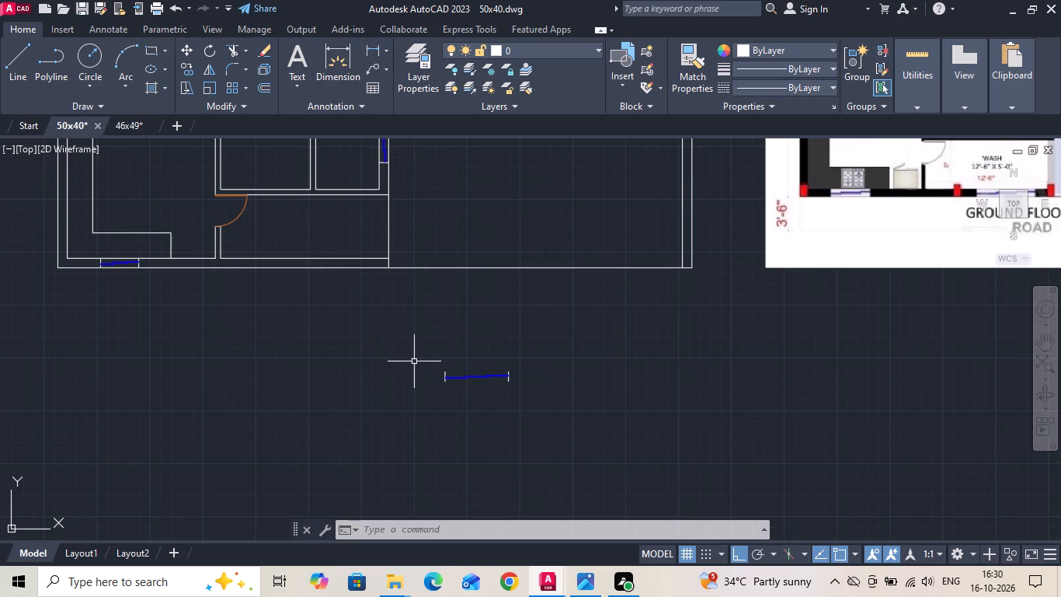
# Move the rotated window from below the plan into the wash area's south wall.
pyautogui.press('Escape')
pyautogui.moveTo(412, 367); pyautogui.dragTo(440, 395)
pyautogui.click(540, 411)
pyautogui.rightClick(540, 400)
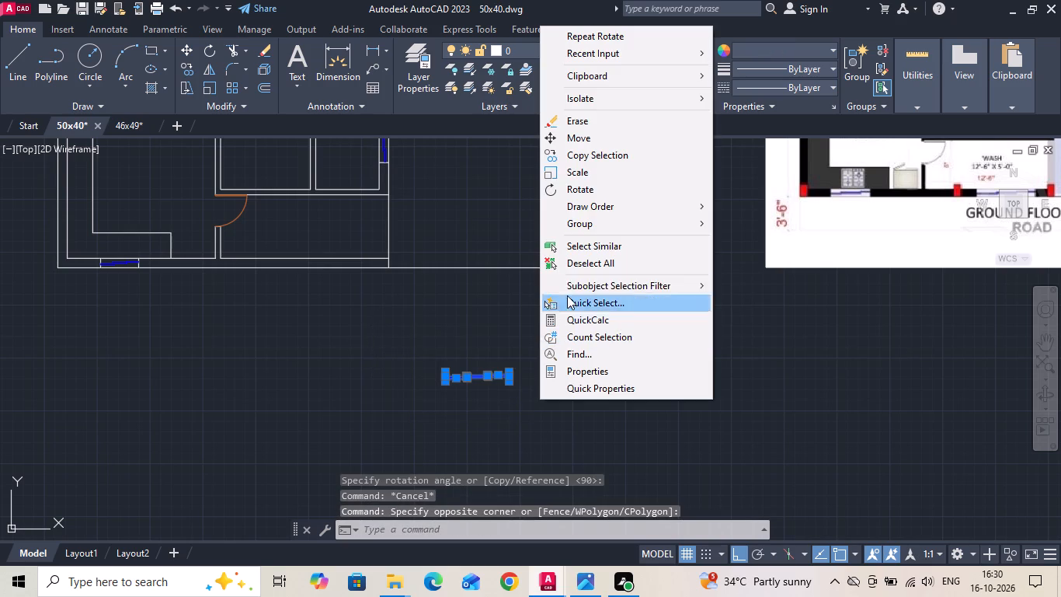
pyautogui.click(598, 137)
pyautogui.scroll(2, 537, 345)
pyautogui.scroll(1, 460, 396)
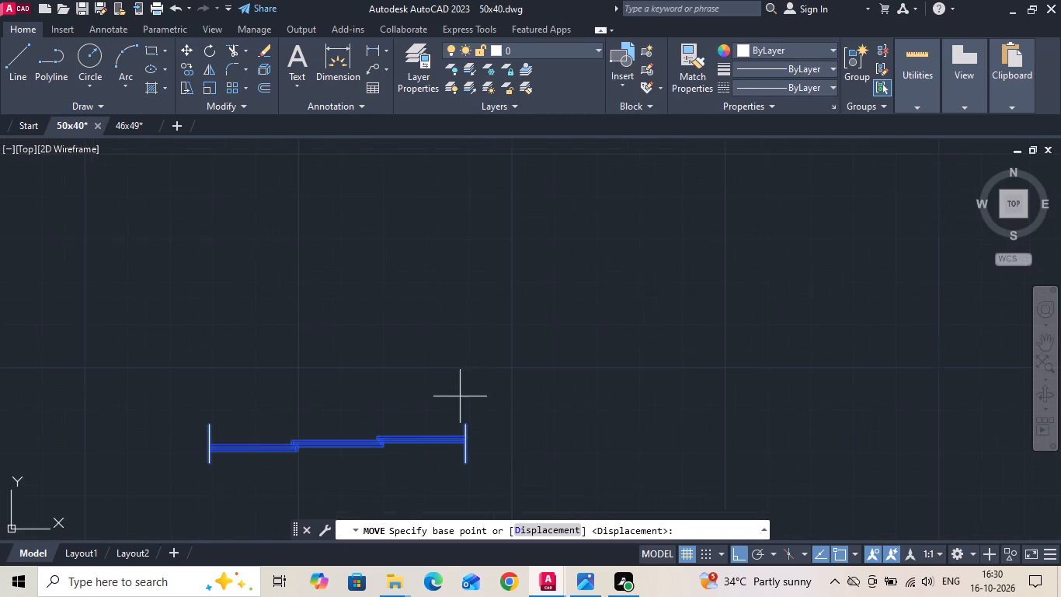
pyautogui.click(465, 426)
pyautogui.scroll(-3, 478, 452)
pyautogui.scroll(1, 315, 340)
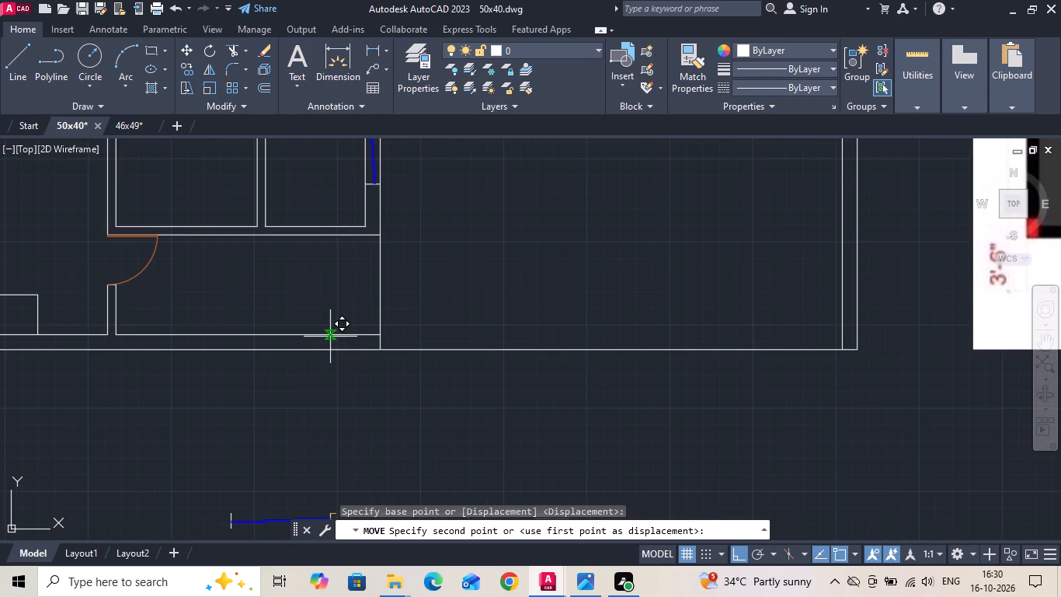
pyautogui.click(330, 337)
pyautogui.scroll(-2, 349, 382)
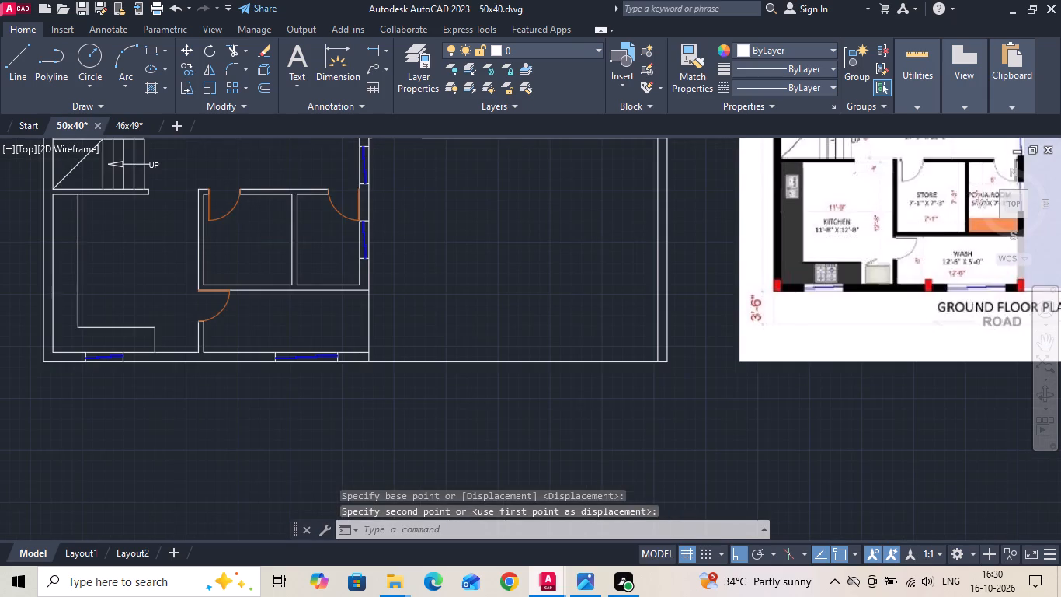
pyautogui.press('Escape')
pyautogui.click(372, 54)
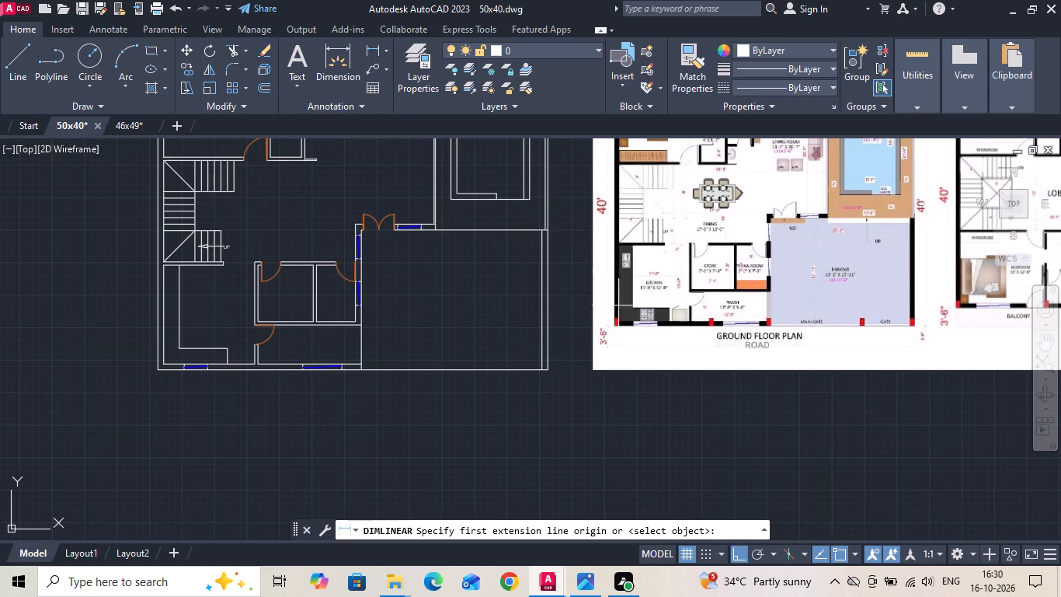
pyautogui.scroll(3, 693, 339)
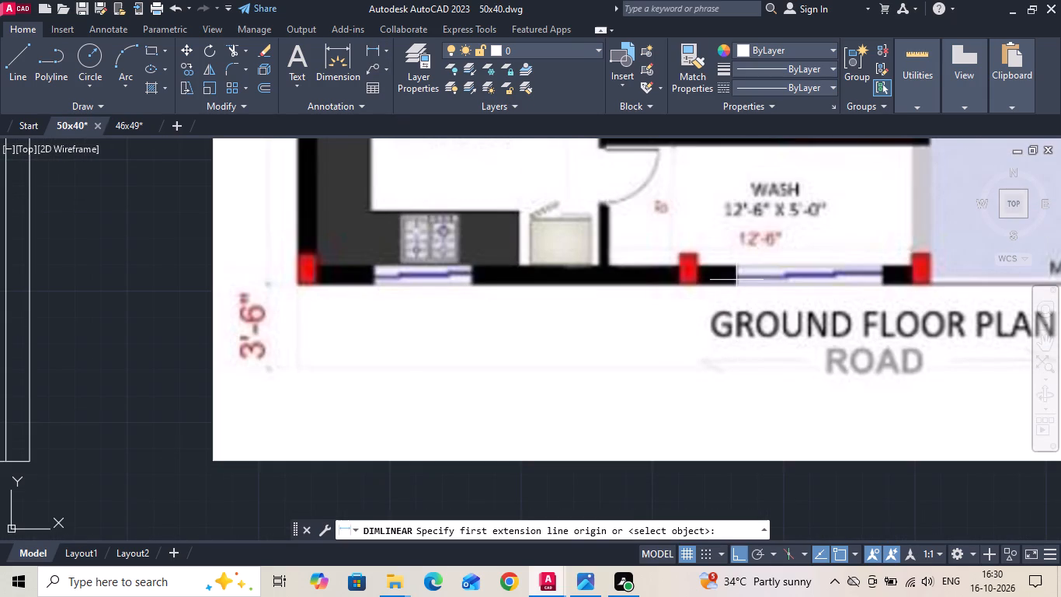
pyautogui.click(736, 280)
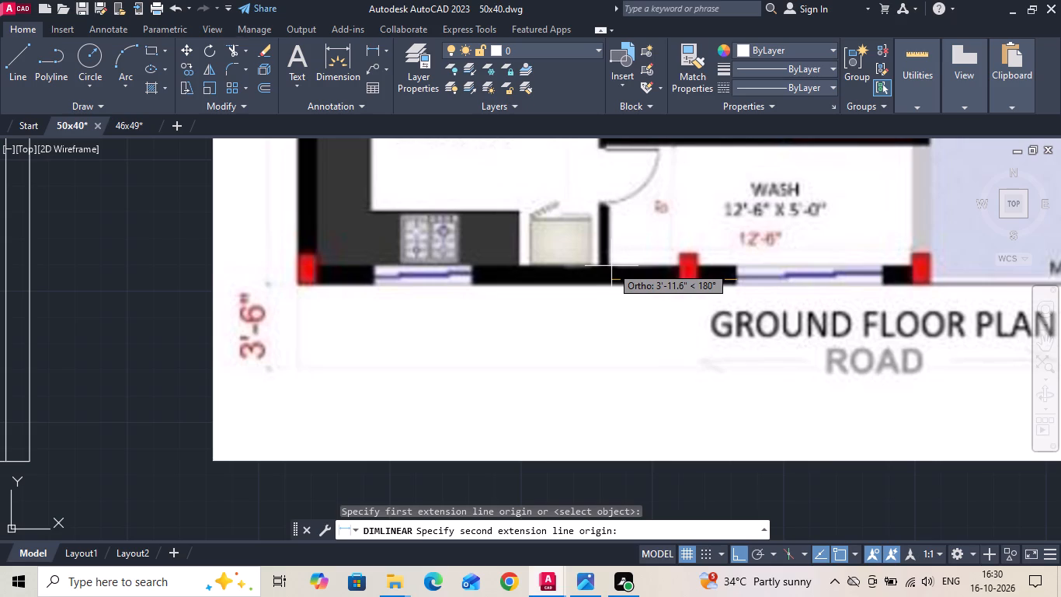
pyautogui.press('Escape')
# Dimension the distance from the inner face of the wash area's west wall to the near end of its south window.
pyautogui.scroll(-3, 656, 268)
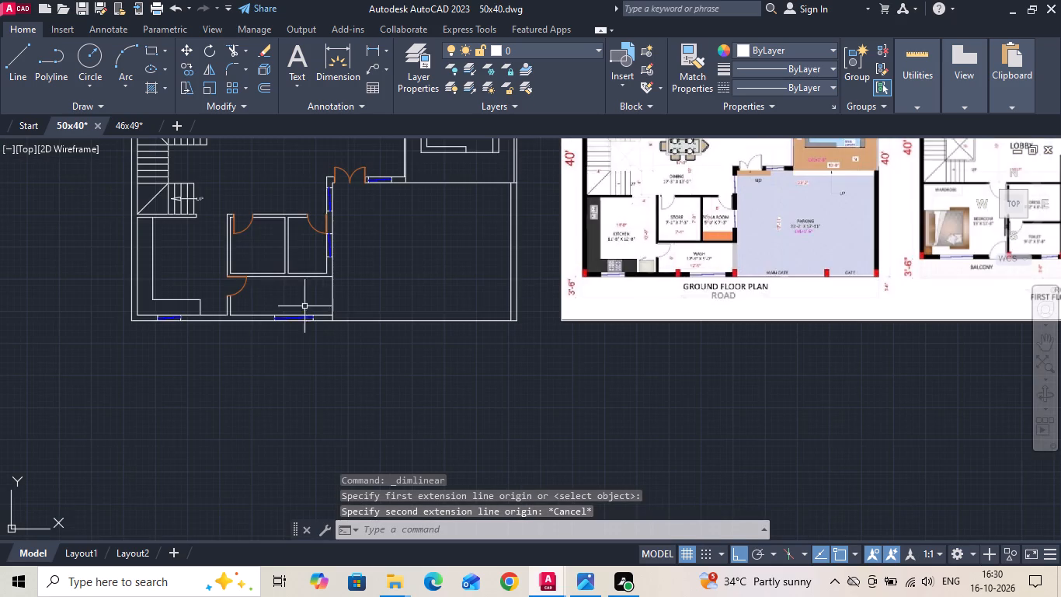
pyautogui.scroll(3, 217, 315)
pyautogui.press('space')
pyautogui.click(282, 305)
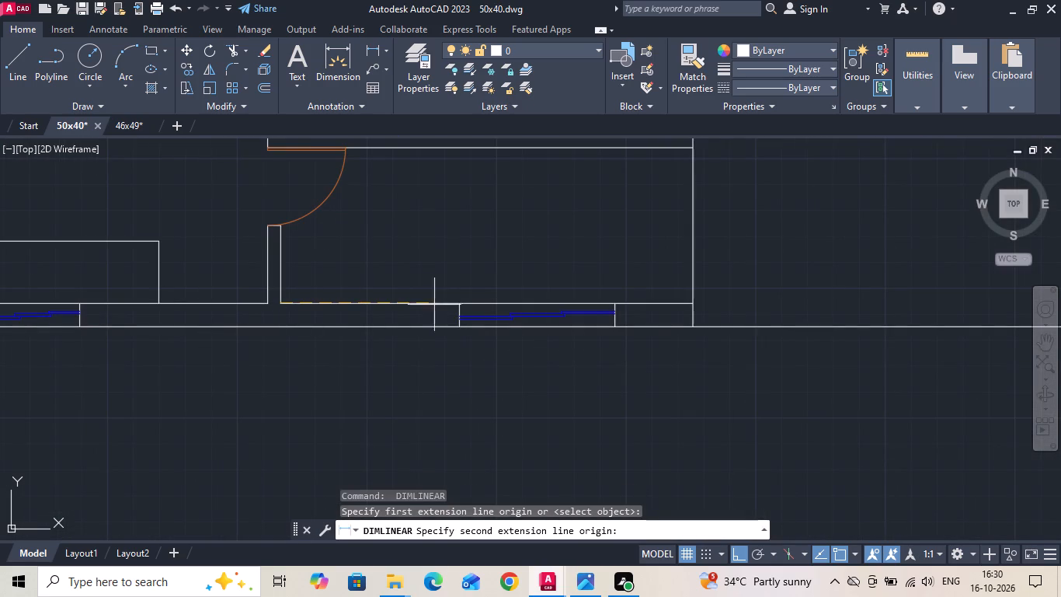
pyautogui.click(457, 305)
pyautogui.click(457, 279)
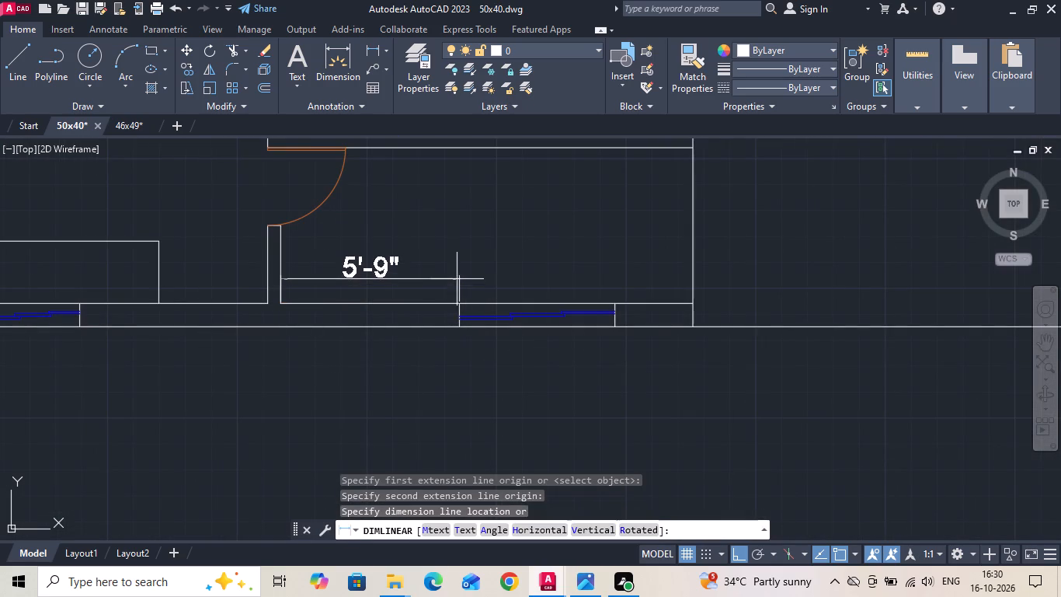
# Move the wash area's south window 1'3" west along the wall.
pyautogui.moveTo(437, 292); pyautogui.dragTo(449, 309)
pyautogui.click(626, 374)
pyautogui.rightClick(597, 253)
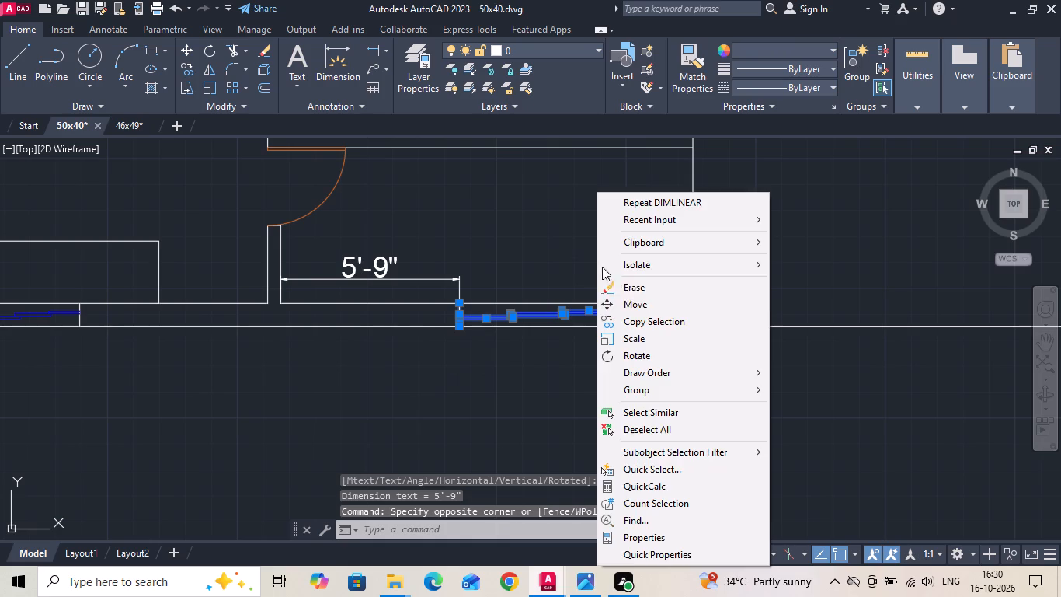
pyautogui.click(619, 302)
pyautogui.moveTo(635, 410); pyautogui.dragTo(611, 408)
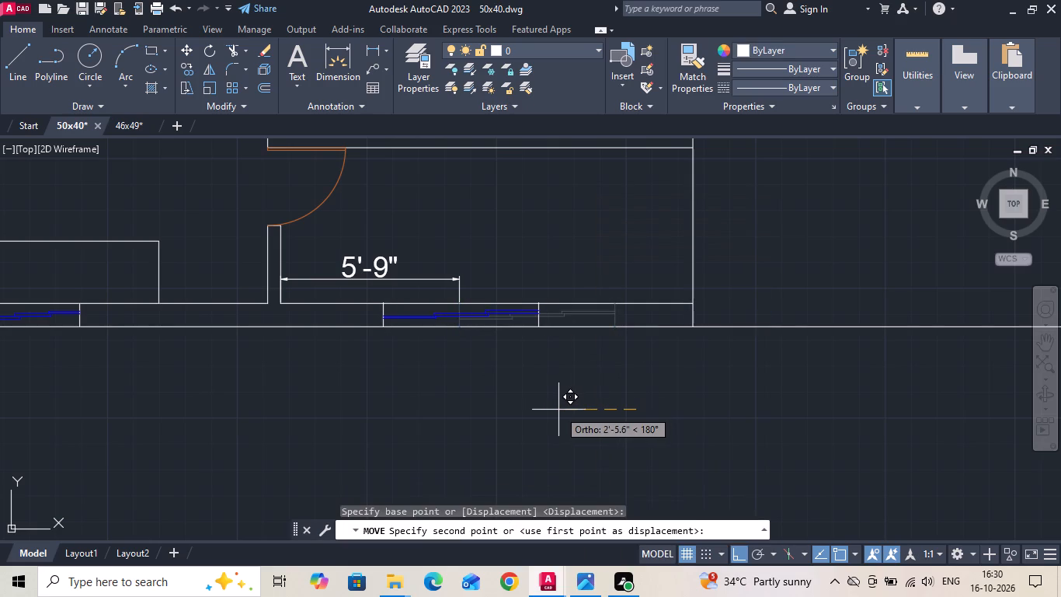
pyautogui.write("1'3")
pyautogui.press('Return')
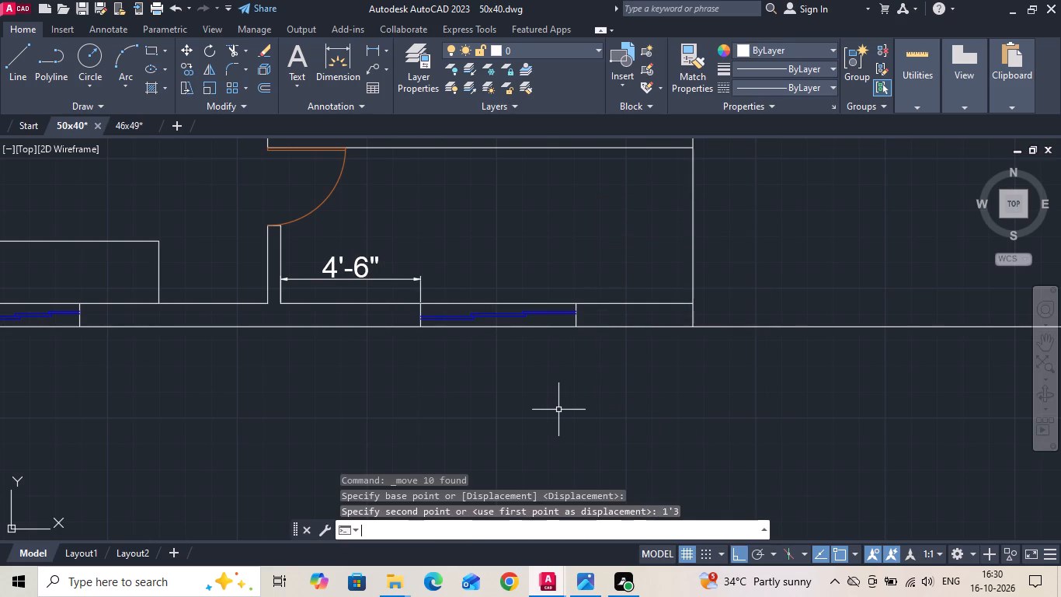
pyautogui.press('Escape')
# Delete the temporary dimension between the wash area's west wall and the south window.
pyautogui.click(339, 276)
pyautogui.click(325, 253)
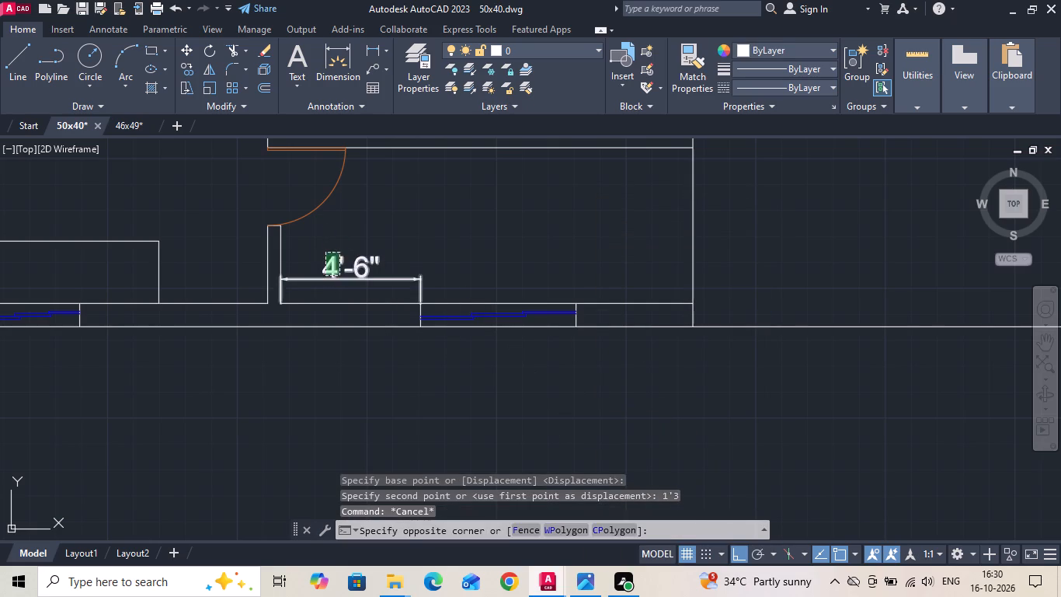
pyautogui.press('Delete')
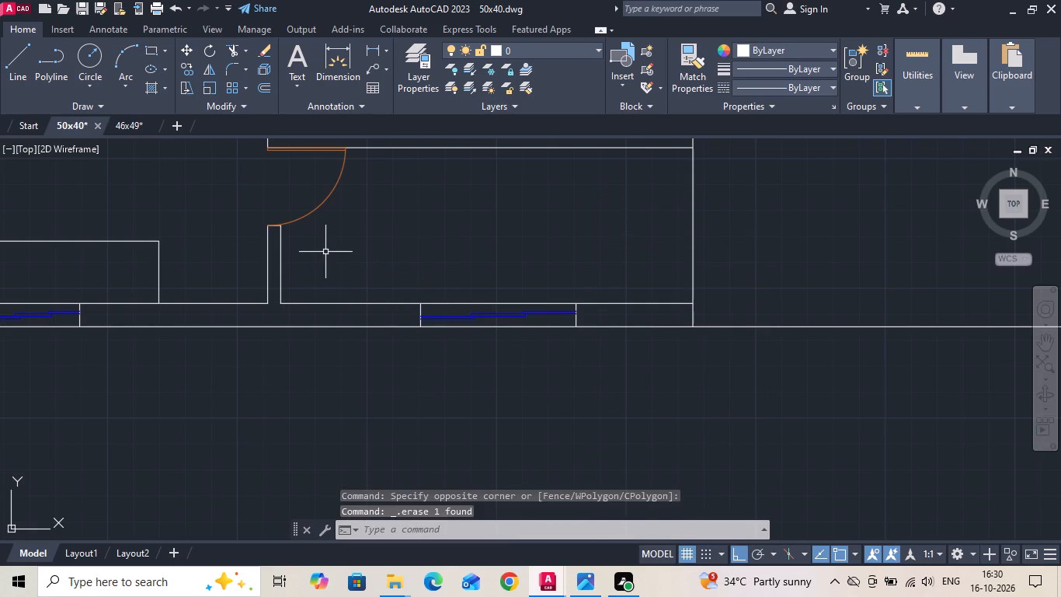
# Draw a column rectangle 9" long by 15" wide inside the wash area.
pyautogui.write('rec')
pyautogui.press('space')
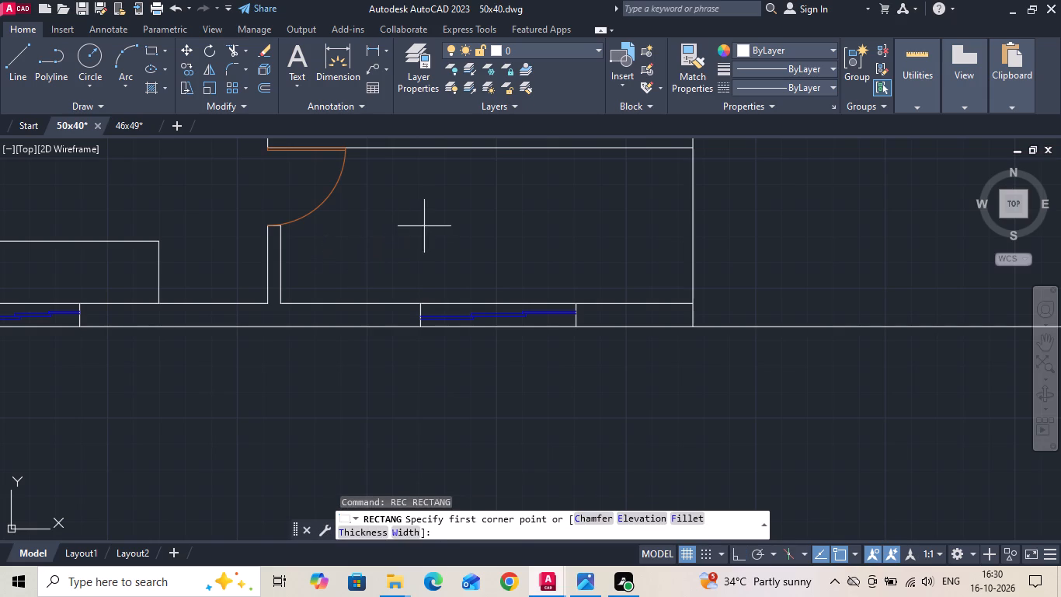
pyautogui.moveTo(460, 197); pyautogui.dragTo(462, 205)
pyautogui.write('d')
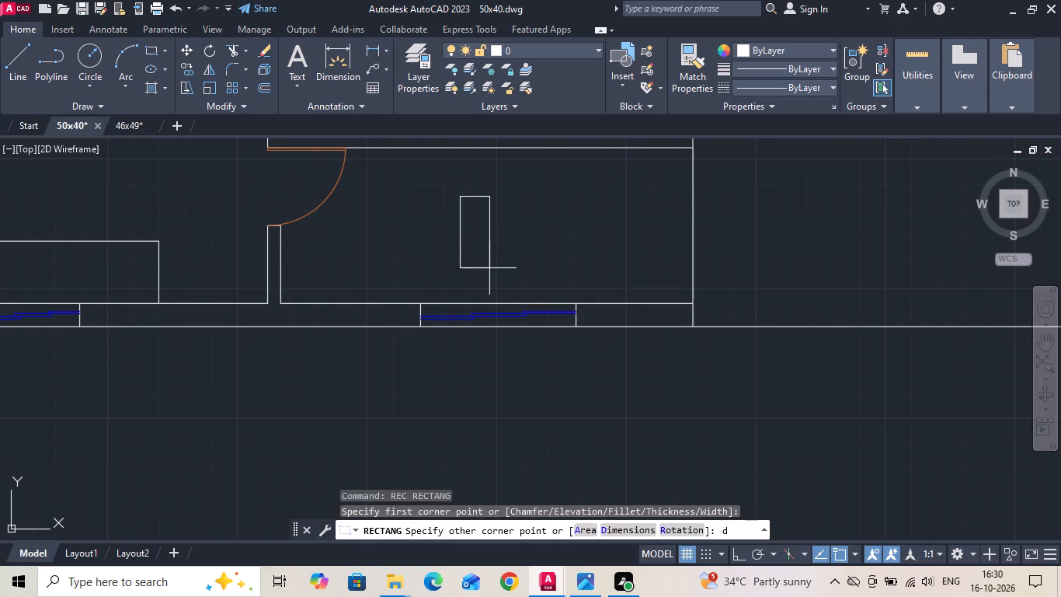
pyautogui.press('space')
pyautogui.press('9')
pyautogui.press('Return')
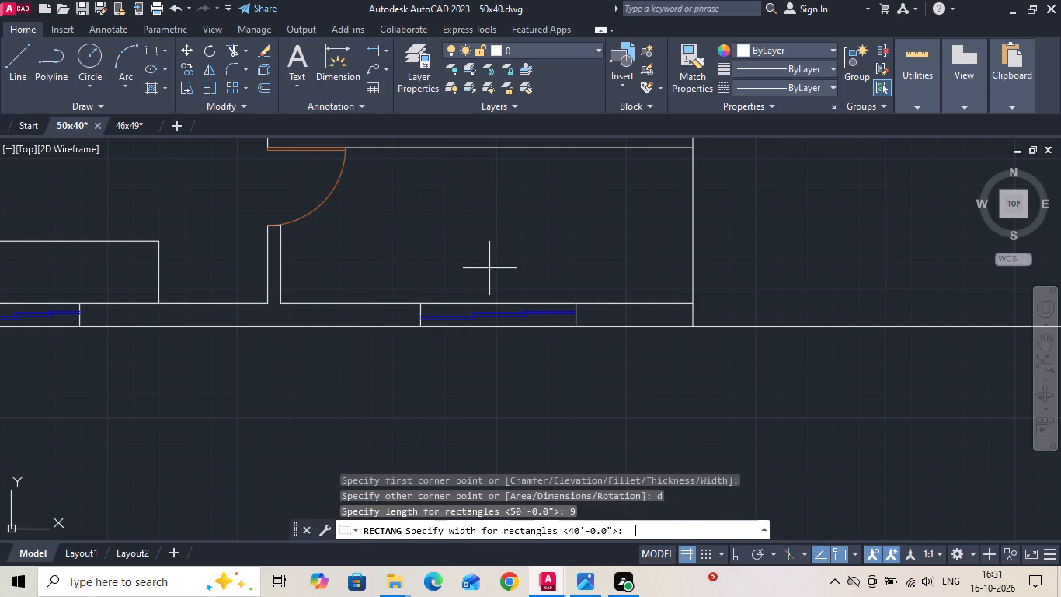
pyautogui.write('15')
pyautogui.press('Return')
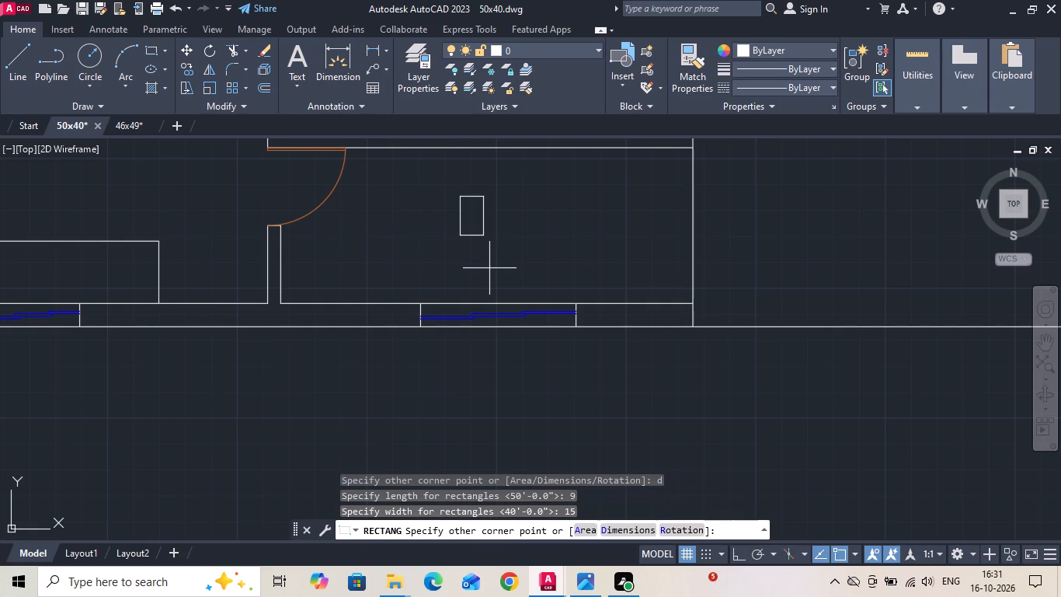
pyautogui.click(489, 268)
pyautogui.click(407, 250)
# Hatch the column rectangle in the wash area with a solid red fill.
pyautogui.scroll(-2, 377, 271)
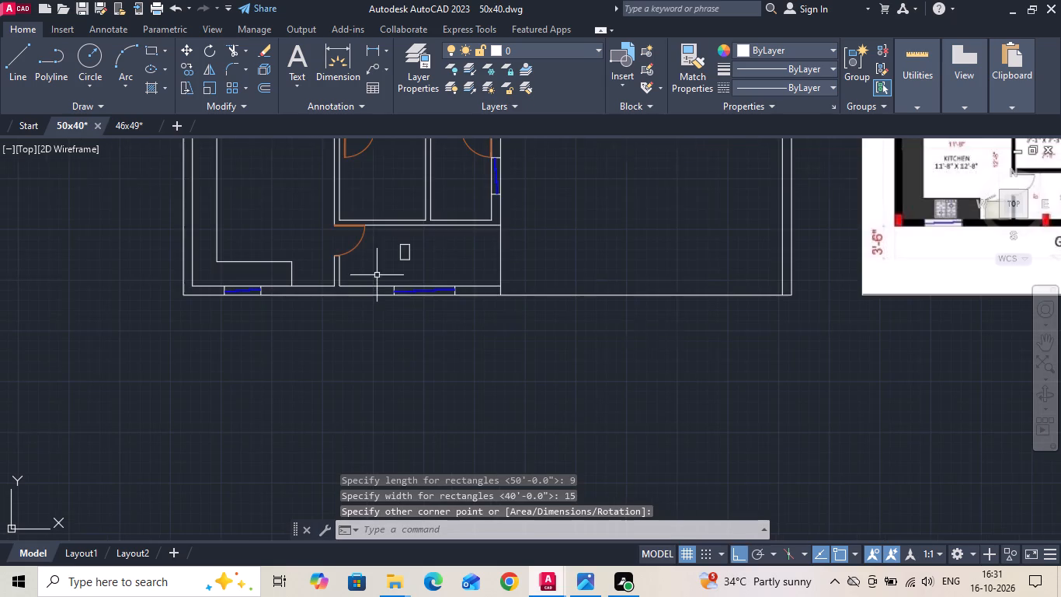
pyautogui.scroll(2, 454, 246)
pyautogui.write('h')
pyautogui.press('space')
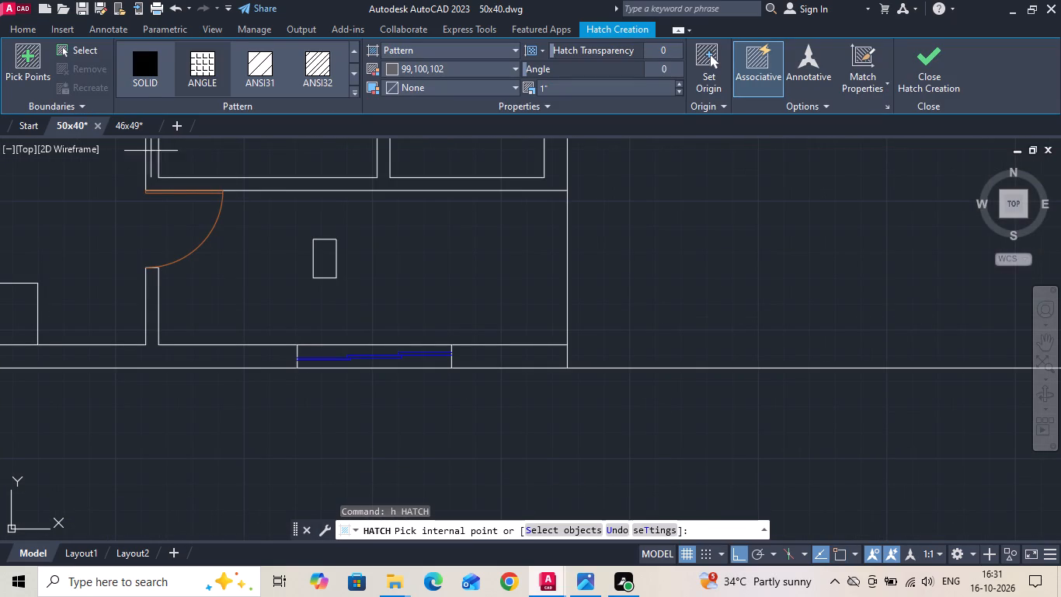
pyautogui.click(142, 80)
pyautogui.click(391, 73)
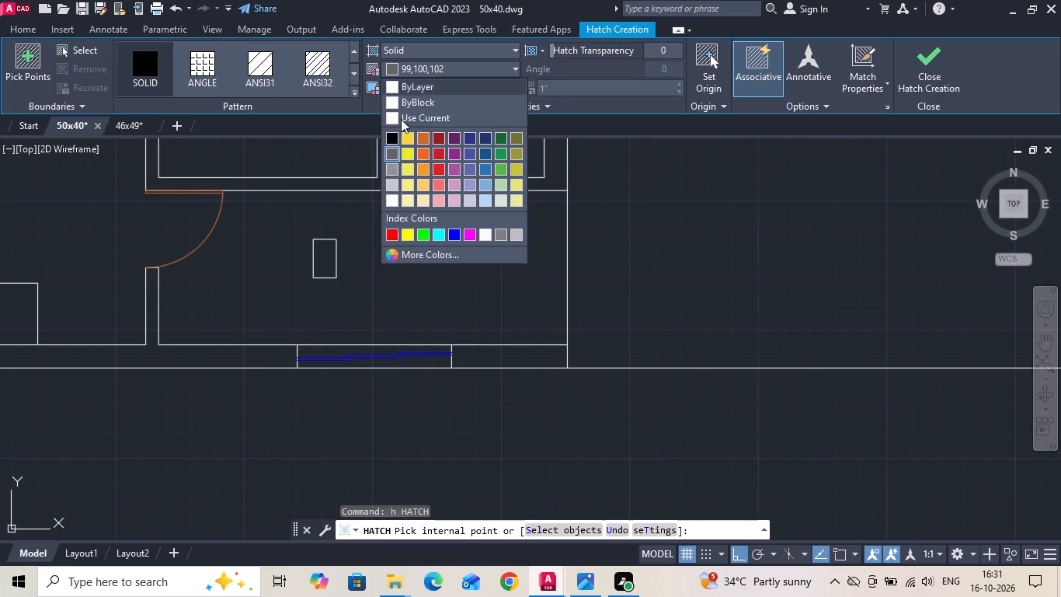
pyautogui.click(388, 236)
pyautogui.click(336, 260)
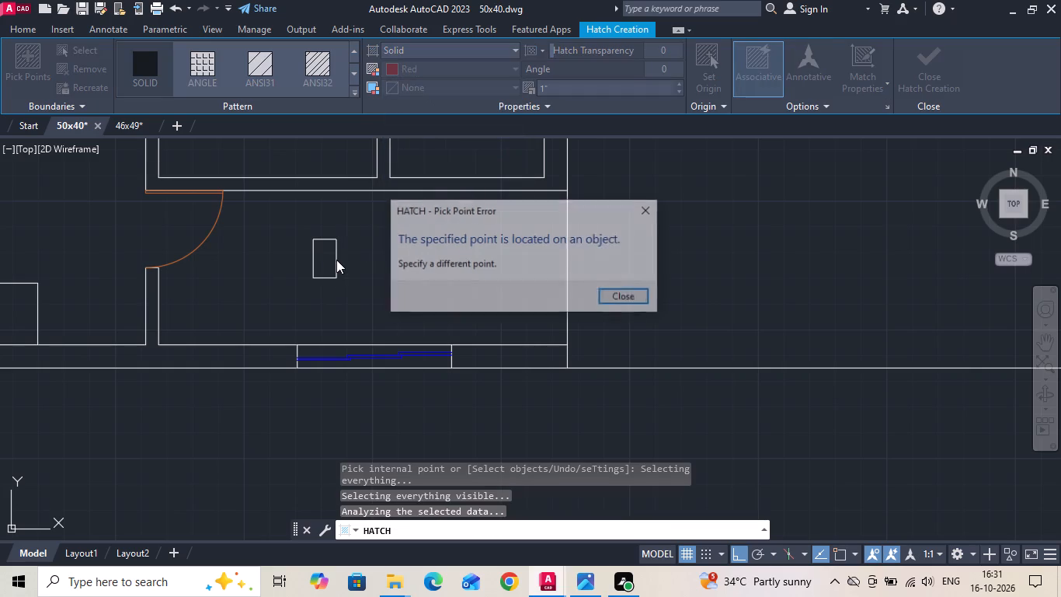
pyautogui.click(656, 209)
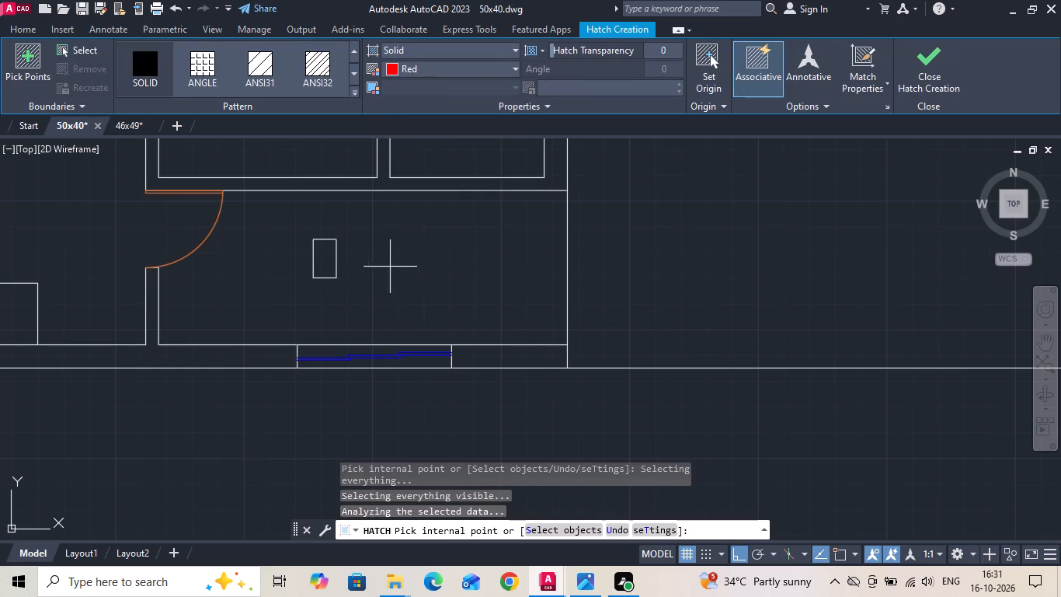
pyautogui.click(332, 259)
pyautogui.scroll(2, 329, 257)
pyautogui.press('space')
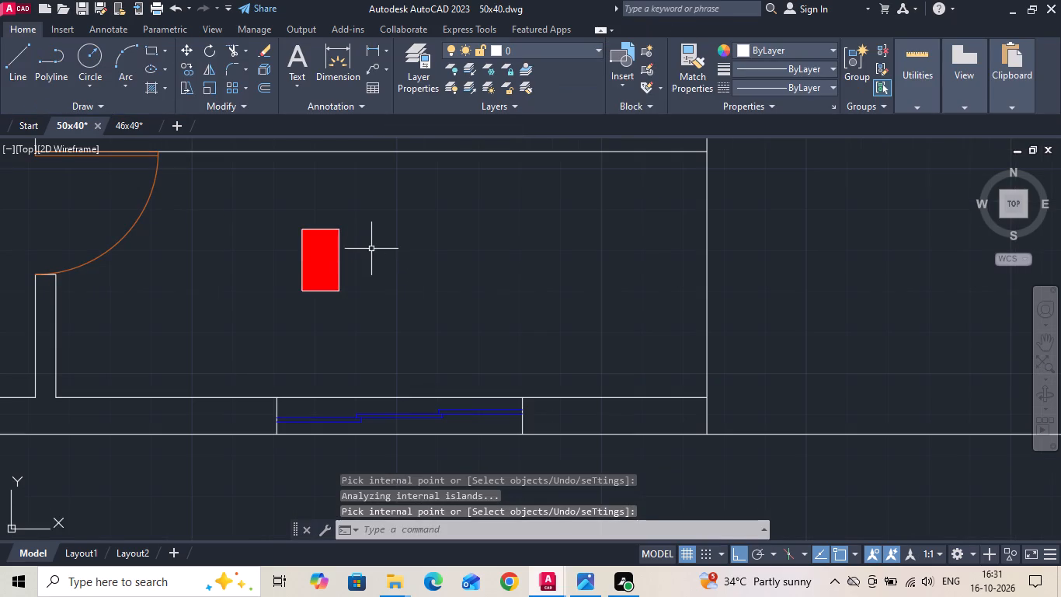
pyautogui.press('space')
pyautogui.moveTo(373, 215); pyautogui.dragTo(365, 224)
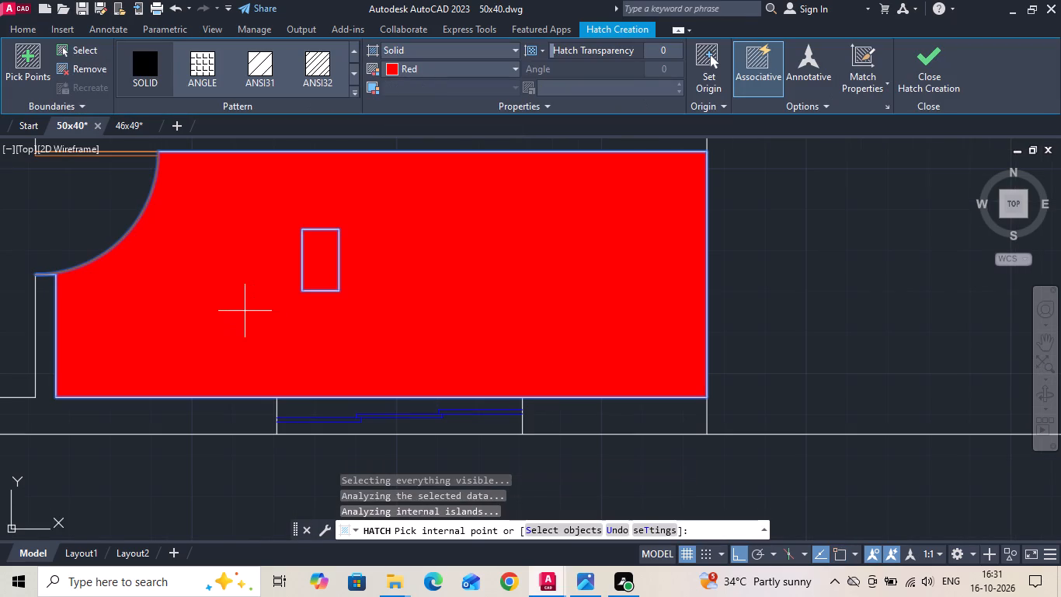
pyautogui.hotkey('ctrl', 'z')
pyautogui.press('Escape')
# Move the red column with its hatch so its lower-right corner meets the wash area's outer southeast corner.
pyautogui.moveTo(366, 215); pyautogui.dragTo(326, 269)
pyautogui.click(295, 298)
pyautogui.rightClick(294, 299)
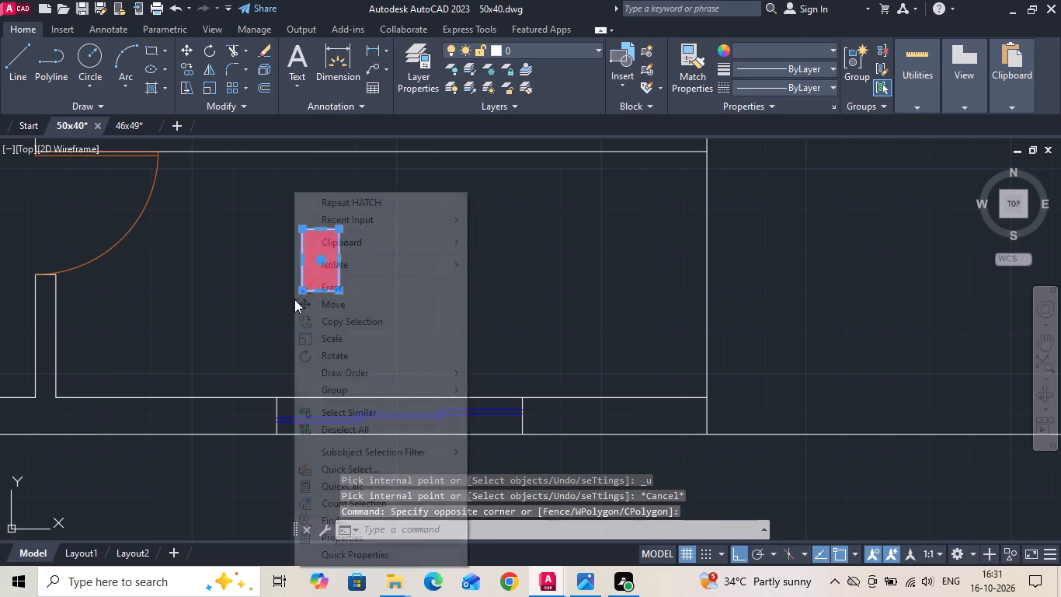
pyautogui.click(329, 307)
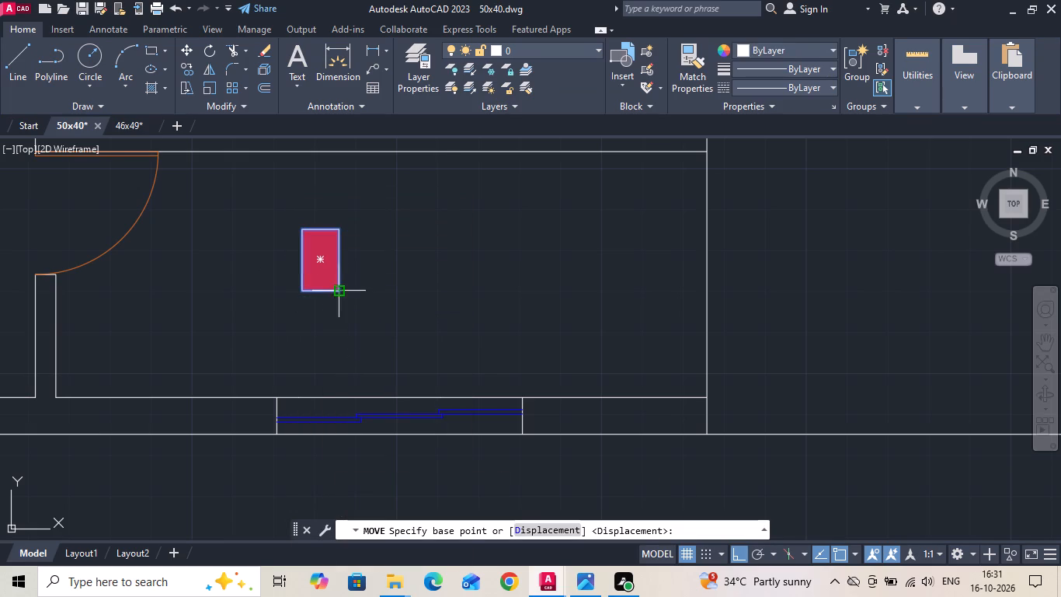
pyautogui.click(343, 291)
pyautogui.click(707, 433)
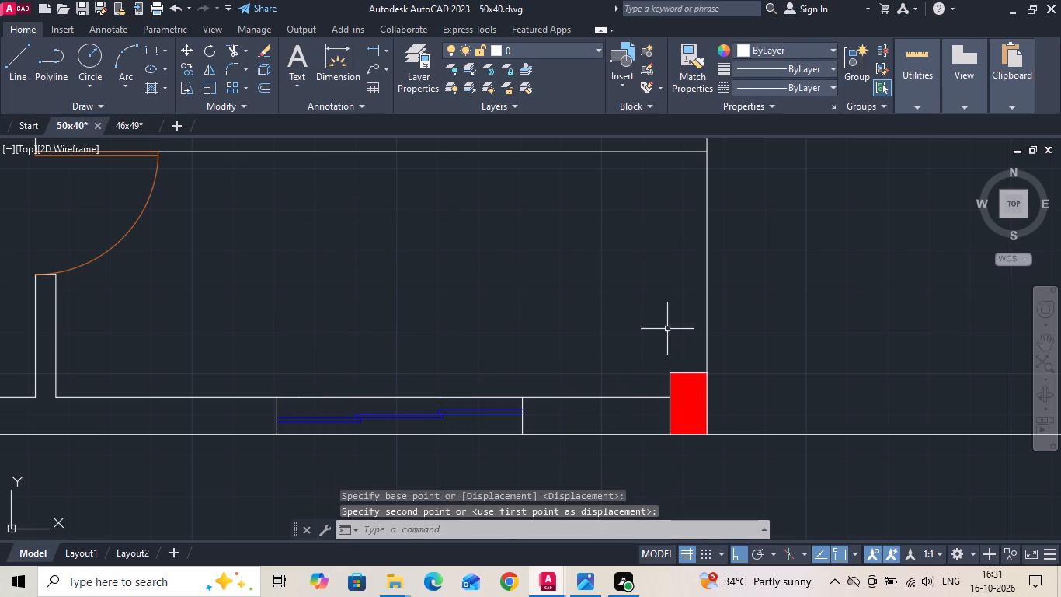
# Copy the red column with its hatch from the wash area's southeast corner to the plan's outer southwest corner.
pyautogui.moveTo(684, 344); pyautogui.dragTo(651, 378)
pyautogui.click(635, 386)
pyautogui.rightClick(631, 385)
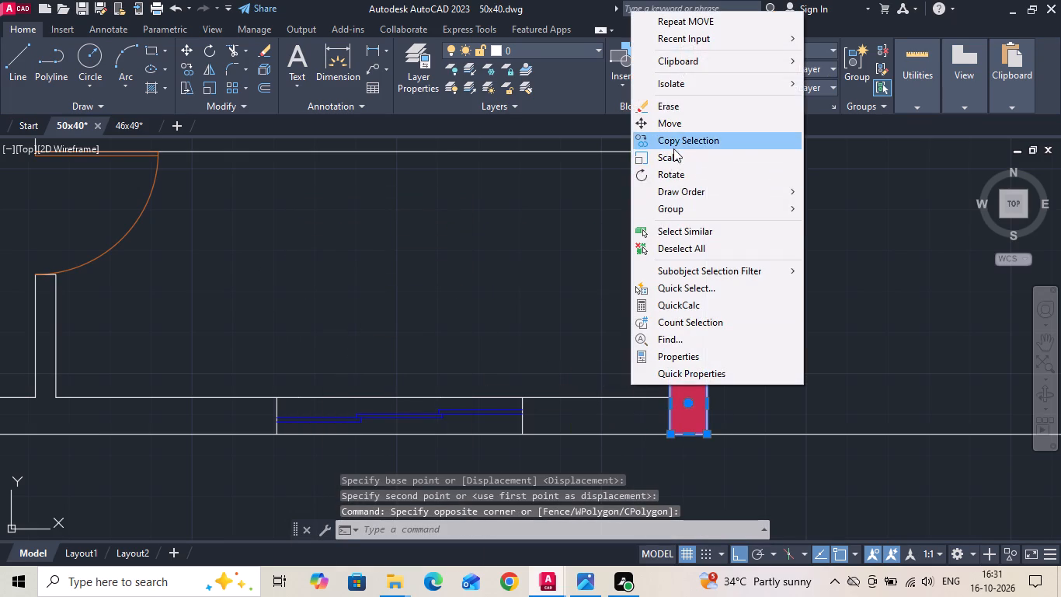
pyautogui.click(673, 148)
pyautogui.click(669, 435)
pyautogui.scroll(-3, 682, 428)
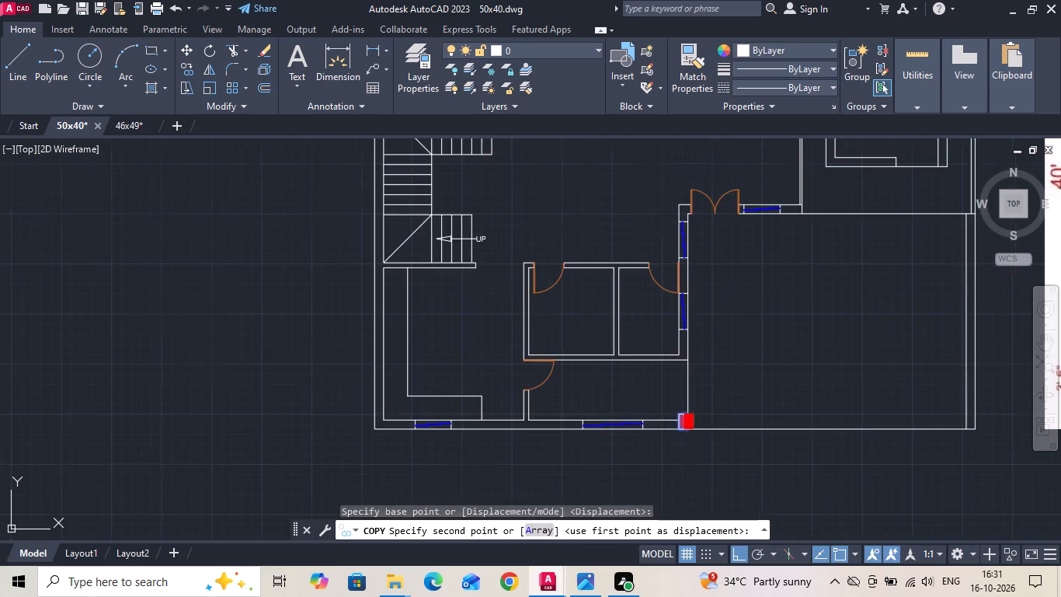
pyautogui.scroll(-2, 558, 424)
pyautogui.scroll(2, 486, 446)
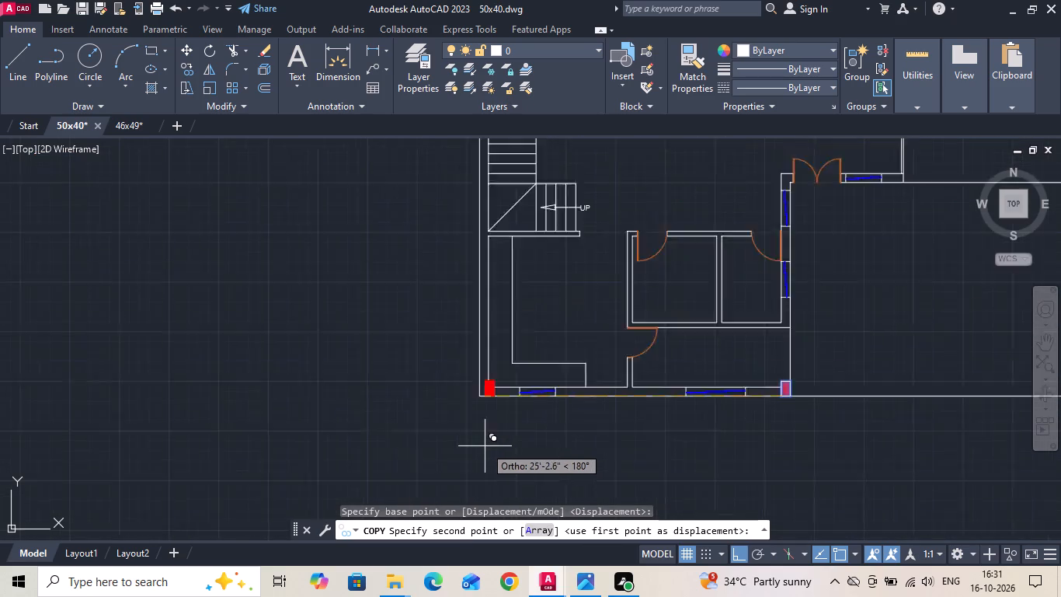
pyautogui.scroll(1, 485, 446)
pyautogui.click(475, 367)
# Place another copy of the red column on the wash area's south wall, just west of the window.
pyautogui.scroll(-1, 195, 207)
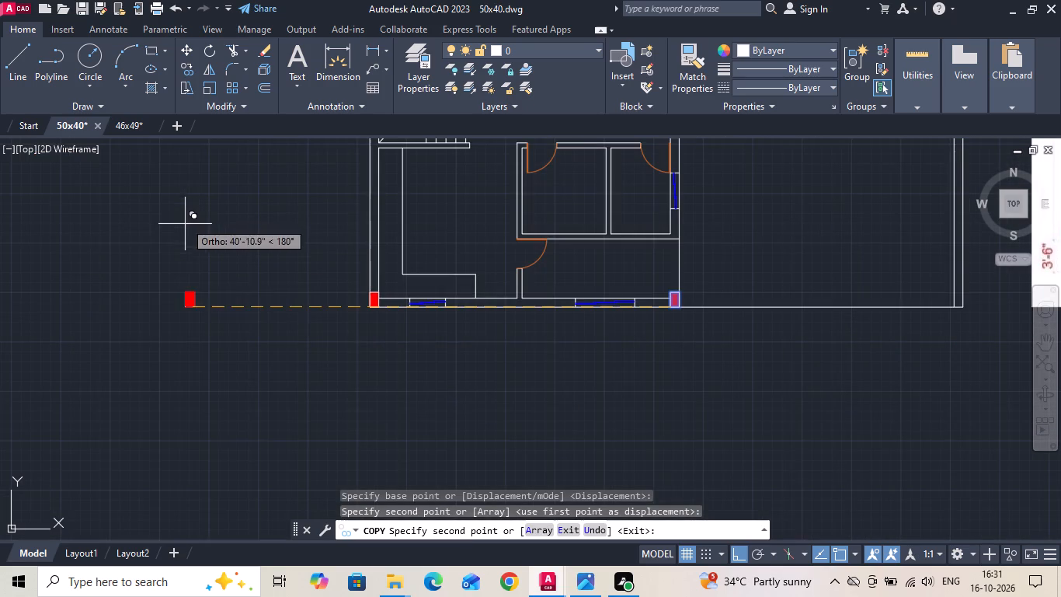
pyautogui.scroll(-2, 404, 322)
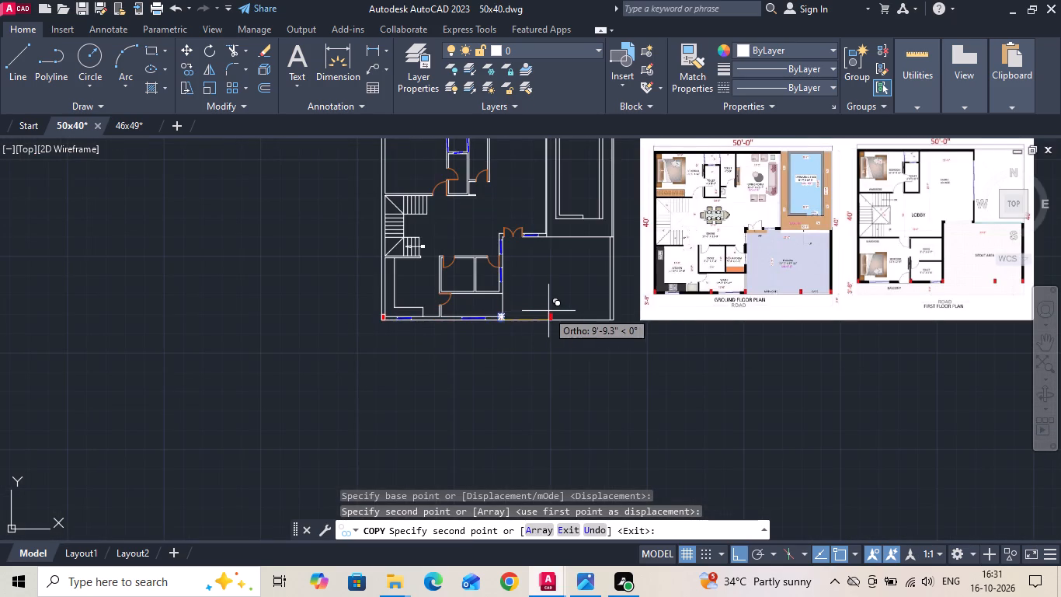
pyautogui.scroll(3, 548, 311)
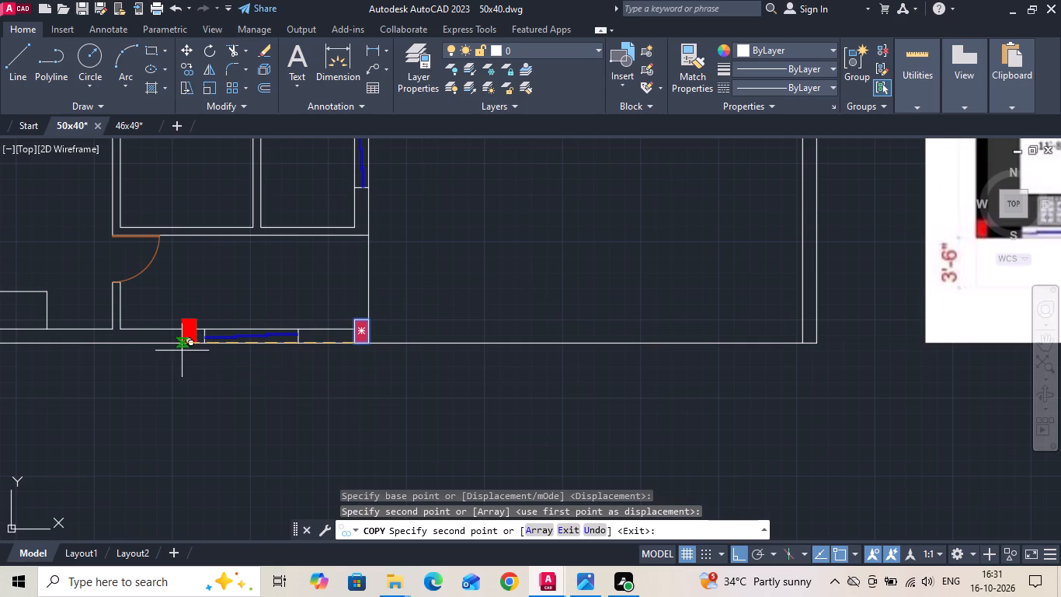
pyautogui.click(162, 341)
pyautogui.press('Escape')
# Measure the gap between the wash area's west column and the south window in the ground floor reference image.
pyautogui.scroll(-2, 88, 384)
pyautogui.scroll(3, 626, 321)
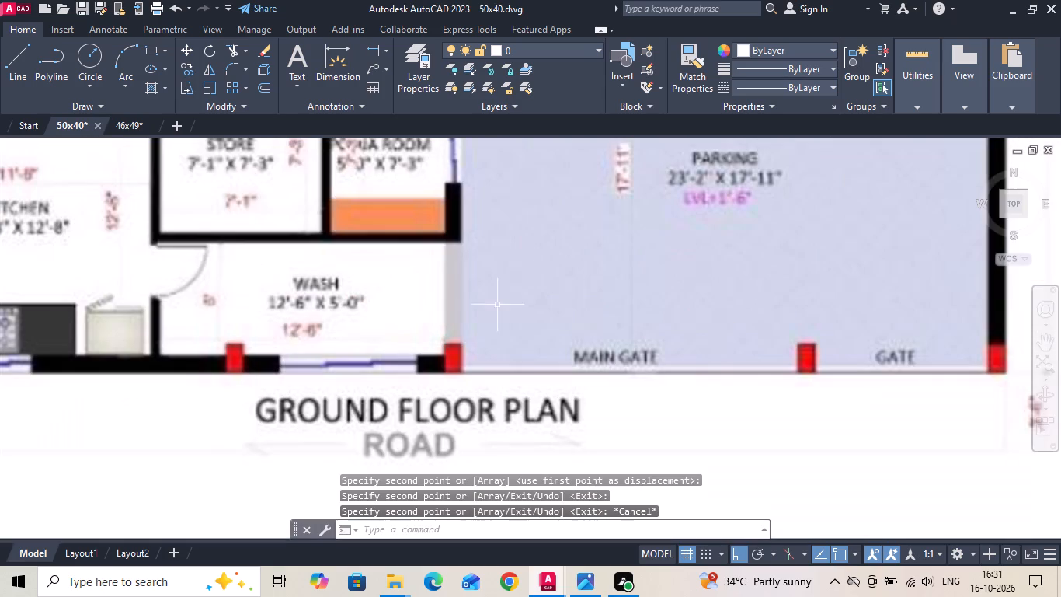
pyautogui.click(376, 51)
pyautogui.scroll(1, 238, 366)
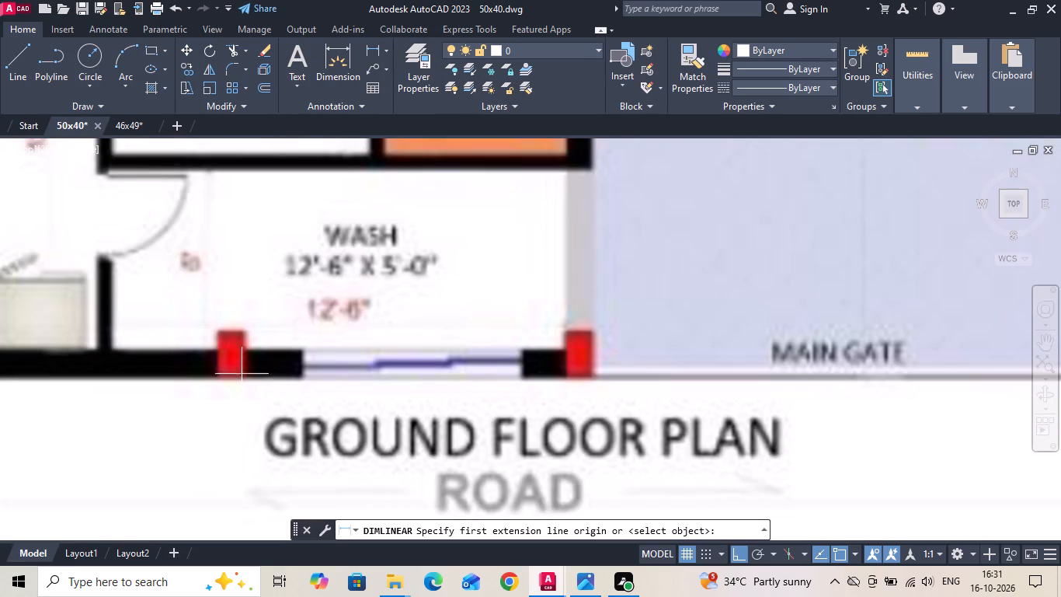
pyautogui.click(242, 379)
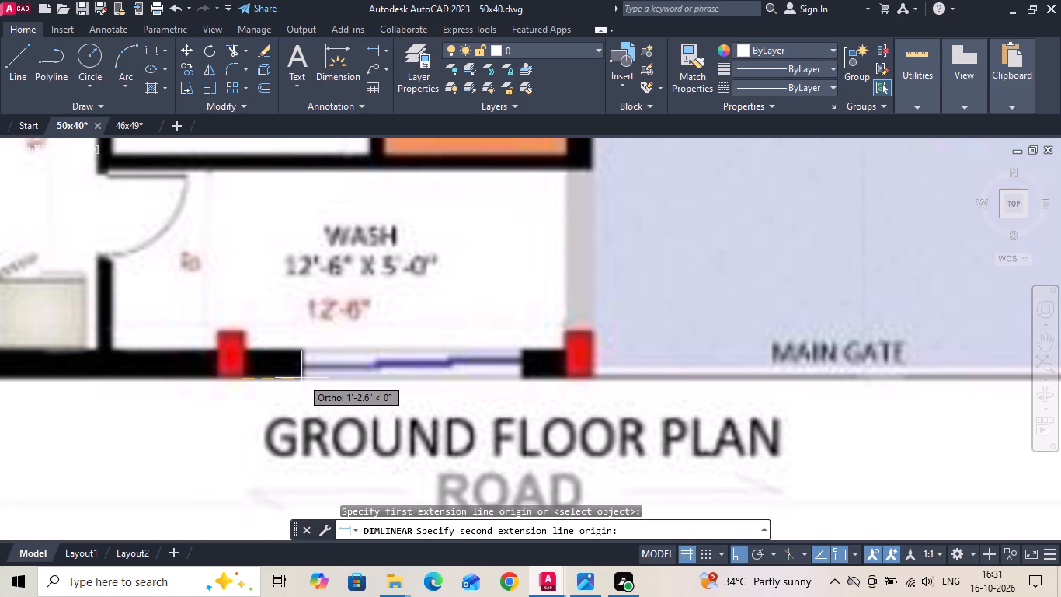
pyautogui.press('Escape')
# Measure the gap between the copied column and the wash area's south window in the drawn plan.
pyautogui.scroll(-2, 368, 334)
pyautogui.moveTo(177, 342); pyautogui.dragTo(604, 325, button='middle')
pyautogui.scroll(-1, 611, 339)
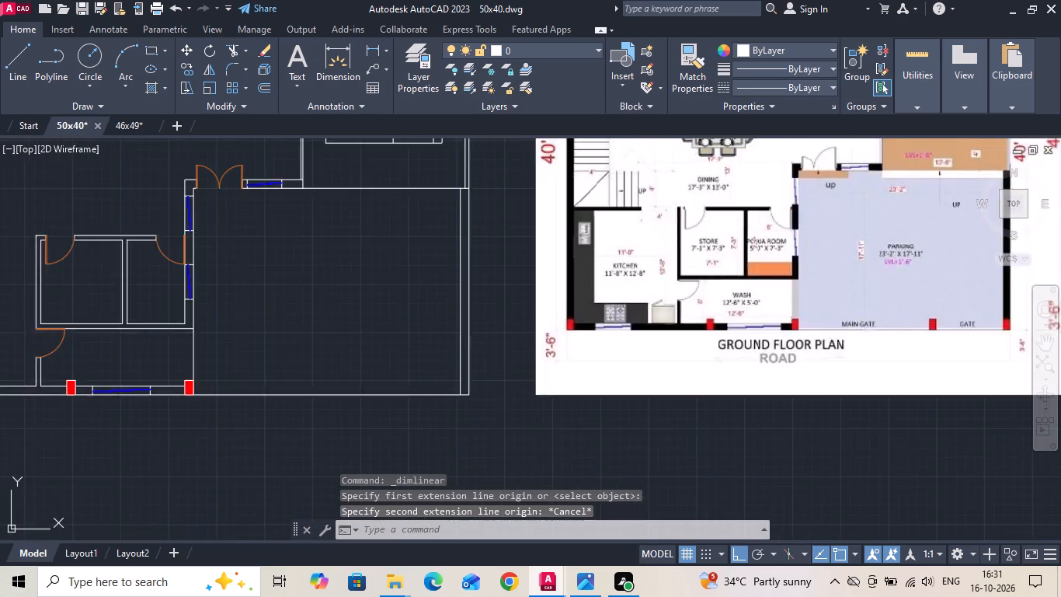
pyautogui.scroll(-1, 610, 367)
pyautogui.scroll(3, 229, 397)
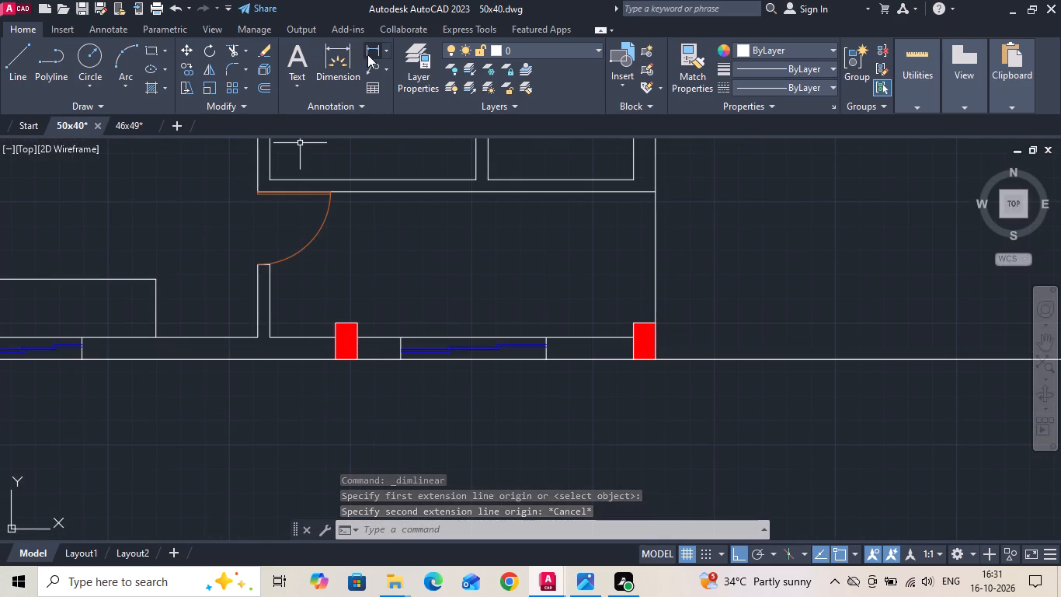
pyautogui.click(367, 54)
pyautogui.scroll(2, 412, 374)
pyautogui.click(383, 289)
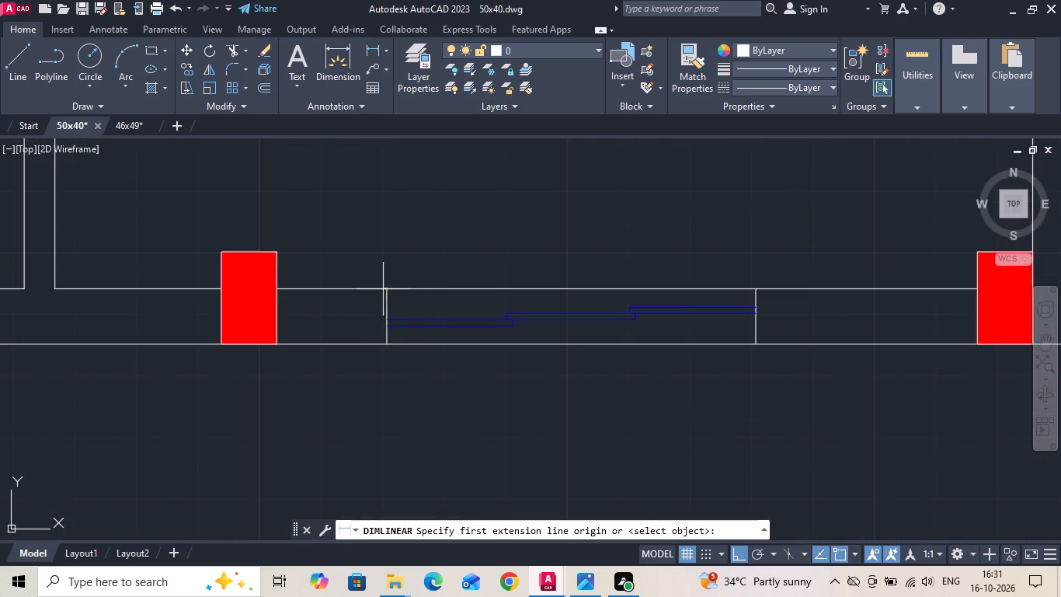
pyautogui.click(282, 288)
pyautogui.press('Escape')
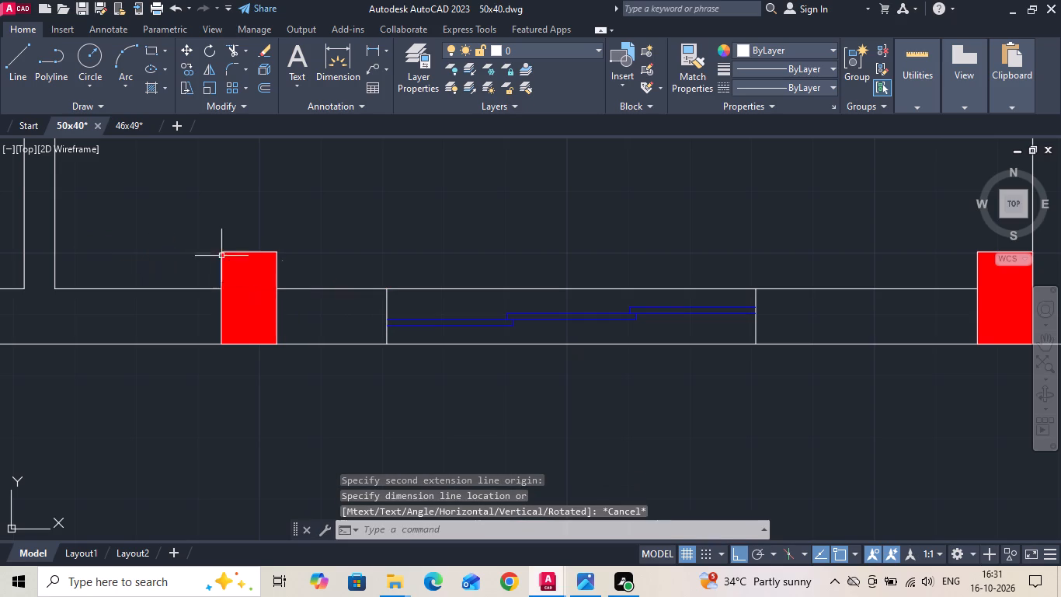
# Move the red column west of the wash window, with its hatch, 0.1" further west along the wall.
pyautogui.moveTo(192, 245); pyautogui.dragTo(210, 314)
pyautogui.click(291, 417)
pyautogui.rightClick(306, 229)
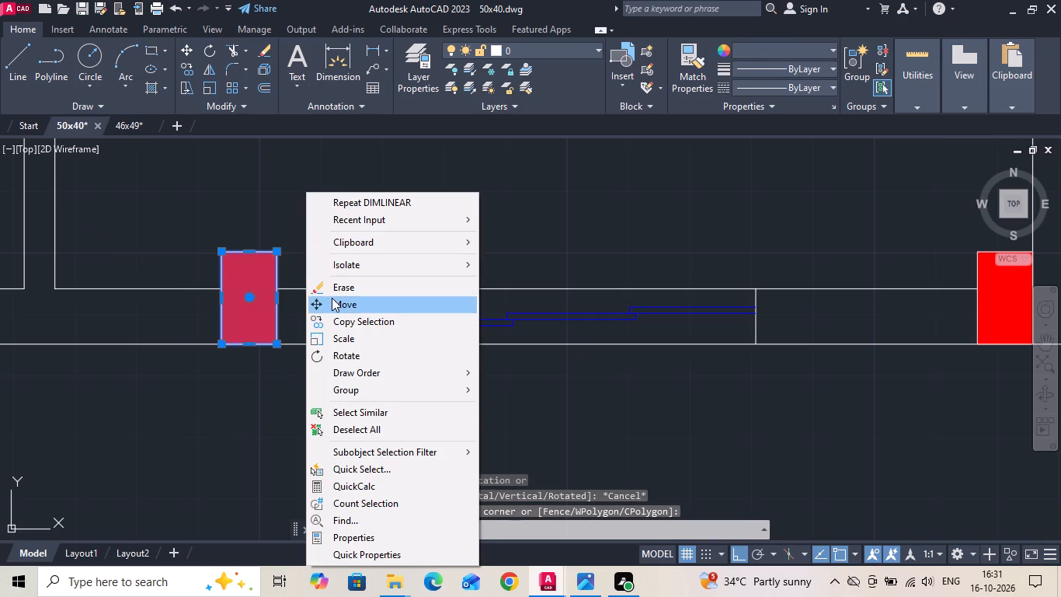
pyautogui.click(332, 298)
pyautogui.click(360, 403)
pyautogui.write('.1')
pyautogui.press('Return')
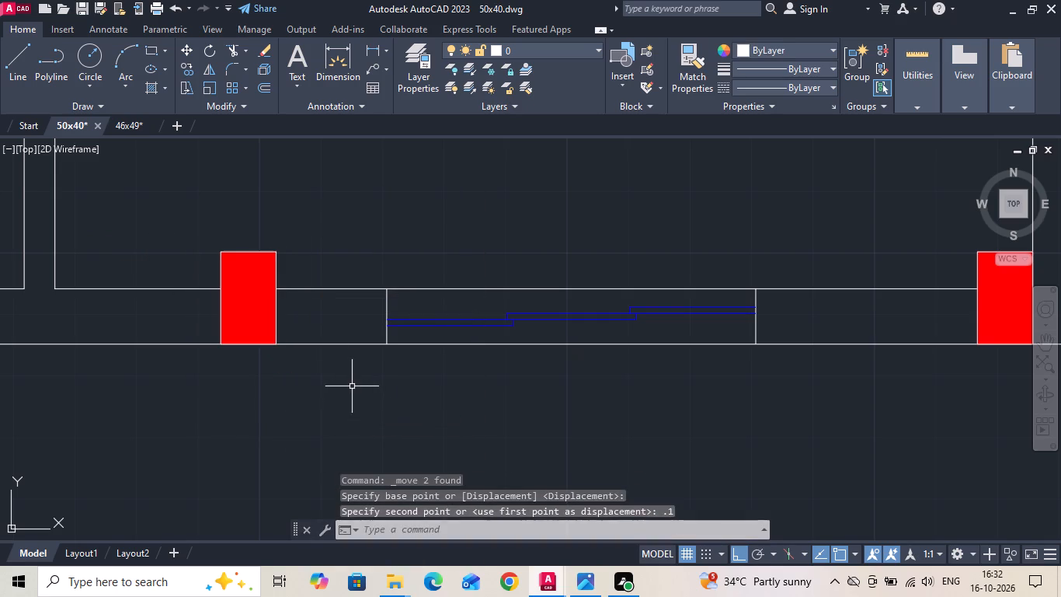
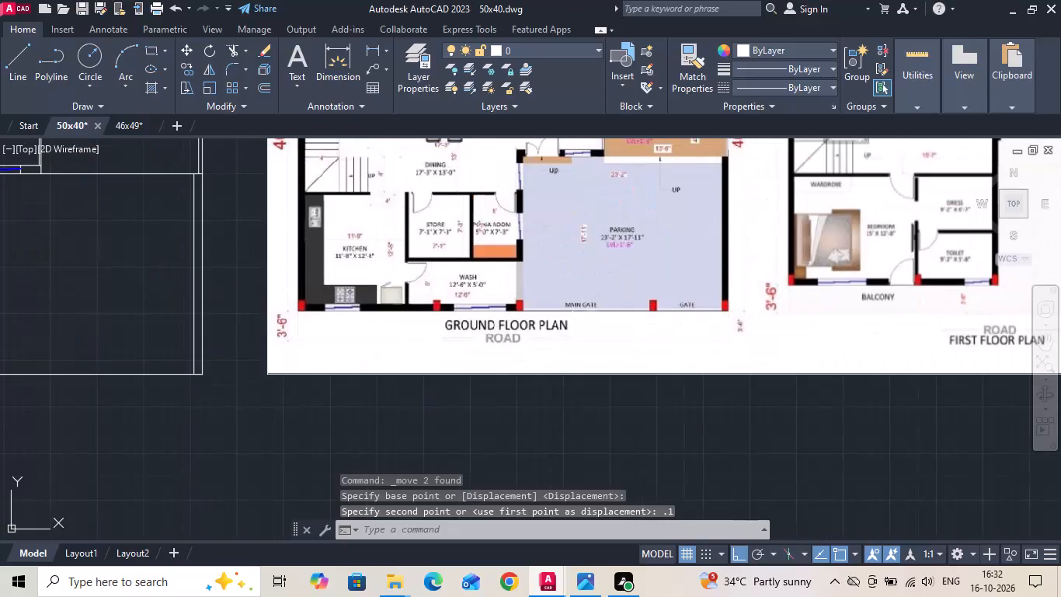
# Copy the two red columns on the wash area's front wall along to the parking front, ending at the plot's outer corner.
pyautogui.scroll(-1, 644, 372)
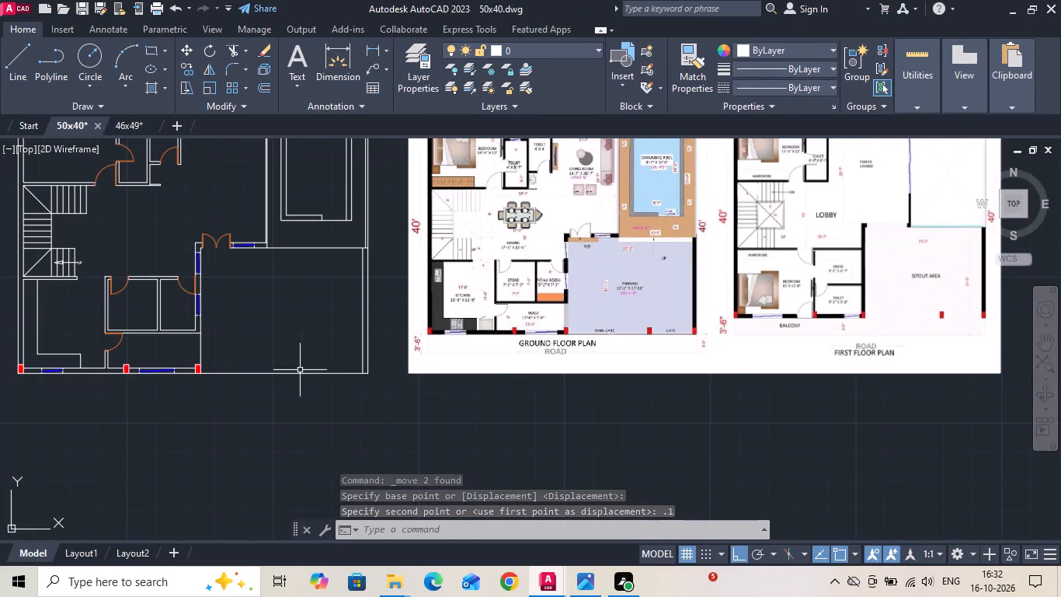
pyautogui.moveTo(208, 360); pyautogui.dragTo(437, 376, button='middle')
pyautogui.scroll(1, 349, 386)
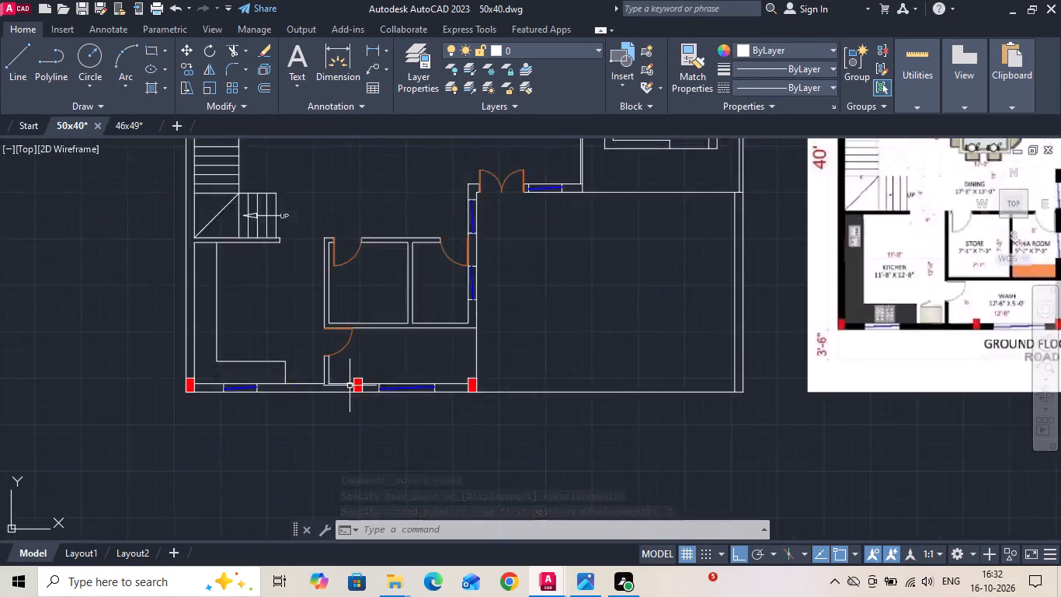
pyautogui.scroll(3, 350, 386)
pyautogui.moveTo(413, 375); pyautogui.dragTo(381, 365)
pyautogui.click(339, 343)
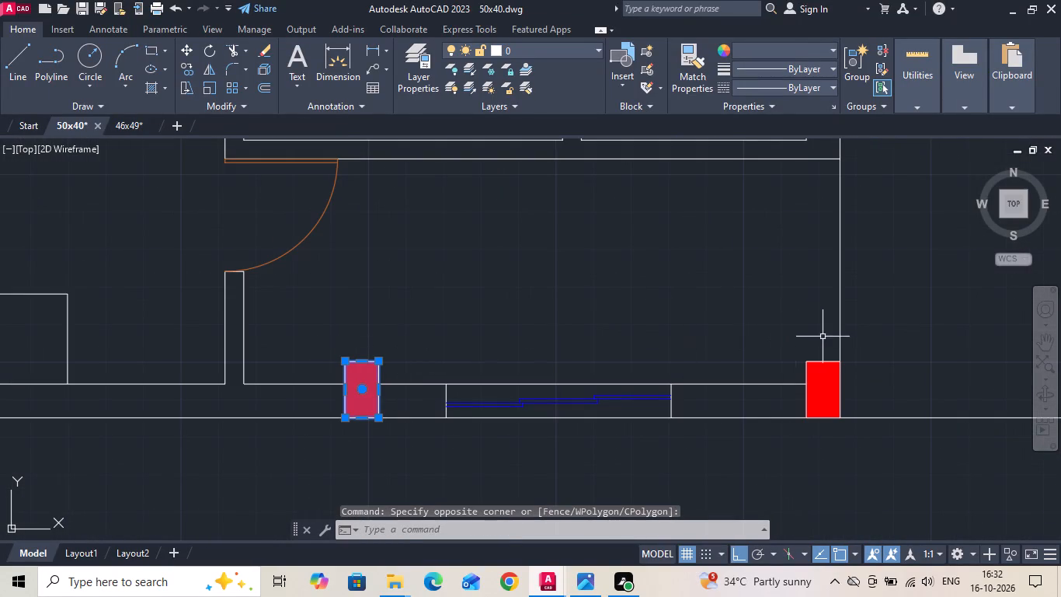
pyautogui.moveTo(823, 340); pyautogui.dragTo(779, 378)
pyautogui.click(752, 372)
pyautogui.rightClick(750, 368)
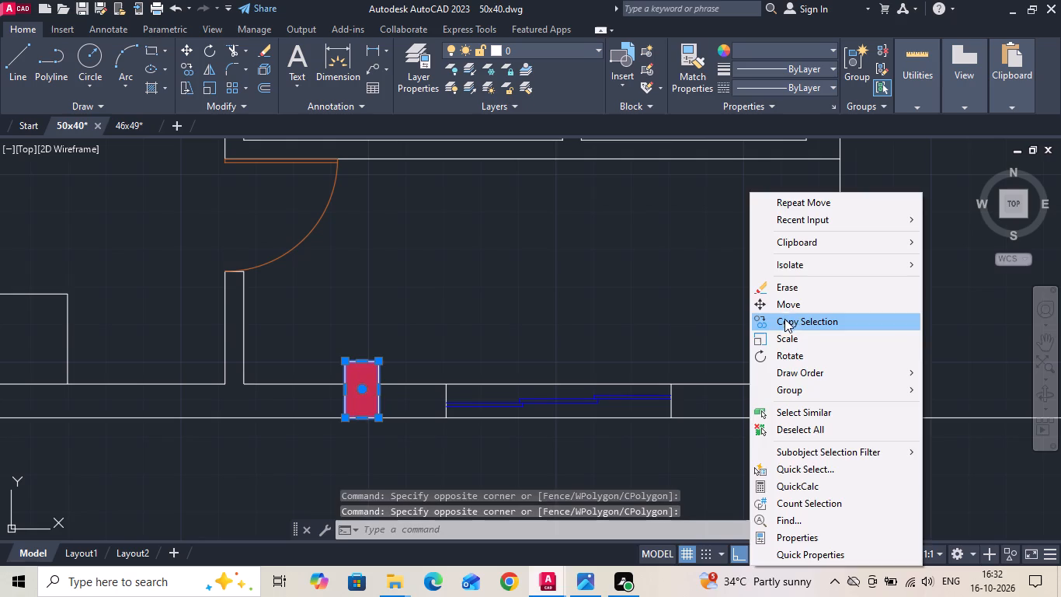
pyautogui.click(784, 319)
pyautogui.click(840, 417)
pyautogui.scroll(-3, 517, 387)
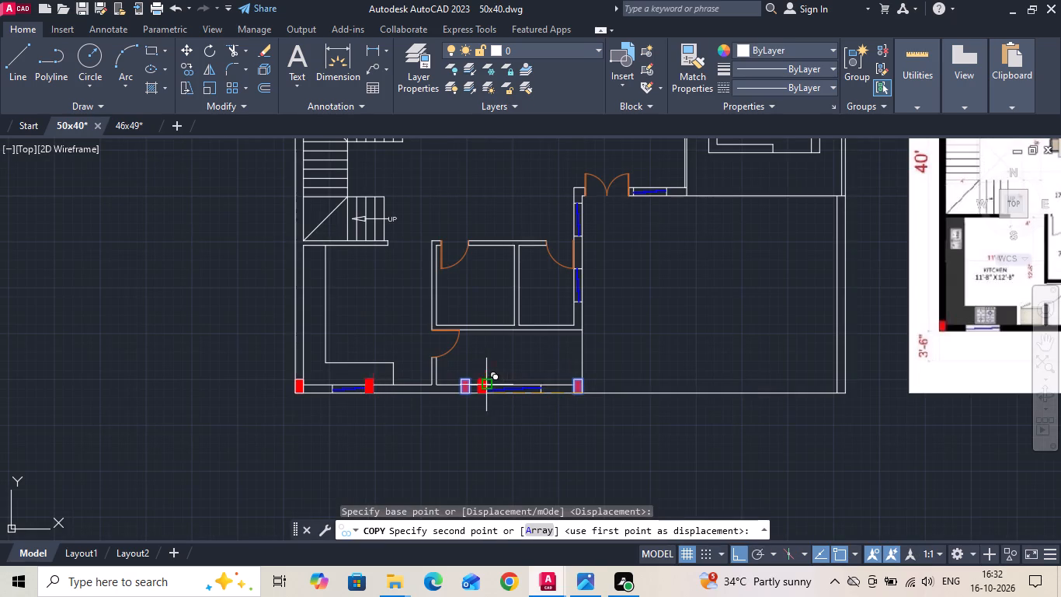
pyautogui.scroll(3, 840, 405)
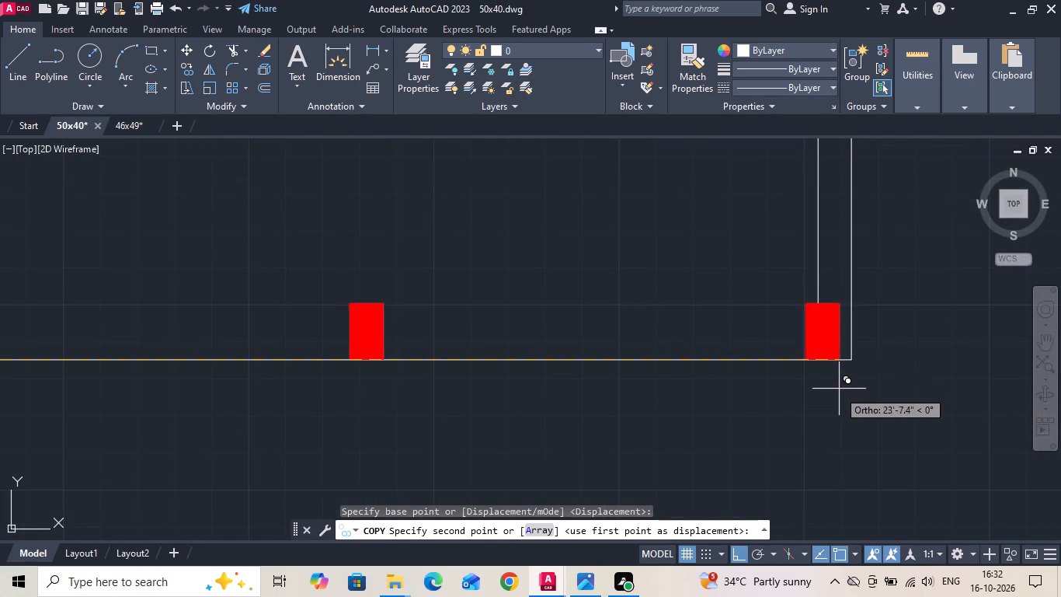
pyautogui.click(853, 360)
pyautogui.scroll(-3, 640, 379)
pyautogui.scroll(-1, 515, 396)
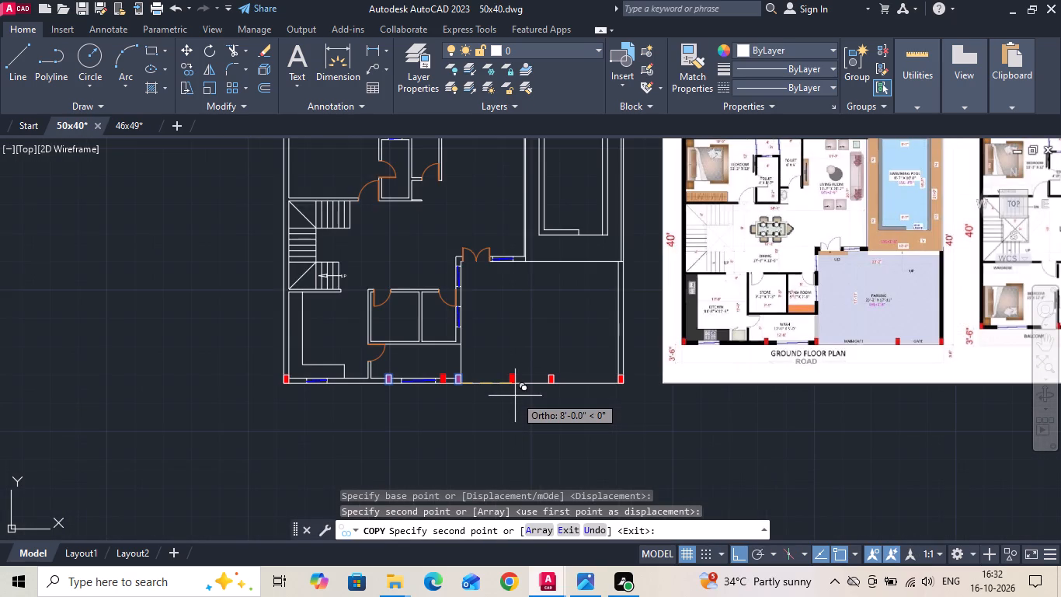
pyautogui.press('Escape')
# Save the drawing.
pyautogui.hotkey('ctrl', 's')
pyautogui.hotkey('ctrl', 's')
pyautogui.hotkey('ctrl', 's')
pyautogui.hotkey('ctrl', 's')
pyautogui.hotkey('ctrl', 's')
pyautogui.hotkey('ctrl', 's')
pyautogui.hotkey('ctrl', 's')
pyautogui.hotkey('ctrl', 's')
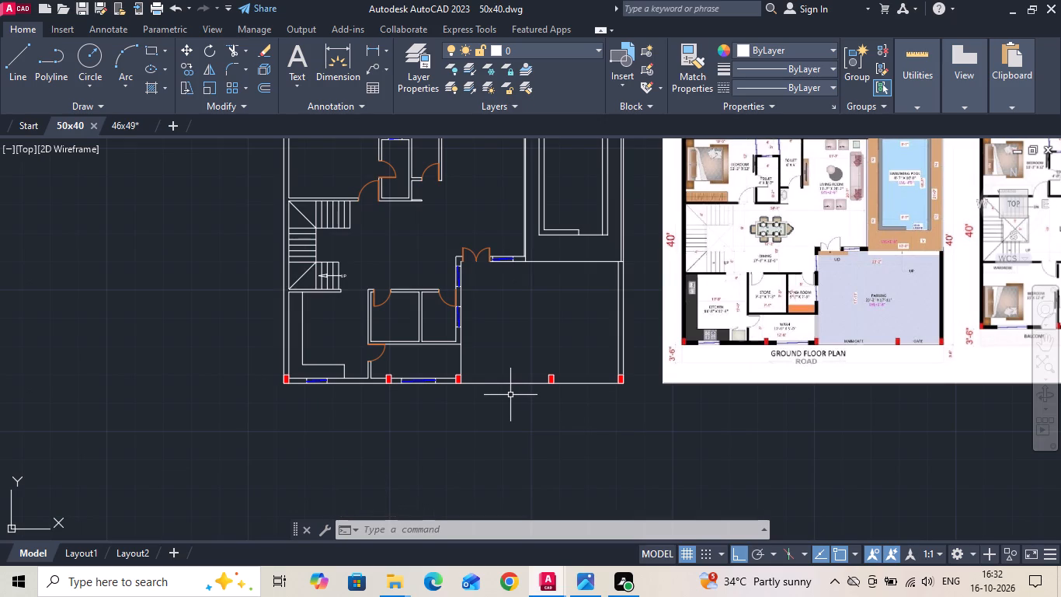
pyautogui.hotkey('ctrl', 's')
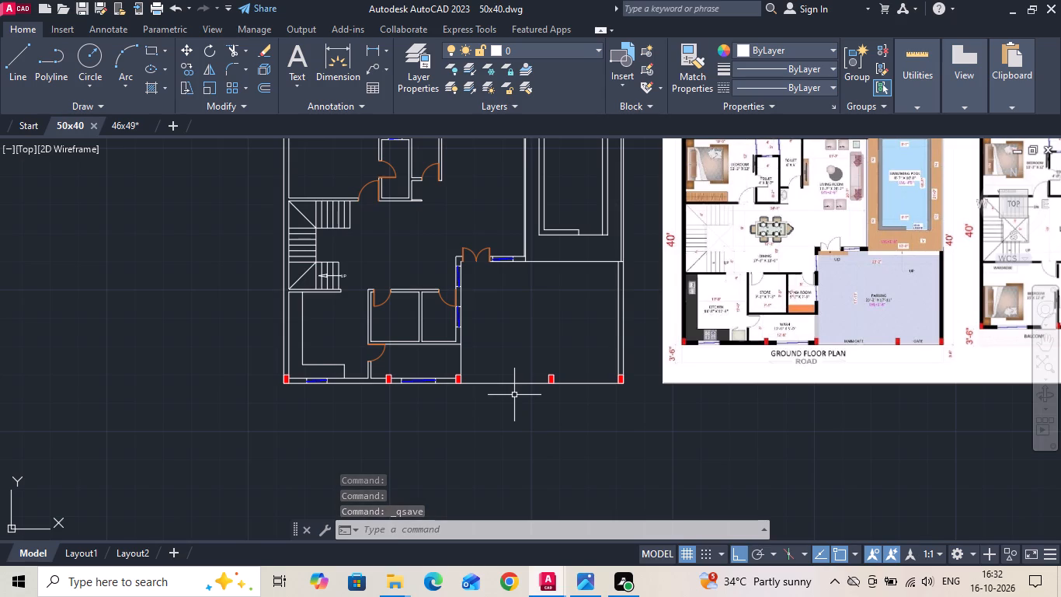
# Offset the inner bottom wall lines of the pooja room and the stair-side bedroom by 16 into each room.
pyautogui.scroll(2, 781, 309)
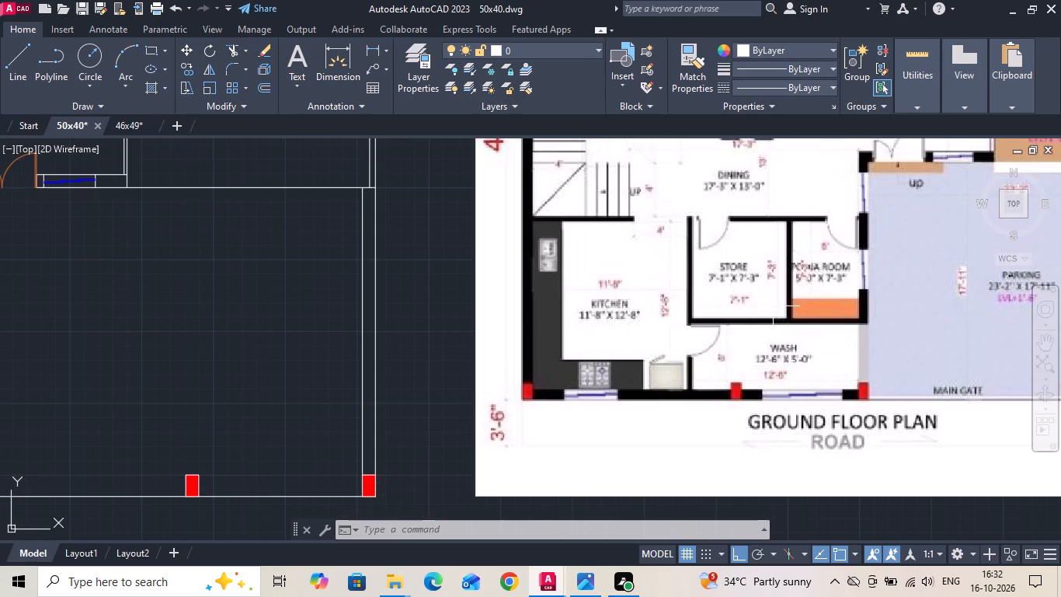
pyautogui.write('o 16')
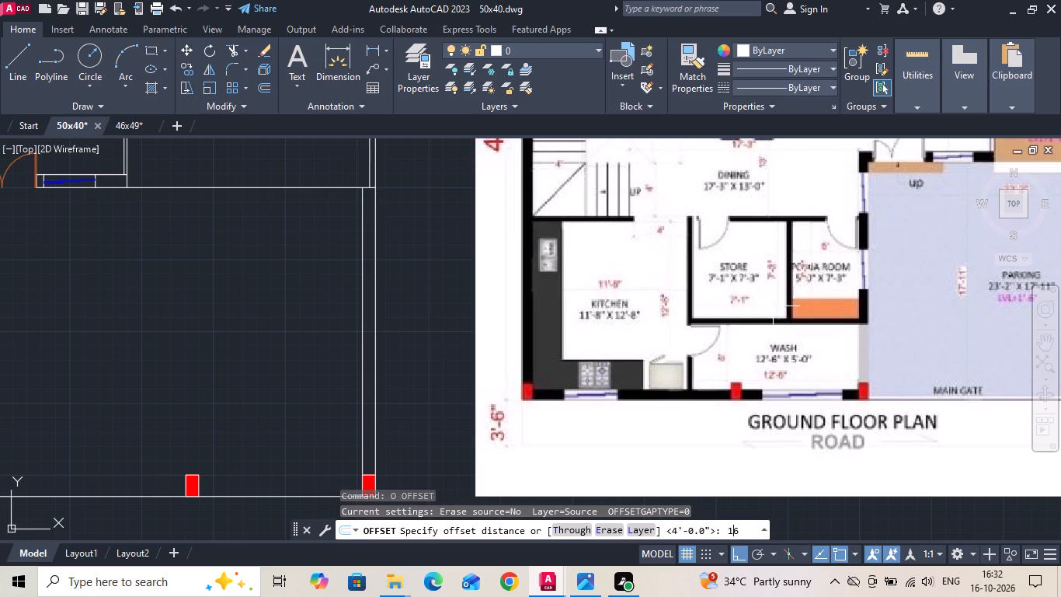
pyautogui.press('space')
pyautogui.scroll(-2, 728, 359)
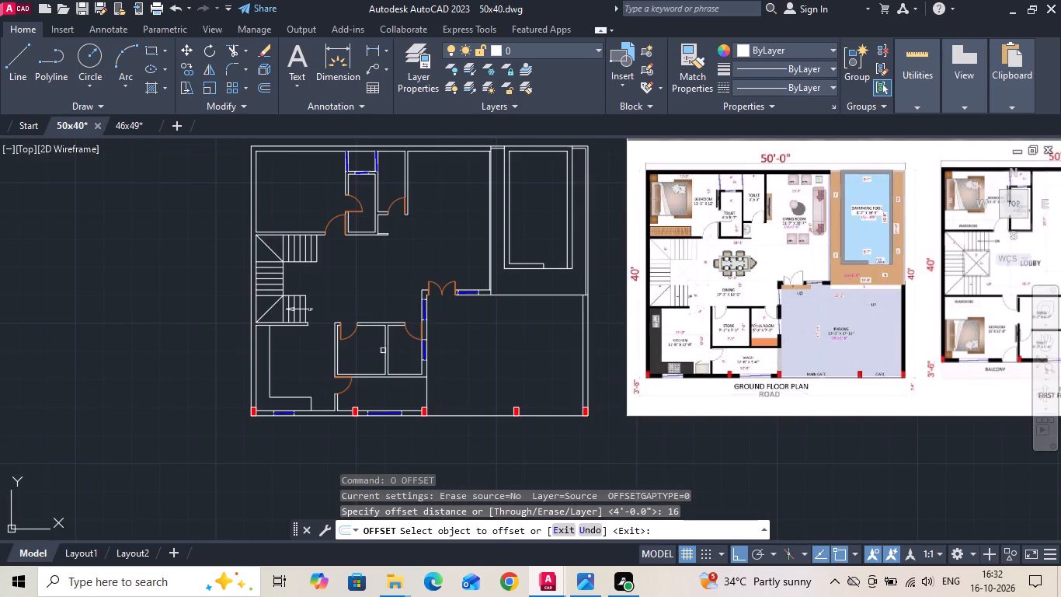
pyautogui.scroll(2, 377, 354)
pyautogui.moveTo(427, 408); pyautogui.dragTo(427, 400)
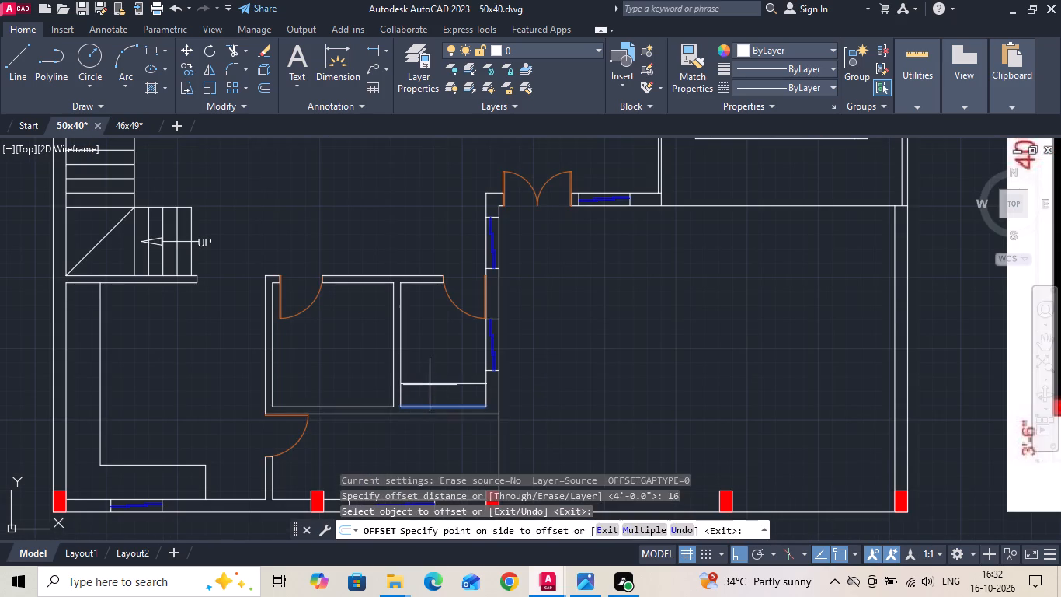
pyautogui.click(430, 385)
pyautogui.scroll(-2, 437, 414)
pyautogui.scroll(1, 328, 298)
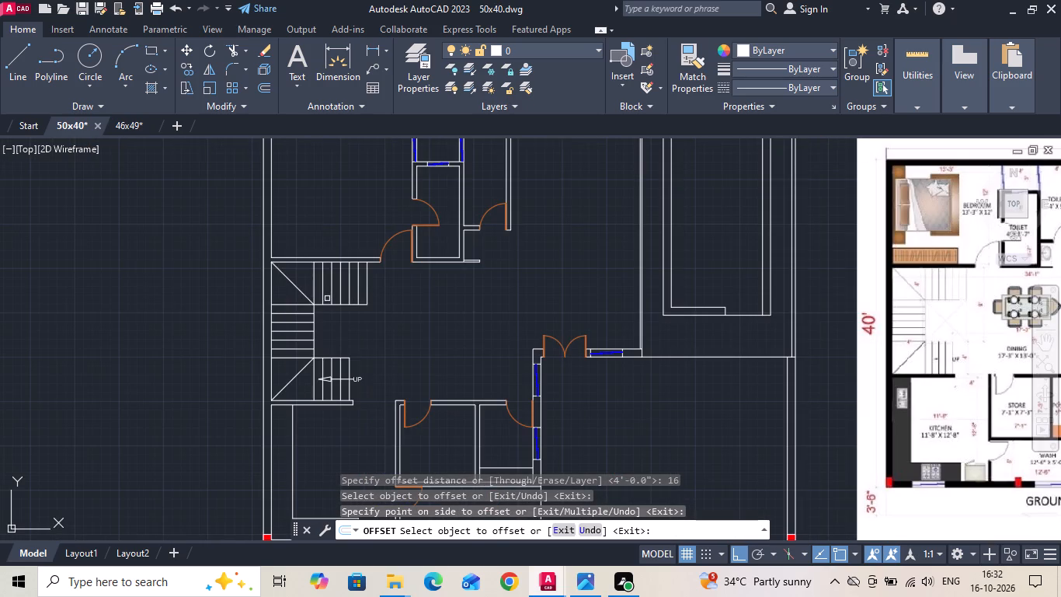
pyautogui.click(335, 257)
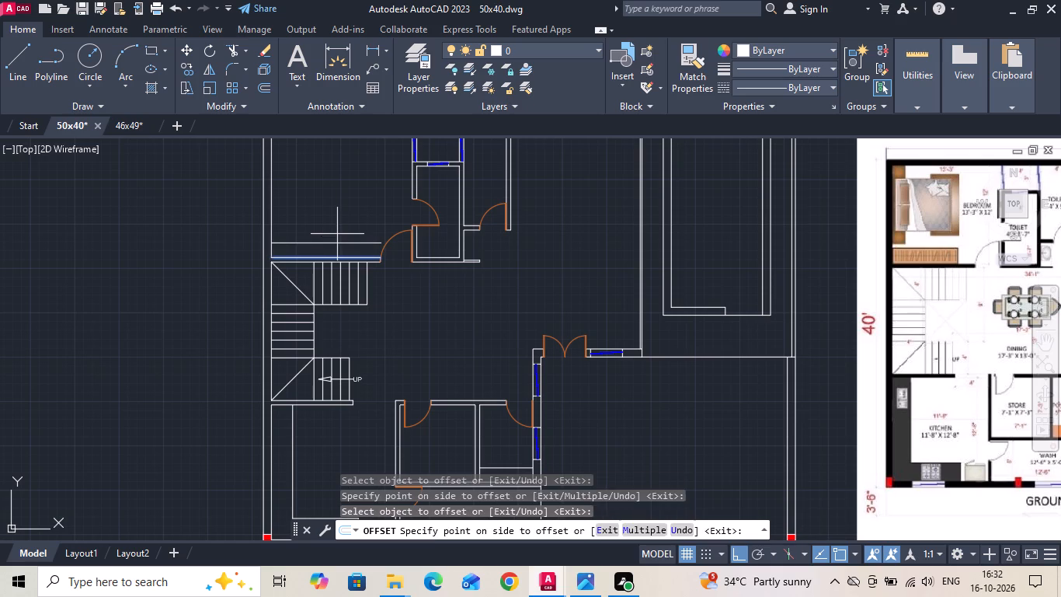
pyautogui.click(337, 233)
pyautogui.scroll(-1, 266, 304)
pyautogui.press('Escape')
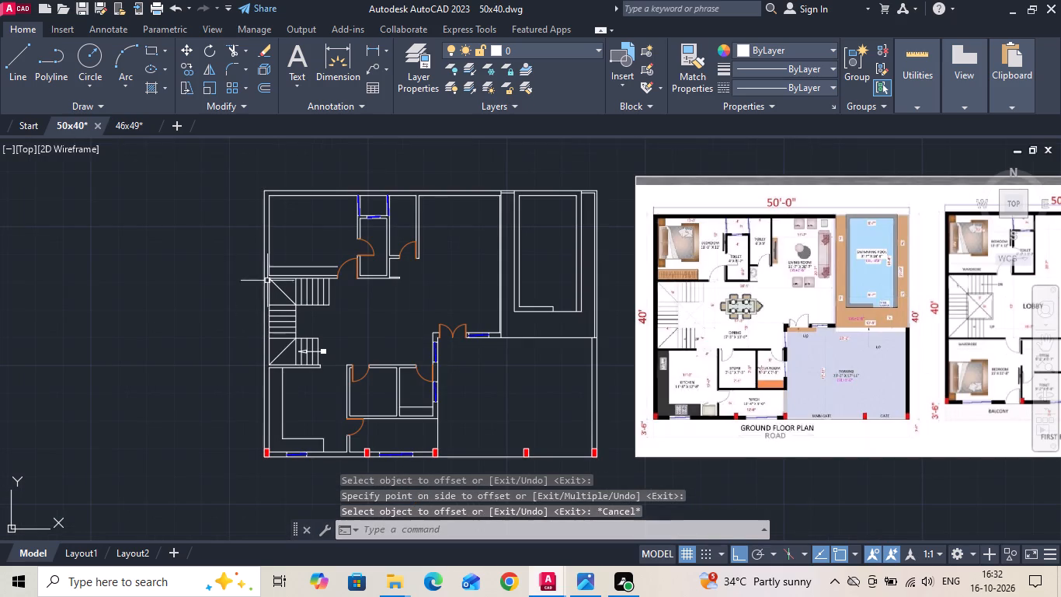
# Compare the wardrobe line along the bedroom's bottom wall with the wardrobe in the reference ground floor plan.
pyautogui.scroll(3, 277, 261)
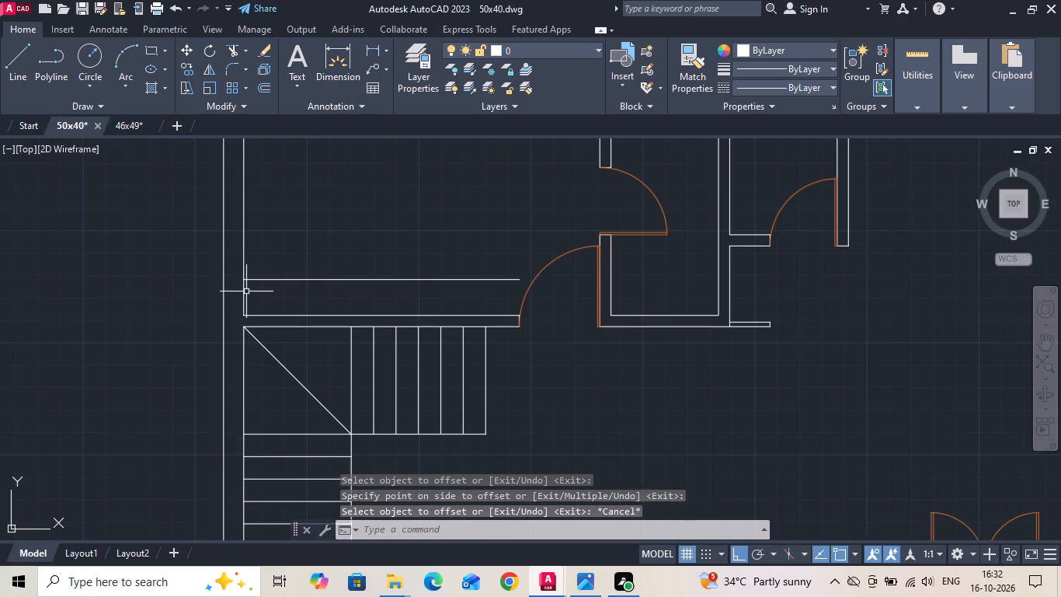
pyautogui.click(244, 295)
pyautogui.press('Escape')
pyautogui.scroll(-2, 273, 243)
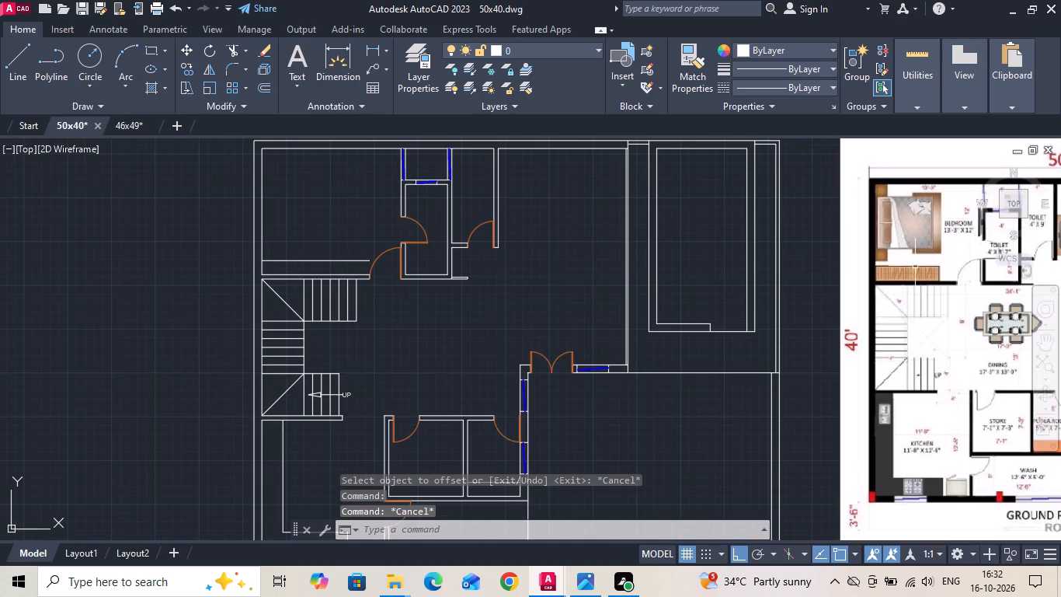
pyautogui.scroll(2, 964, 301)
pyautogui.scroll(-2, 938, 318)
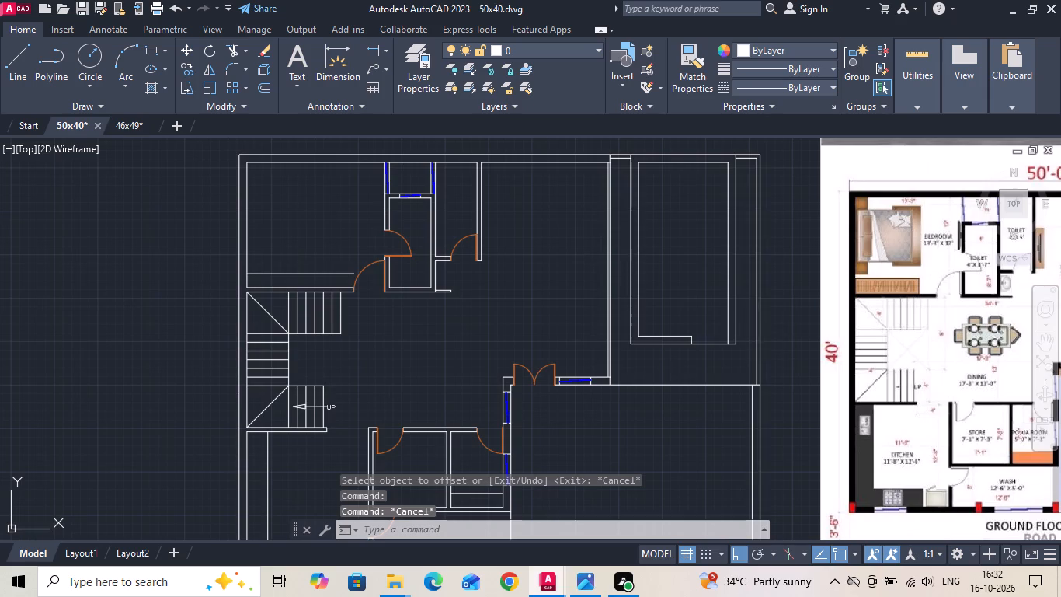
pyautogui.scroll(2, 986, 331)
pyautogui.scroll(-2, 821, 316)
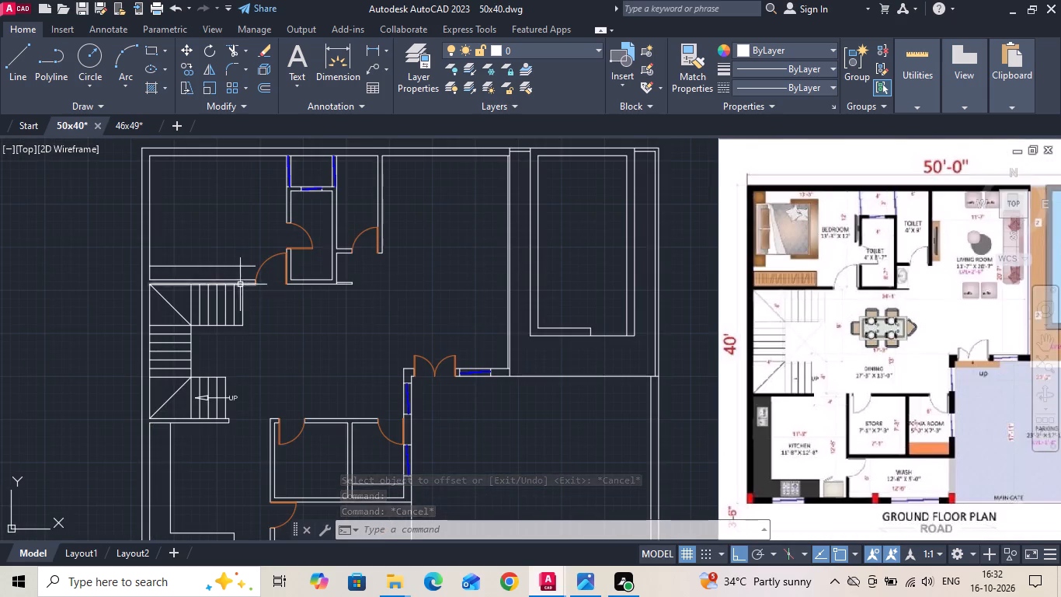
pyautogui.scroll(3, 239, 284)
pyautogui.scroll(-3, 208, 327)
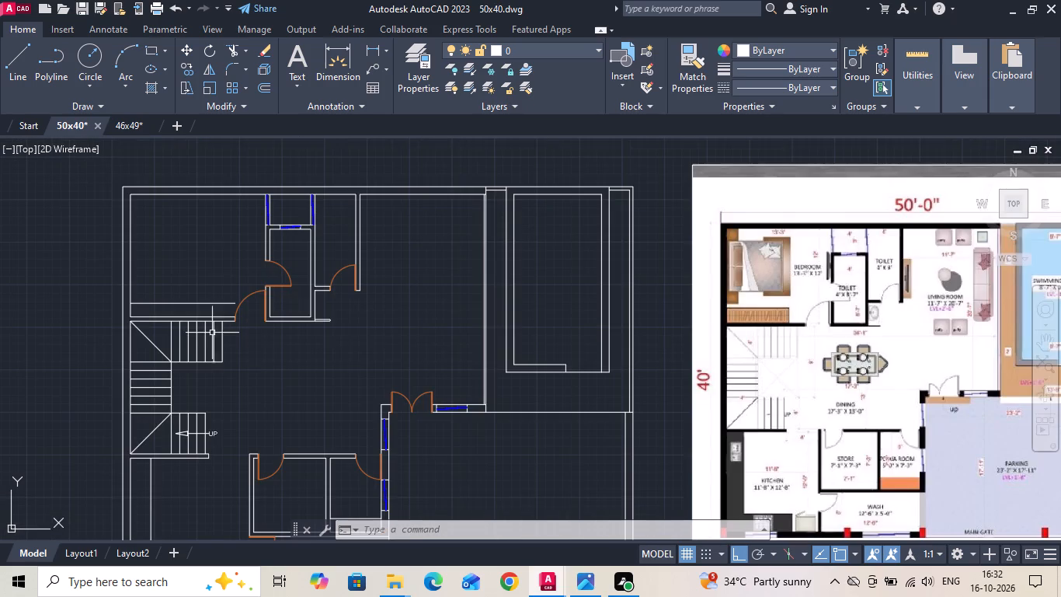
pyautogui.scroll(2, 808, 333)
pyautogui.scroll(-2, 808, 333)
# Stretch the second-last tread line of the upper stair flight about 2'-10.9" up through the bedroom wall, past the wardrobe line.
pyautogui.scroll(3, 162, 329)
pyautogui.moveTo(392, 334); pyautogui.dragTo(372, 336)
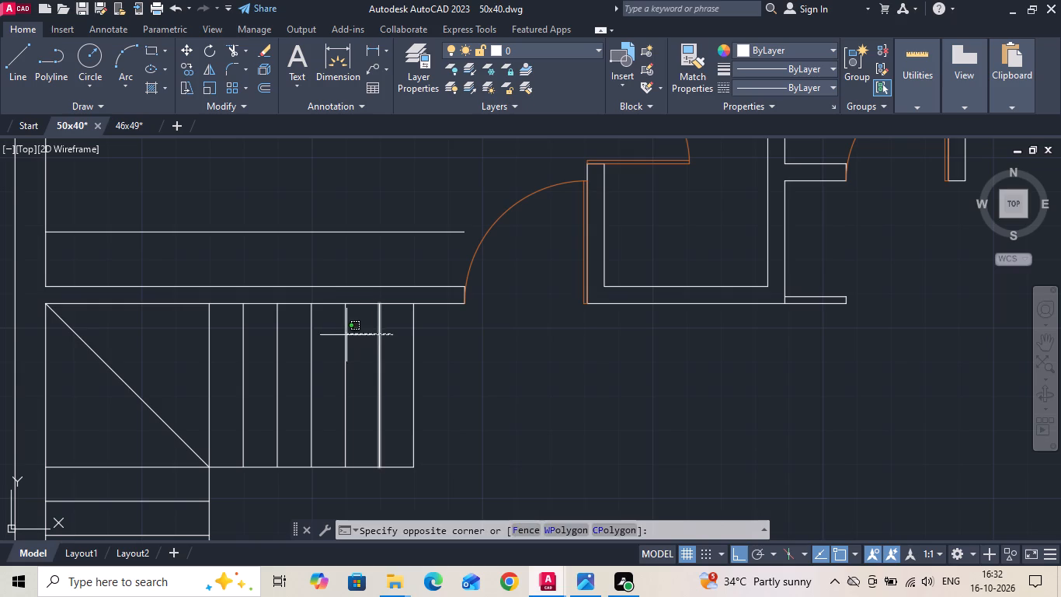
pyautogui.click(346, 335)
pyautogui.click(376, 303)
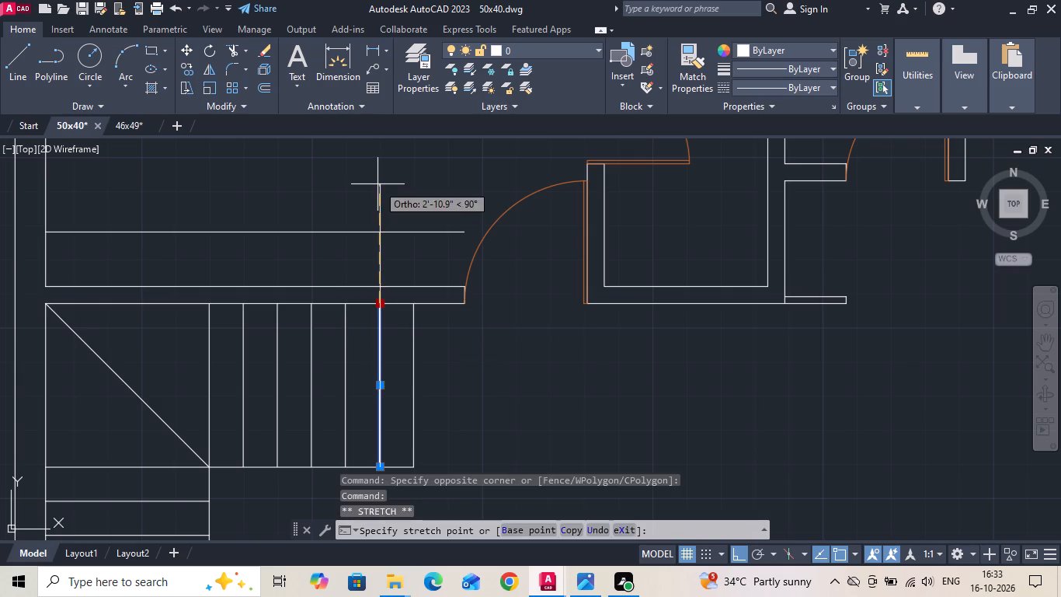
pyautogui.click(377, 183)
pyautogui.press('Escape')
# Trim the overhanging ends and the piece inside the wall so the wardrobe outline closes at its door-side end.
pyautogui.press('t')
pyautogui.press('r')
pyautogui.press('space')
pyautogui.moveTo(381, 194); pyautogui.dragTo(393, 227)
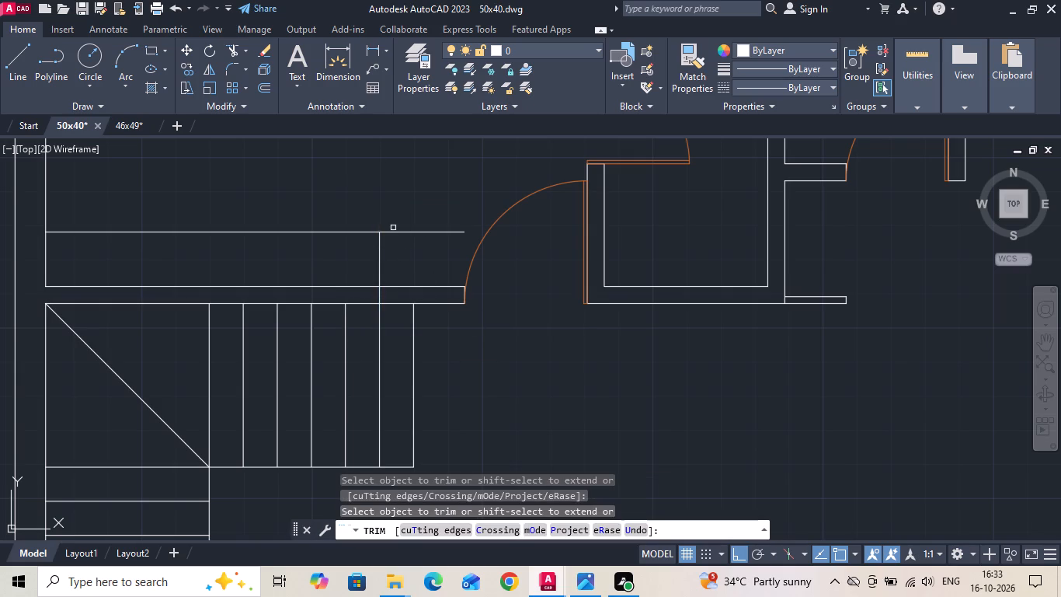
pyautogui.click(393, 231)
pyautogui.click(381, 292)
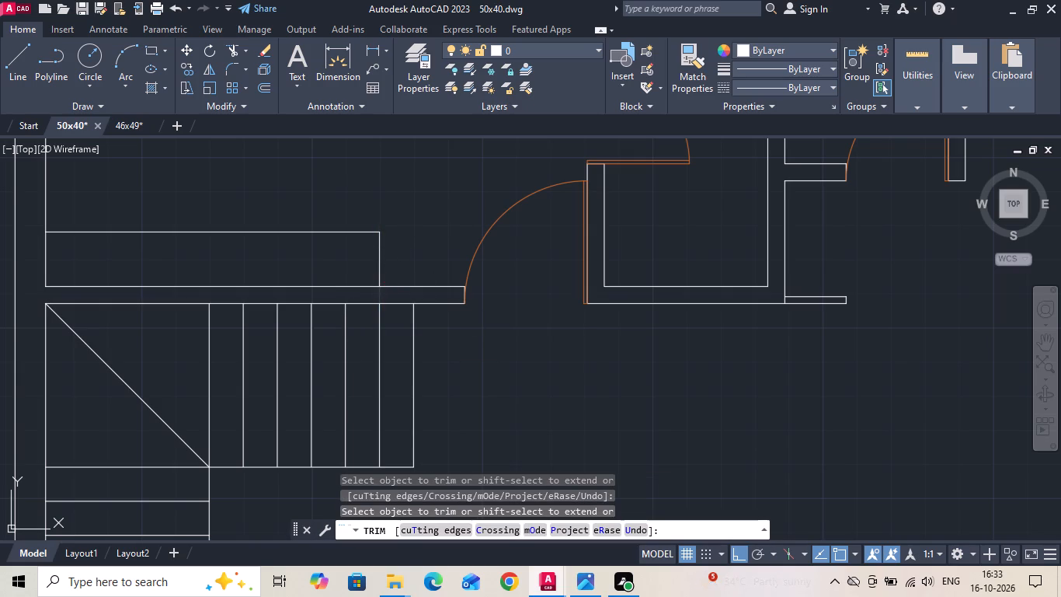
pyautogui.press('Escape')
# Save the drawing with the new wardrobe outline.
pyautogui.hotkey('ctrl', 's')
pyautogui.hotkey('ctrl', 's')
pyautogui.hotkey('ctrl', 's')
pyautogui.hotkey('ctrl', 's')
pyautogui.hotkey('ctrl', 's')
pyautogui.hotkey('ctrl', 's')
pyautogui.hotkey('ctrl', 's')
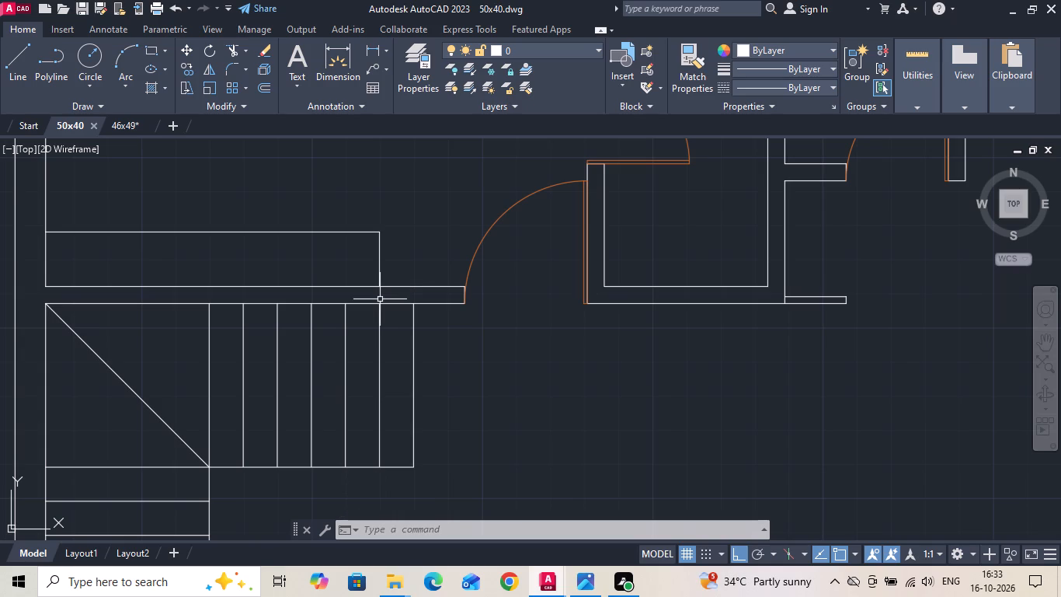
pyautogui.press('Escape')
pyautogui.scroll(-5, 284, 316)
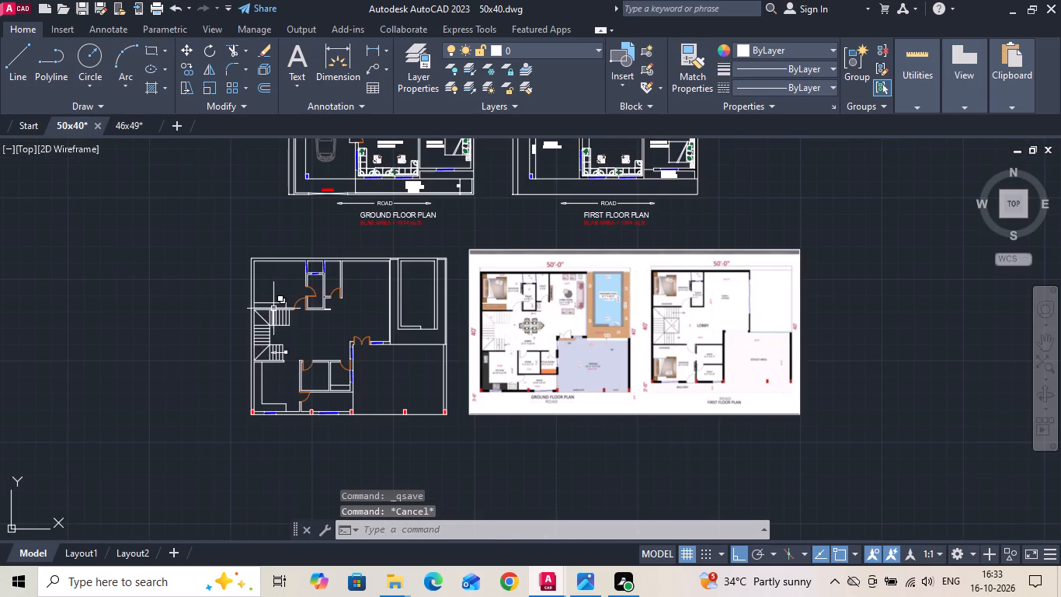
pyautogui.hotkey('ctrl', 's')
pyautogui.hotkey('ctrl', 's')
pyautogui.hotkey('ctrl', 's')
pyautogui.hotkey('ctrl', 's')
pyautogui.hotkey('ctrl', 's')
pyautogui.hotkey('ctrl', 's')
pyautogui.hotkey('ctrl', 's')
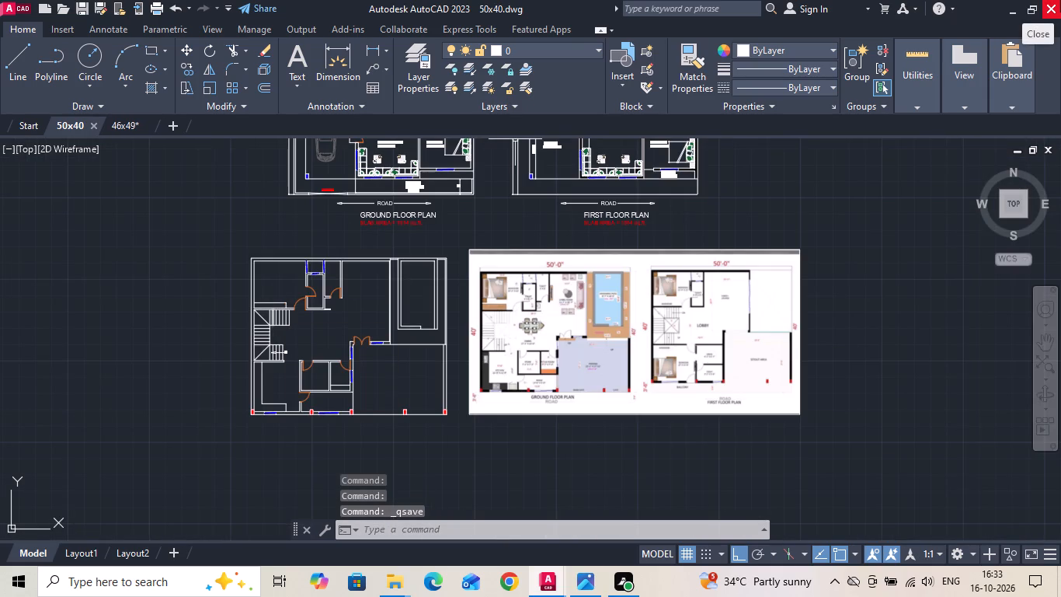
# Copy the ROAD label with its arrows and the GROUND FLOOR PLAN title from the upper plan to below the new 50x40 plan.
pyautogui.scroll(1, 297, 295)
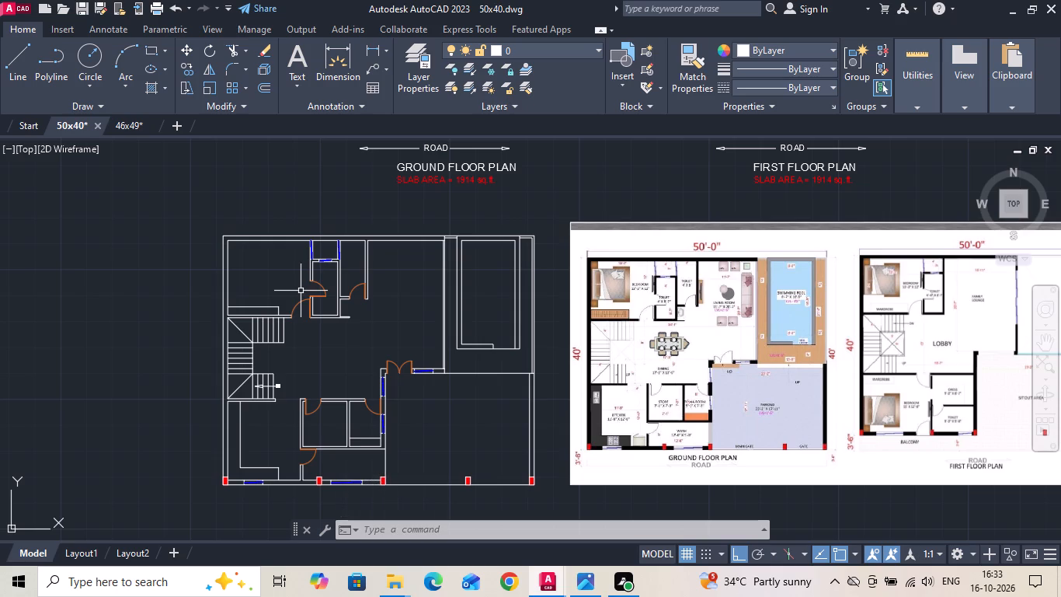
pyautogui.scroll(-1, 297, 323)
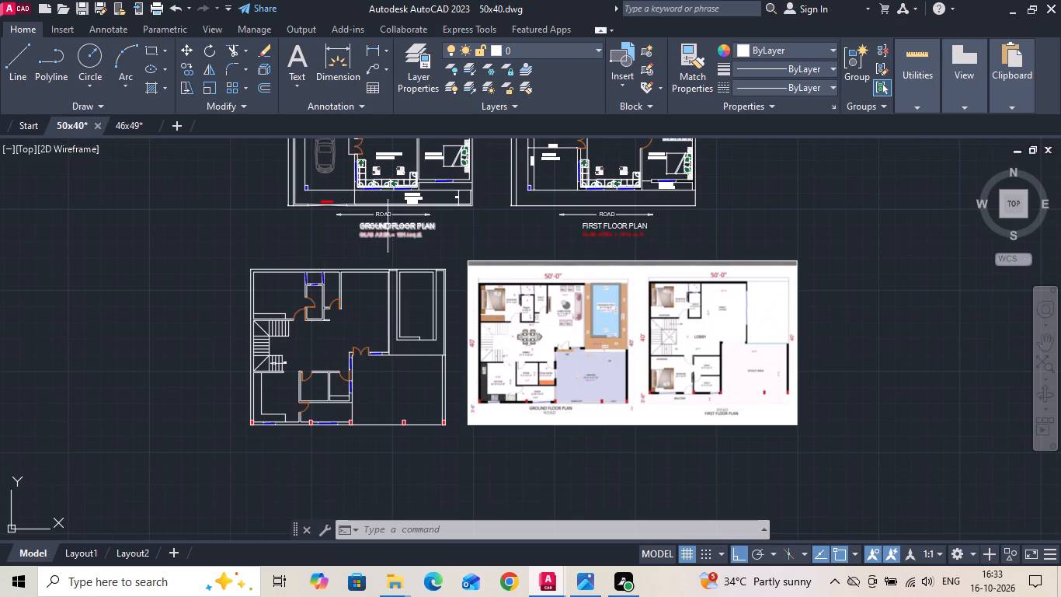
pyautogui.scroll(3, 558, 398)
pyautogui.scroll(-2, 521, 431)
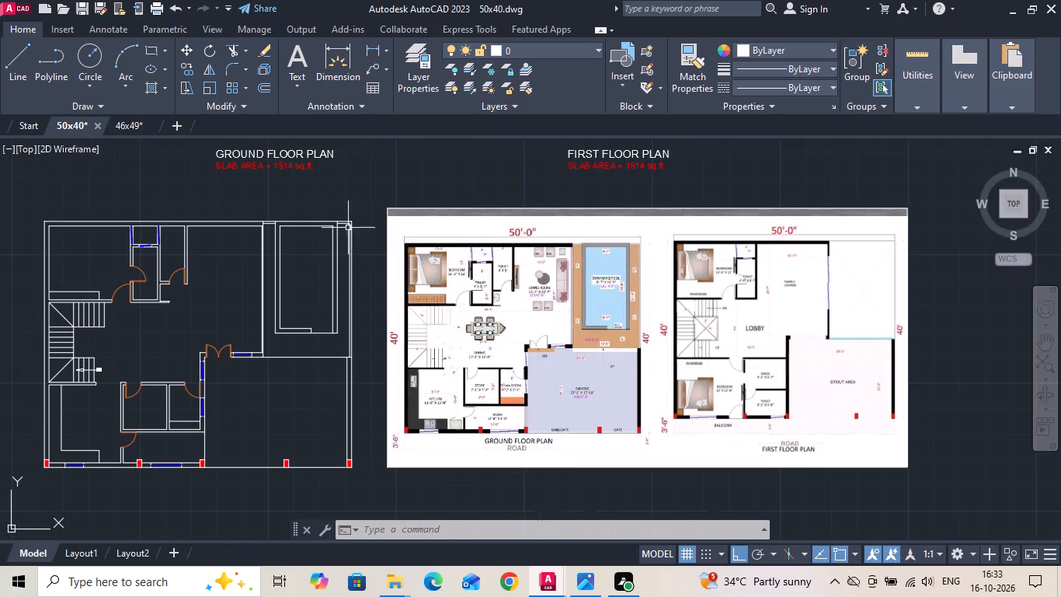
pyautogui.moveTo(298, 204); pyautogui.dragTo(312, 275, button='middle')
pyautogui.click(302, 222)
pyautogui.scroll(2, 281, 190)
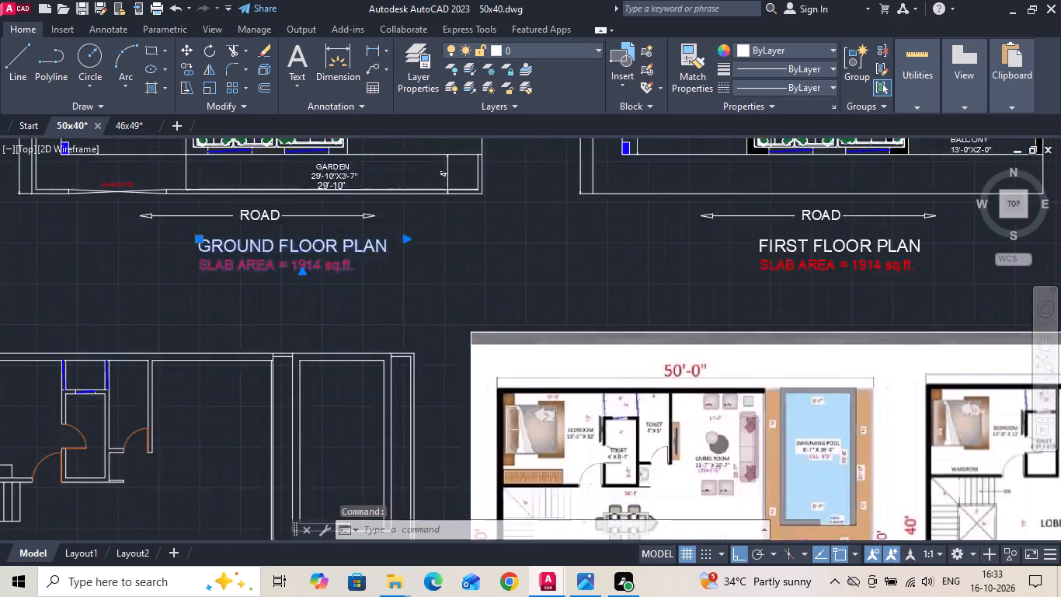
pyautogui.moveTo(297, 210); pyautogui.dragTo(286, 230)
pyautogui.click(46, 249)
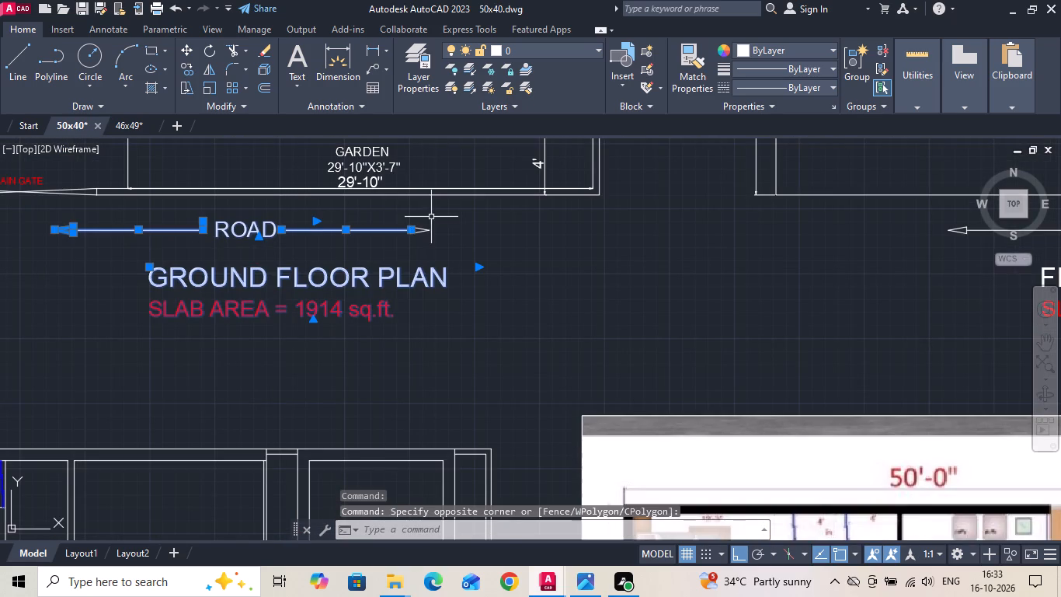
pyautogui.moveTo(433, 213); pyautogui.dragTo(399, 246)
pyautogui.click(348, 259)
pyautogui.rightClick(346, 257)
pyautogui.click(373, 317)
pyautogui.scroll(-1, 377, 314)
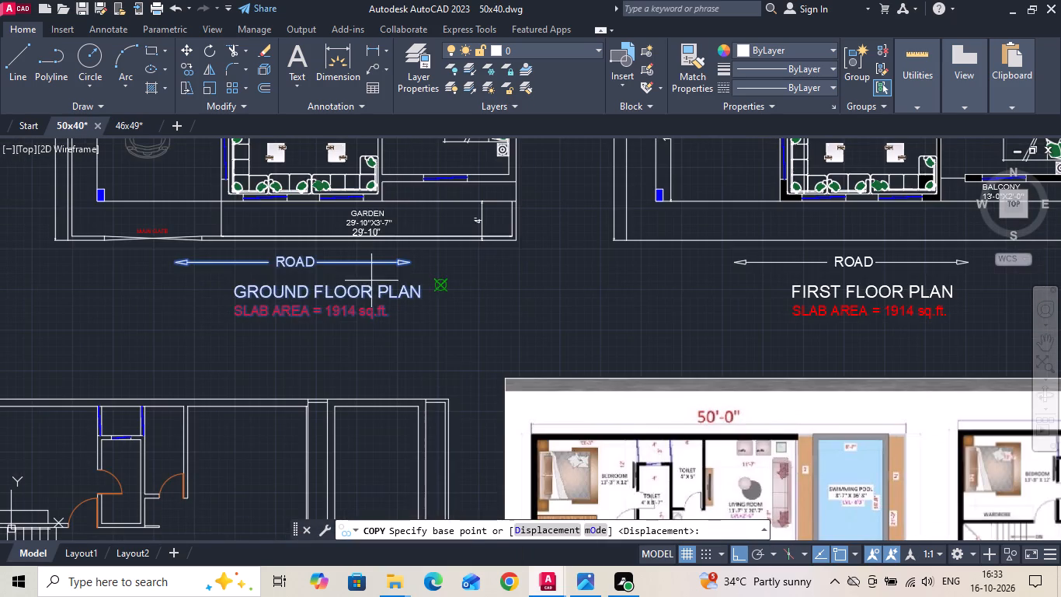
pyautogui.moveTo(367, 298); pyautogui.dragTo(360, 330)
pyautogui.scroll(-1, 362, 331)
pyautogui.moveTo(377, 371); pyautogui.dragTo(404, 198, button='middle')
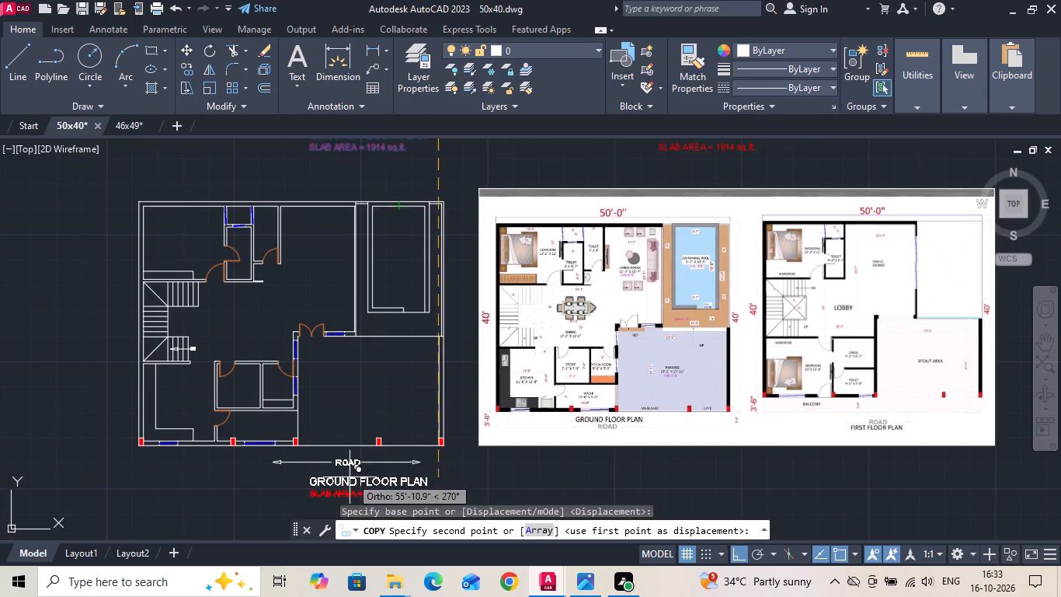
pyautogui.moveTo(350, 477); pyautogui.dragTo(371, 361, button='middle')
pyautogui.press('F8')
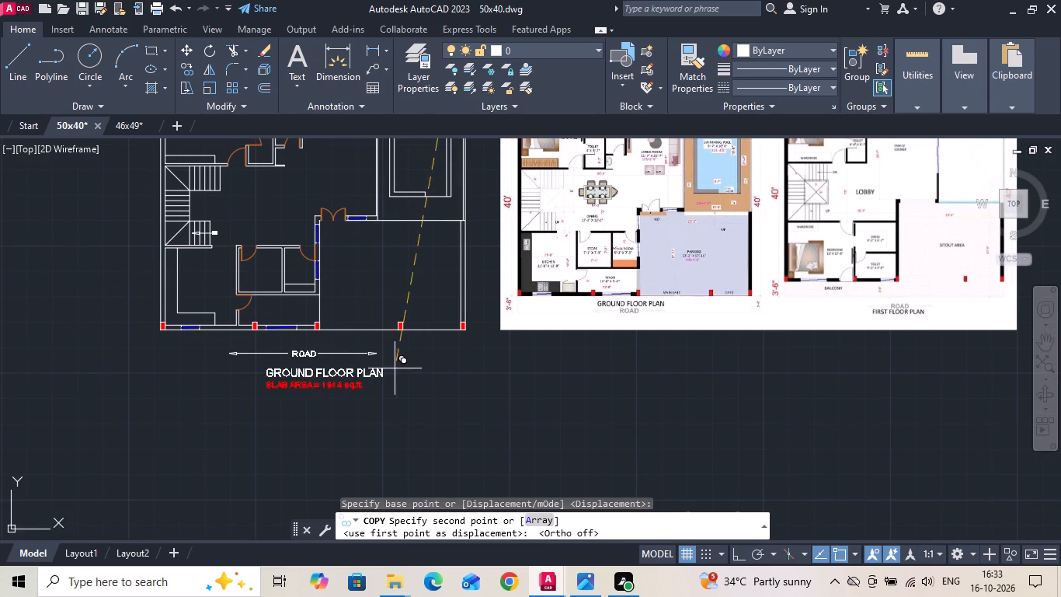
pyautogui.click(412, 364)
pyautogui.press('Escape')
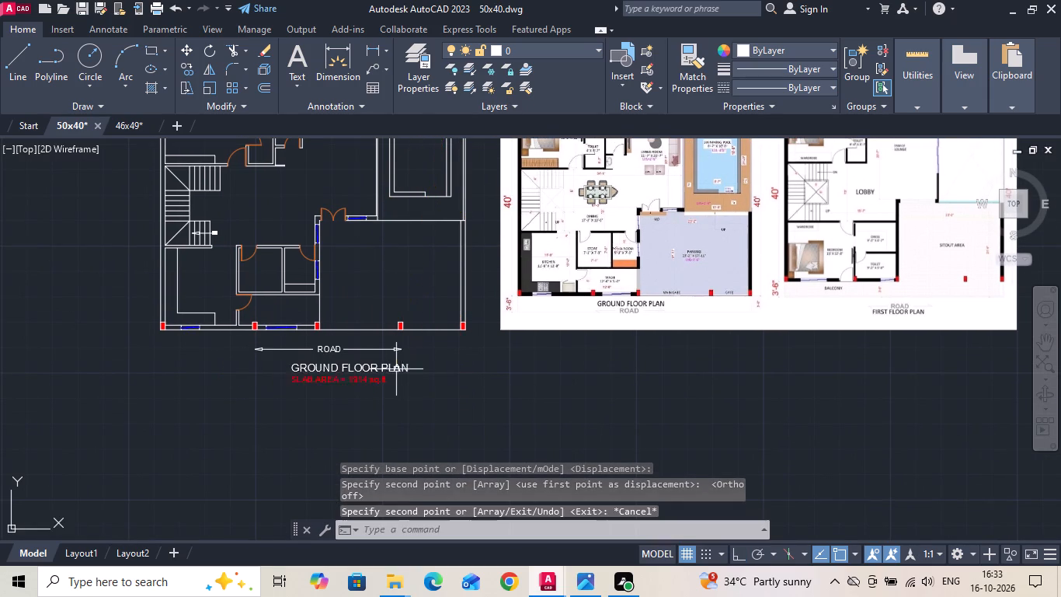
# Delete the red SLAB AREA line from the copied GROUND FLOOR PLAN title.
pyautogui.scroll(1, 381, 377)
pyautogui.doubleClick(374, 382)
pyautogui.scroll(1, 391, 389)
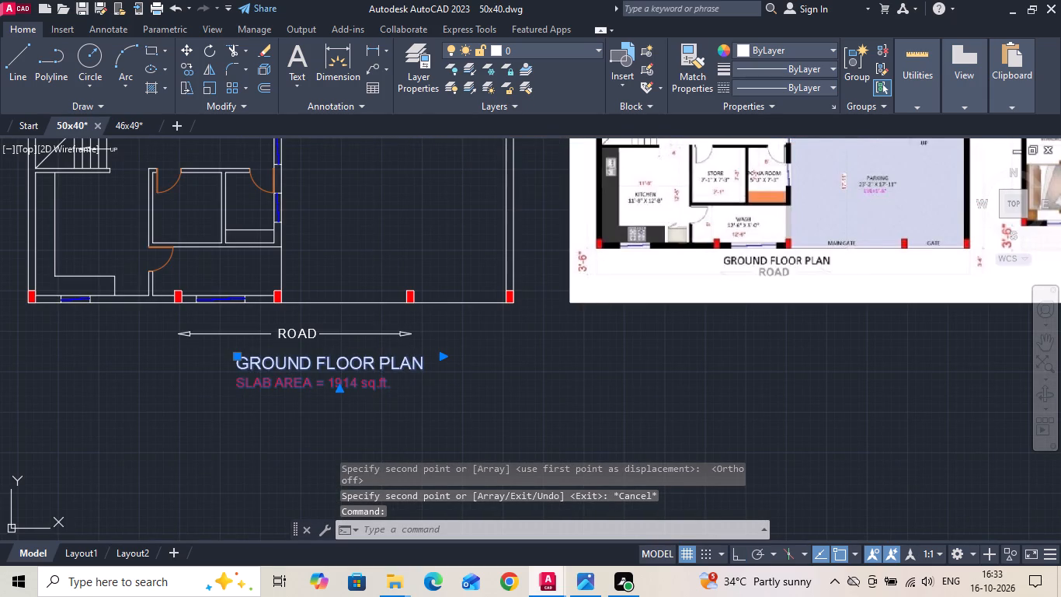
pyautogui.moveTo(435, 389); pyautogui.dragTo(72, 388)
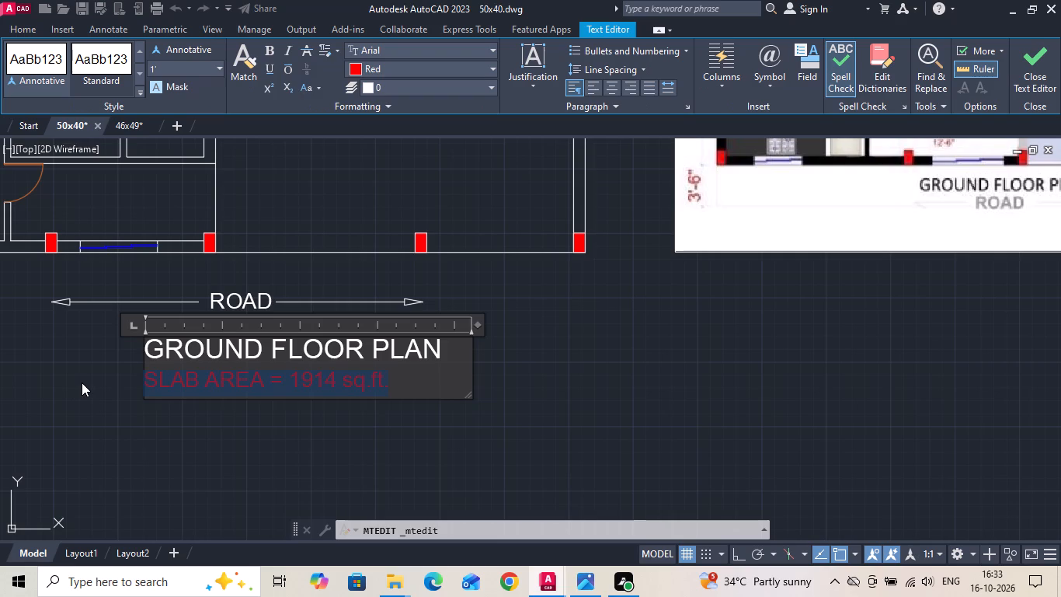
pyautogui.press('Delete')
pyautogui.click(294, 450)
# Move the GROUND FLOOR PLAN title about 3'-1.6" horizontally to the left so it sits centred under the ROAD label.
pyautogui.scroll(-1, 206, 411)
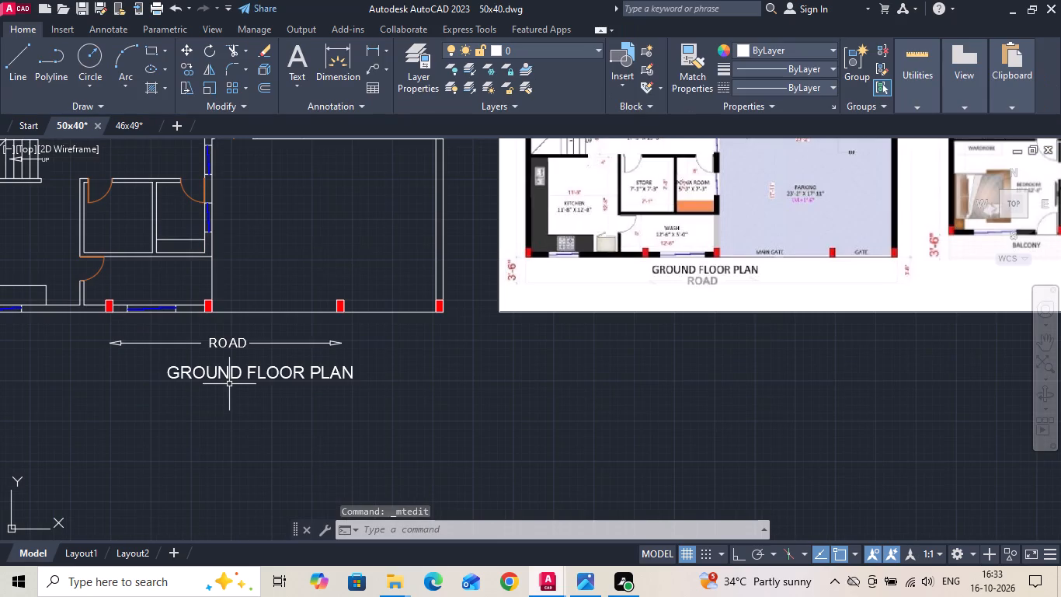
pyautogui.click(231, 376)
pyautogui.rightClick(231, 376)
pyautogui.click(300, 288)
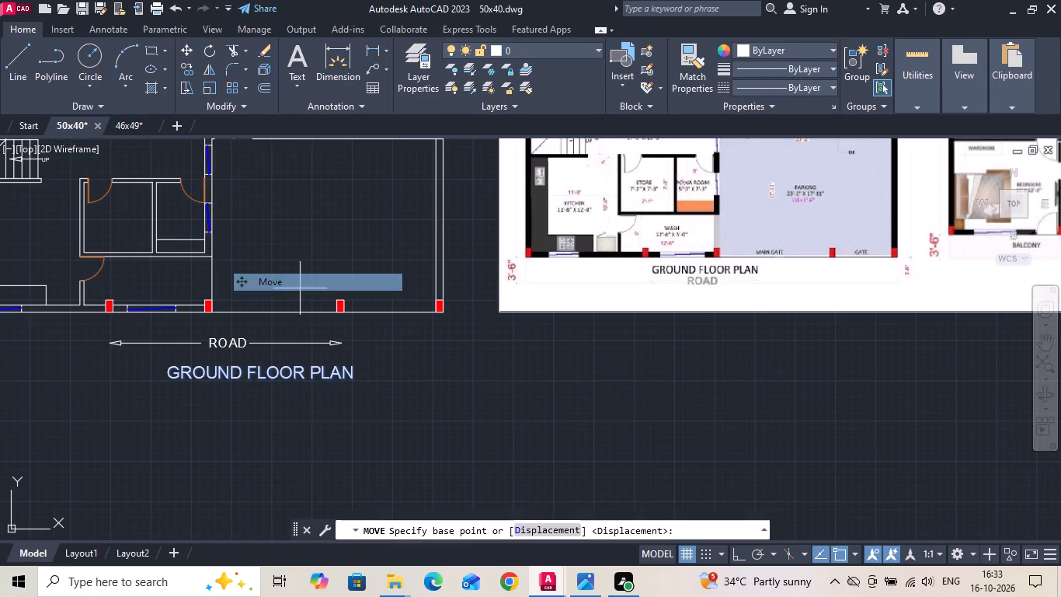
pyautogui.press('F8')
pyautogui.click(491, 414)
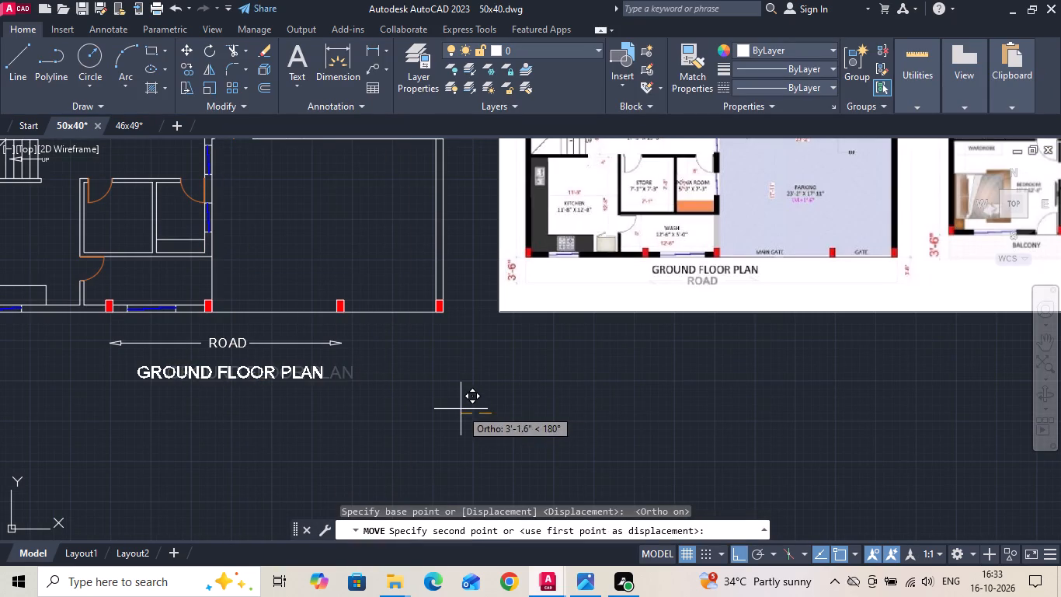
pyautogui.click(461, 409)
# Save the drawing with the new road and title labels.
pyautogui.hotkey('ctrl', 's')
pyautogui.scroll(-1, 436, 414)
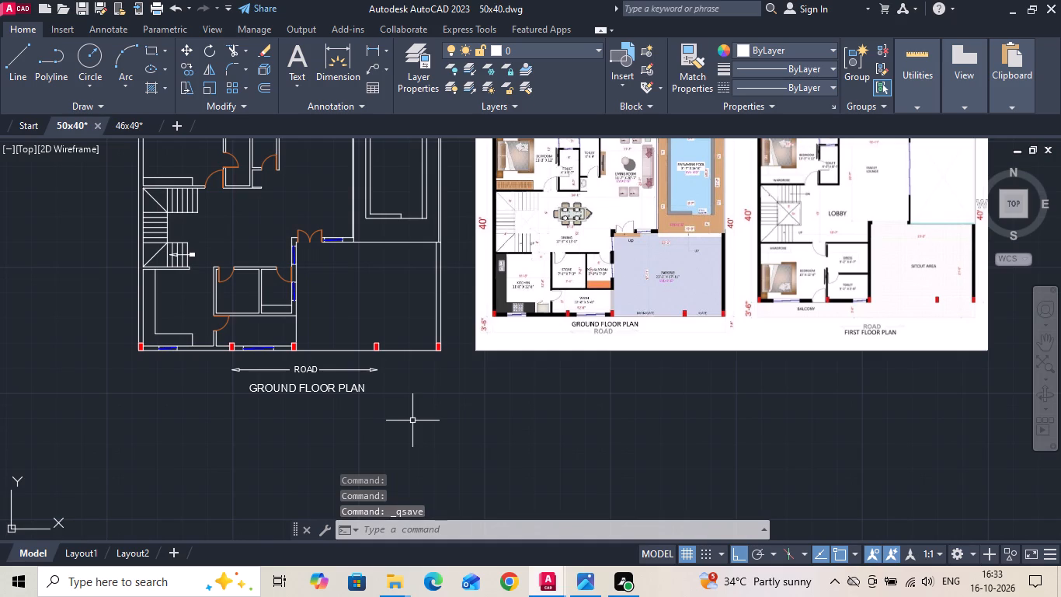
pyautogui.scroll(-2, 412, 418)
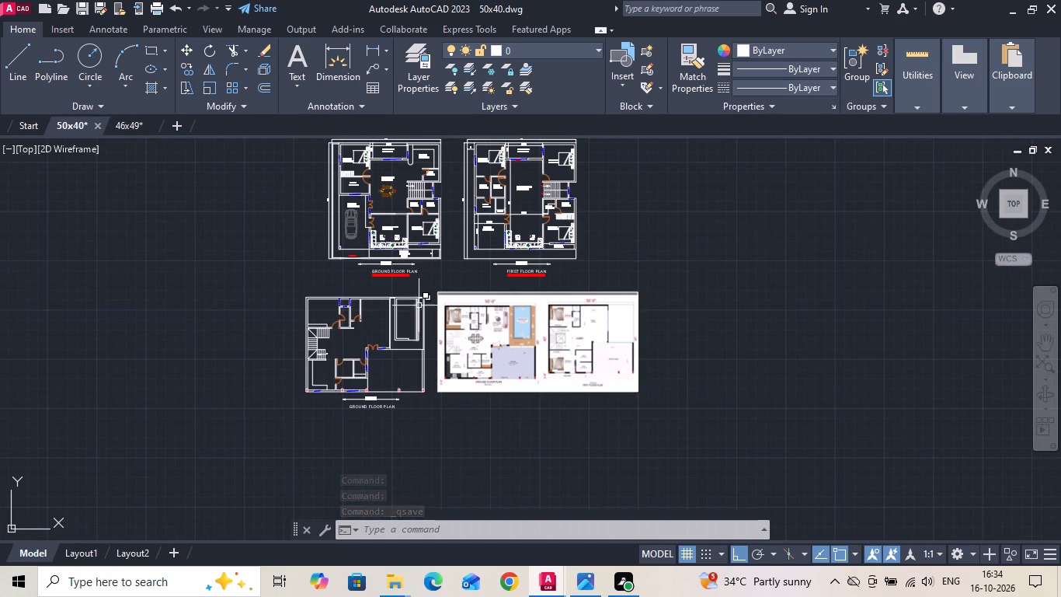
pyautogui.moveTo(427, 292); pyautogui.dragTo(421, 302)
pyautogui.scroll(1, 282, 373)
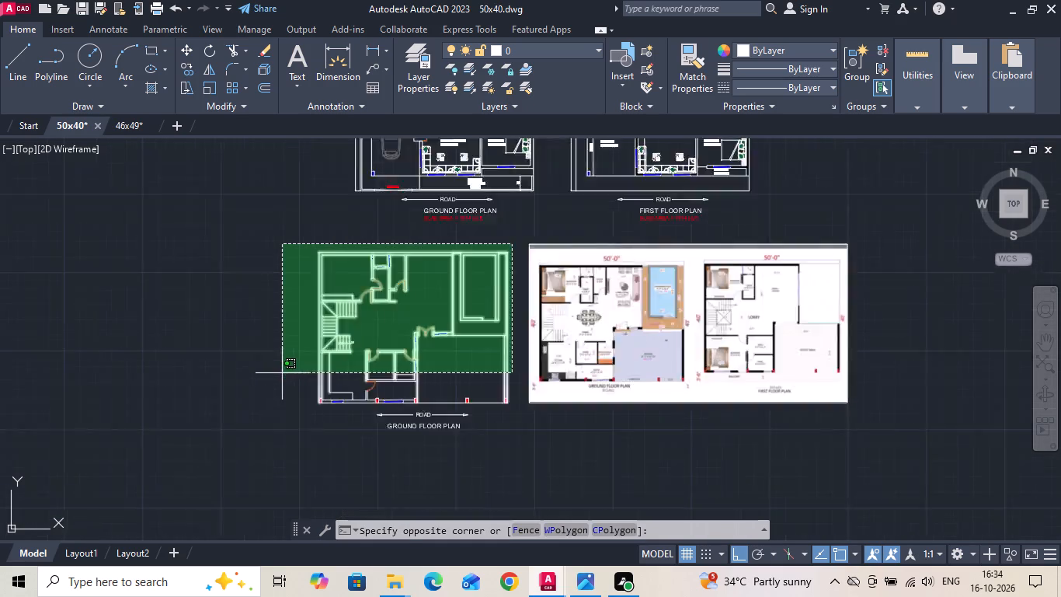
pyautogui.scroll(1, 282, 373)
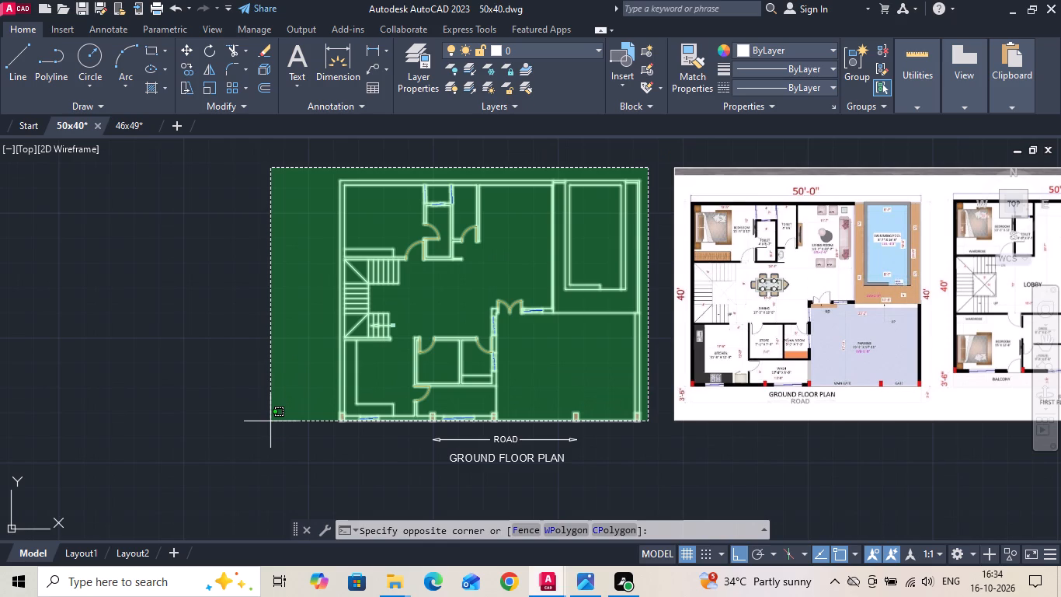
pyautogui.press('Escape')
# Copy the BEDROOM label with its size line from the upper ground floor plan into the new plan's top-left bedroom.
pyautogui.scroll(-1, 239, 410)
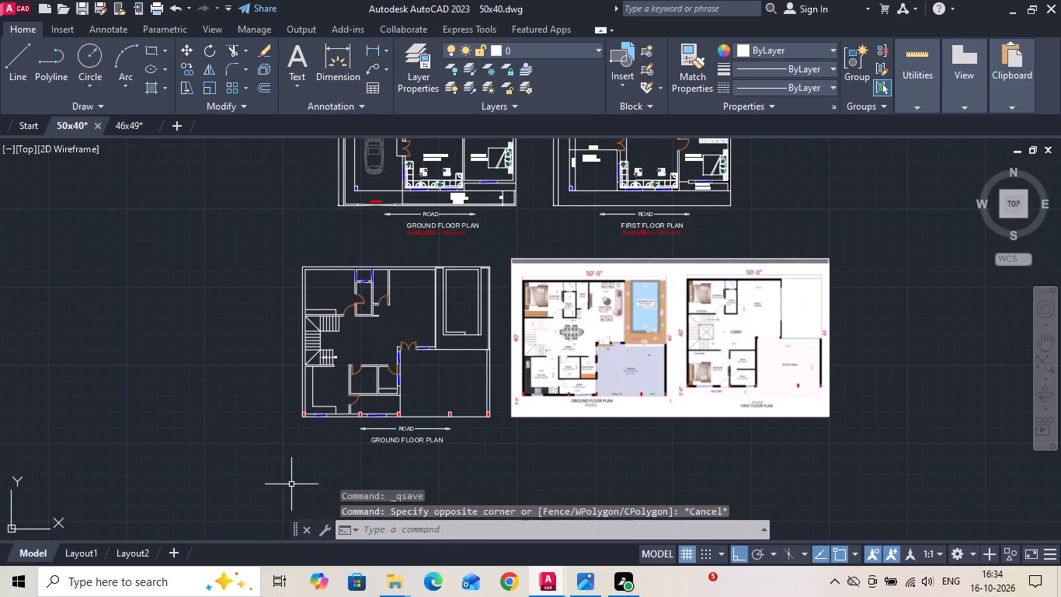
pyautogui.scroll(-2, 346, 278)
pyautogui.scroll(3, 388, 187)
pyautogui.scroll(2, 311, 221)
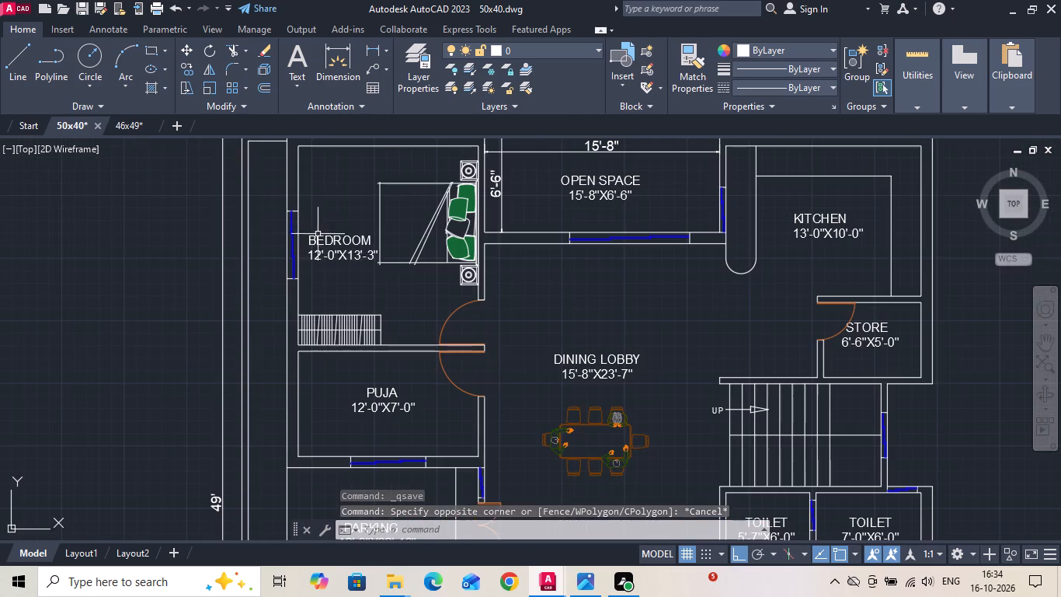
pyautogui.click(318, 239)
pyautogui.rightClick(318, 240)
pyautogui.click(347, 292)
pyautogui.moveTo(340, 253); pyautogui.dragTo(340, 274)
pyautogui.scroll(-2, 403, 211)
pyautogui.moveTo(395, 325); pyautogui.dragTo(398, 197, button='middle')
pyautogui.scroll(-2, 403, 176)
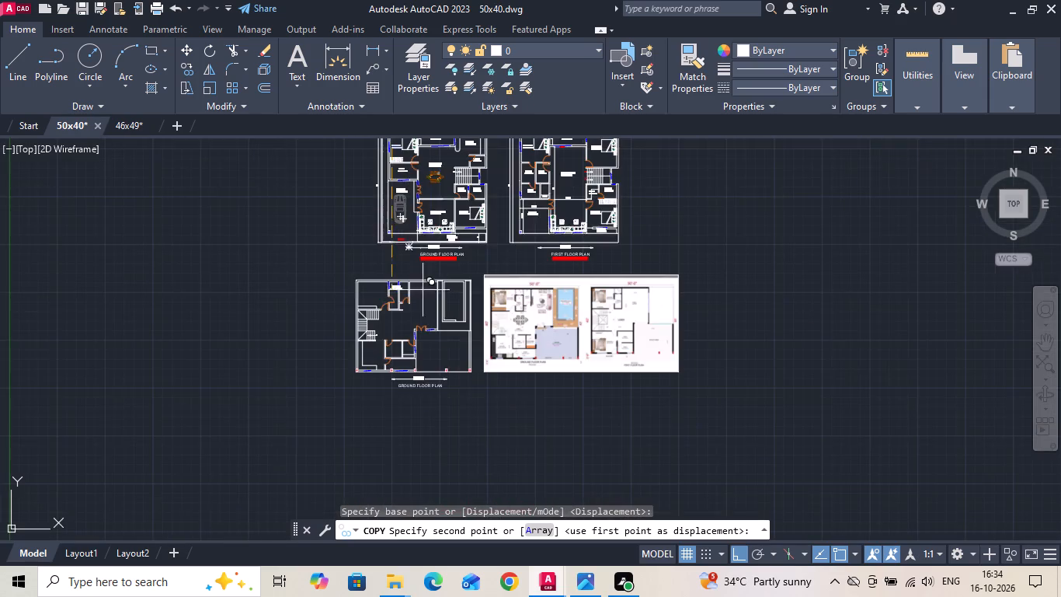
pyautogui.scroll(2, 426, 316)
pyautogui.click(738, 553)
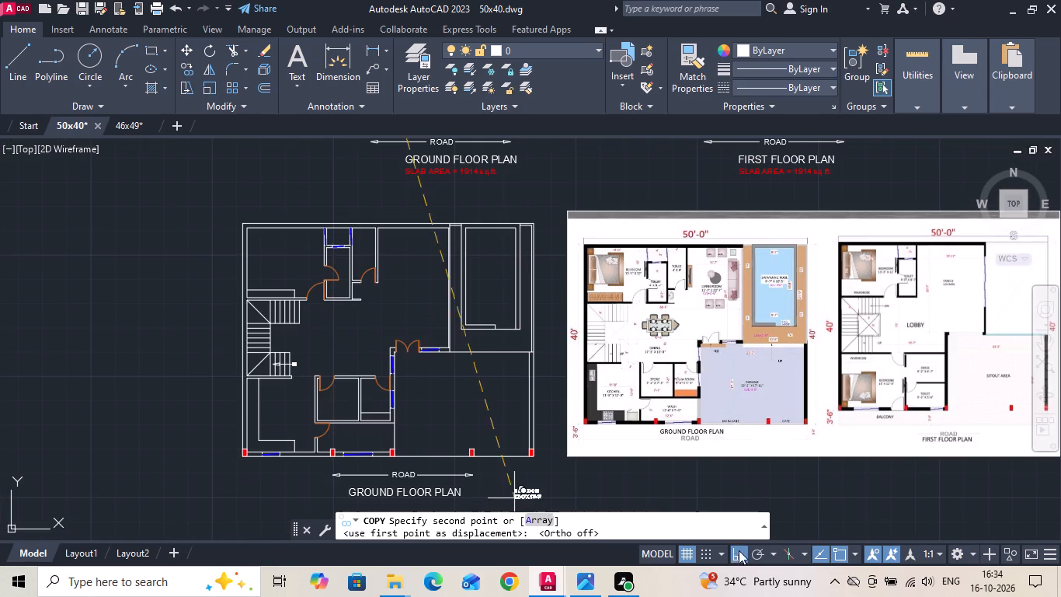
pyautogui.scroll(3, 273, 302)
pyautogui.moveTo(251, 217); pyautogui.dragTo(279, 357, button='middle')
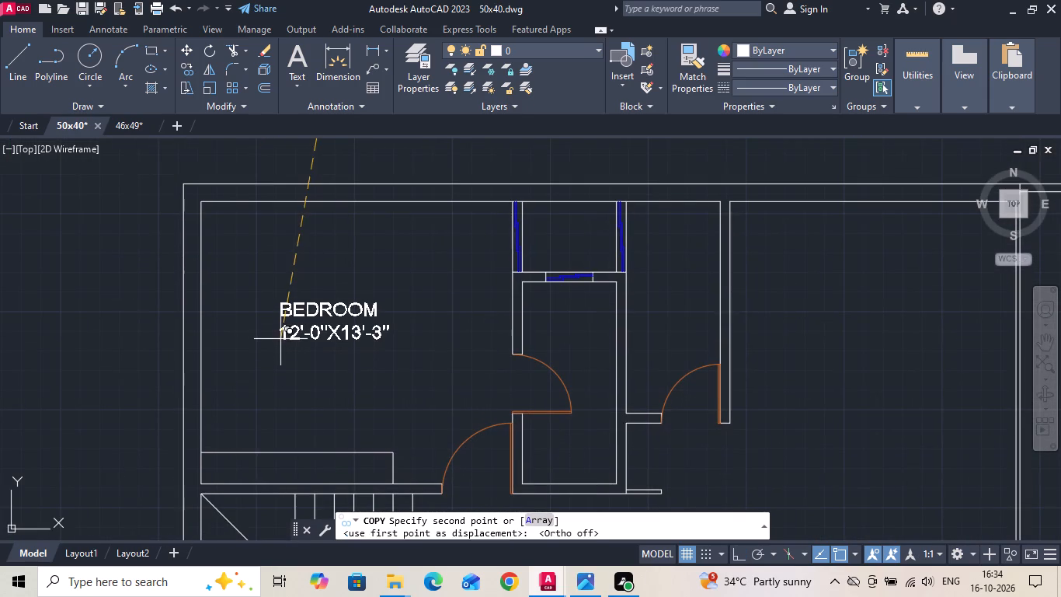
pyautogui.click(298, 347)
pyautogui.press('Escape')
# Add a quick dimension for the bedroom's outer side wall, placing it just inside the room.
pyautogui.scroll(-2, 208, 292)
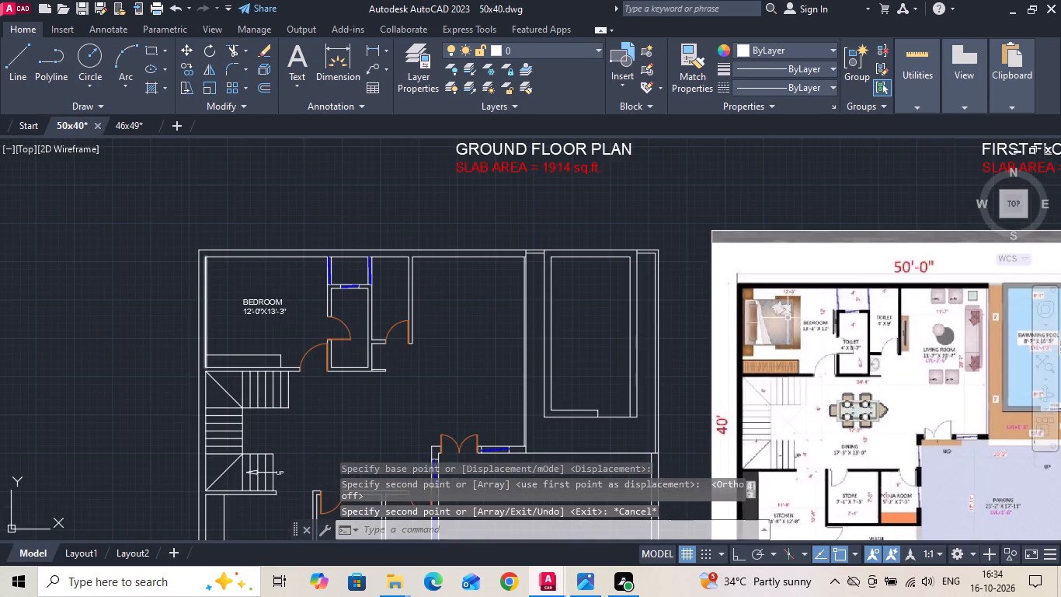
pyautogui.scroll(3, 795, 331)
pyautogui.scroll(-3, 796, 331)
pyautogui.scroll(-2, 485, 287)
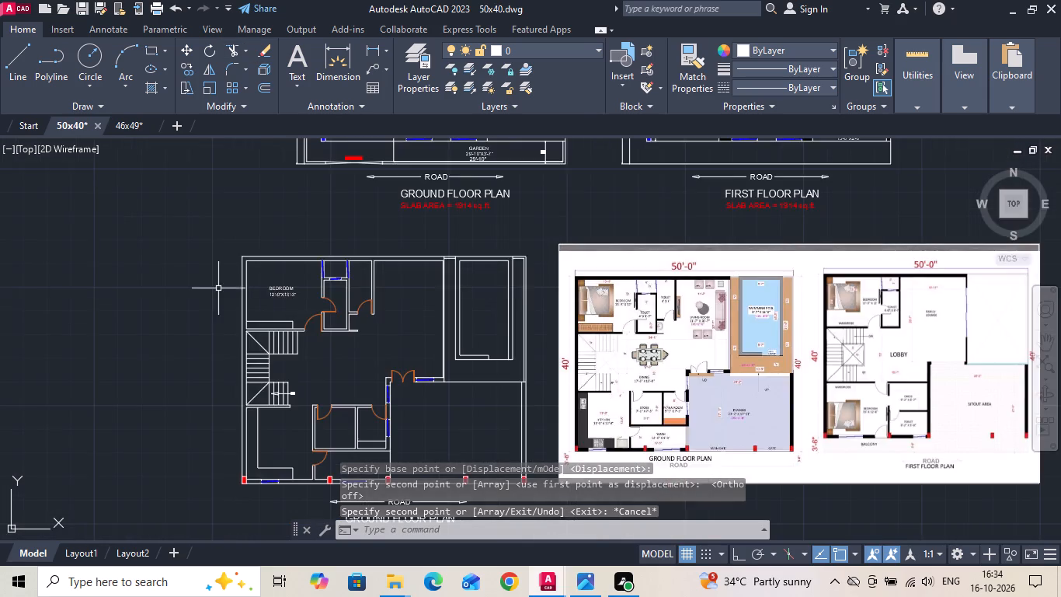
pyautogui.scroll(2, 218, 288)
pyautogui.write('qs')
pyautogui.press('Escape')
pyautogui.write('qdim')
pyautogui.press('space')
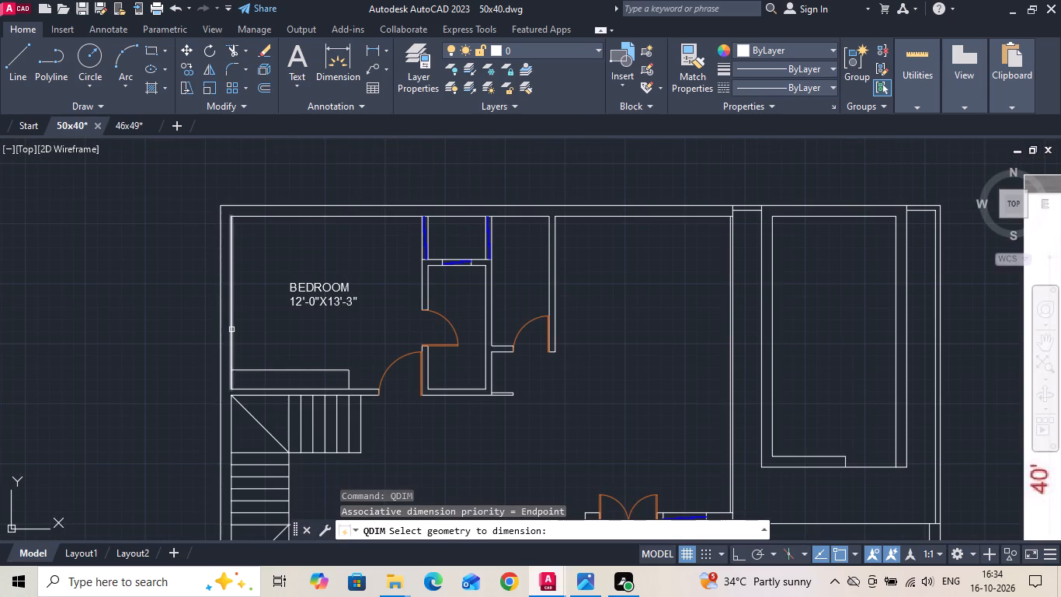
pyautogui.click(231, 330)
pyautogui.press('space')
pyautogui.click(242, 319)
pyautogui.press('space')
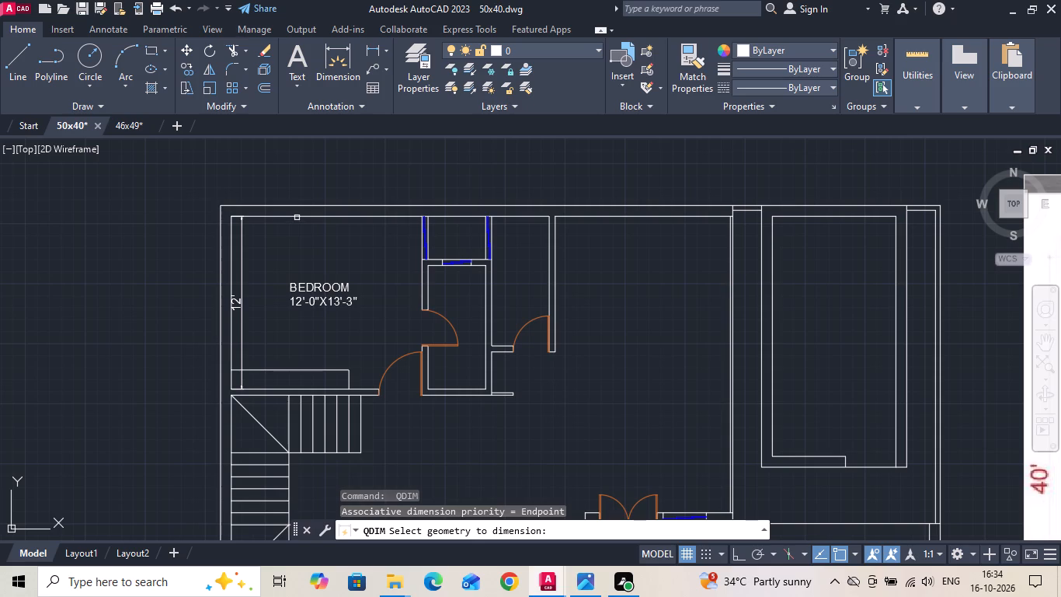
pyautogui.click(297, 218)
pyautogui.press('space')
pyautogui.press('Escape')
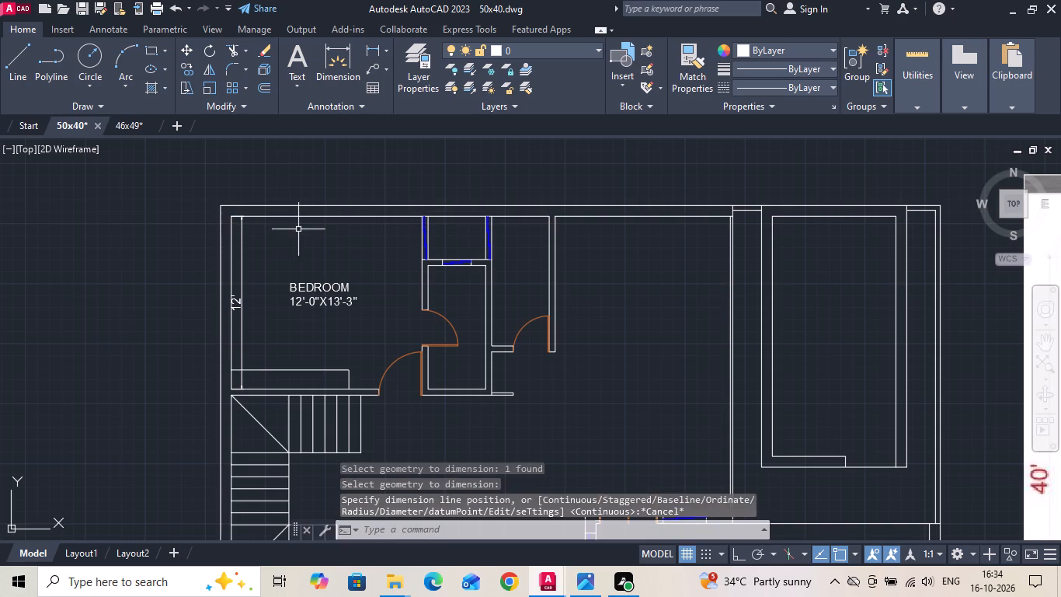
# Add a horizontal linear dimension across the bedroom between its side walls, above the BEDROOM label.
pyautogui.click(374, 53)
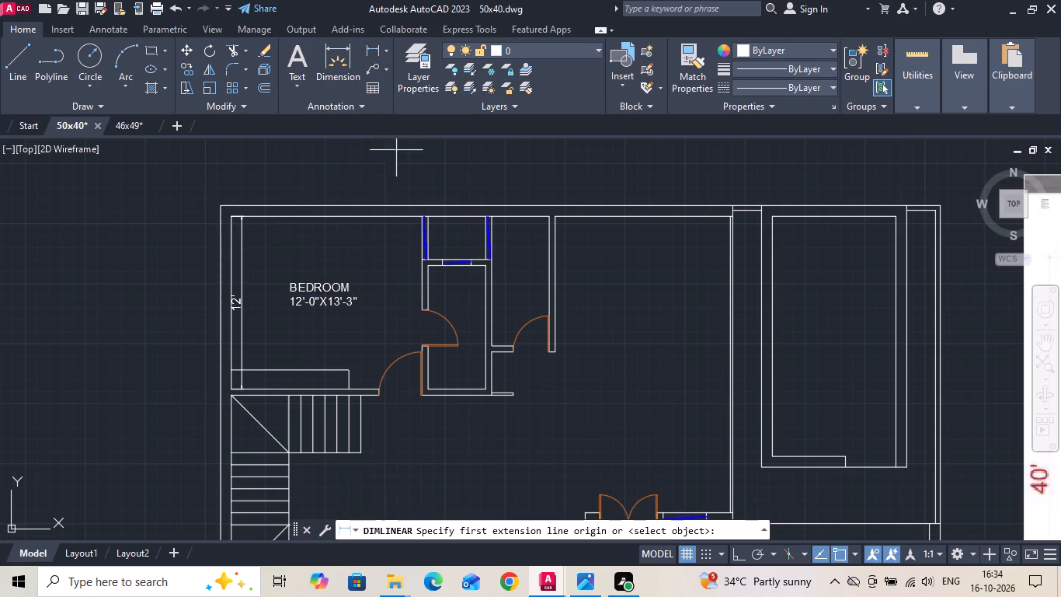
pyautogui.click(416, 271)
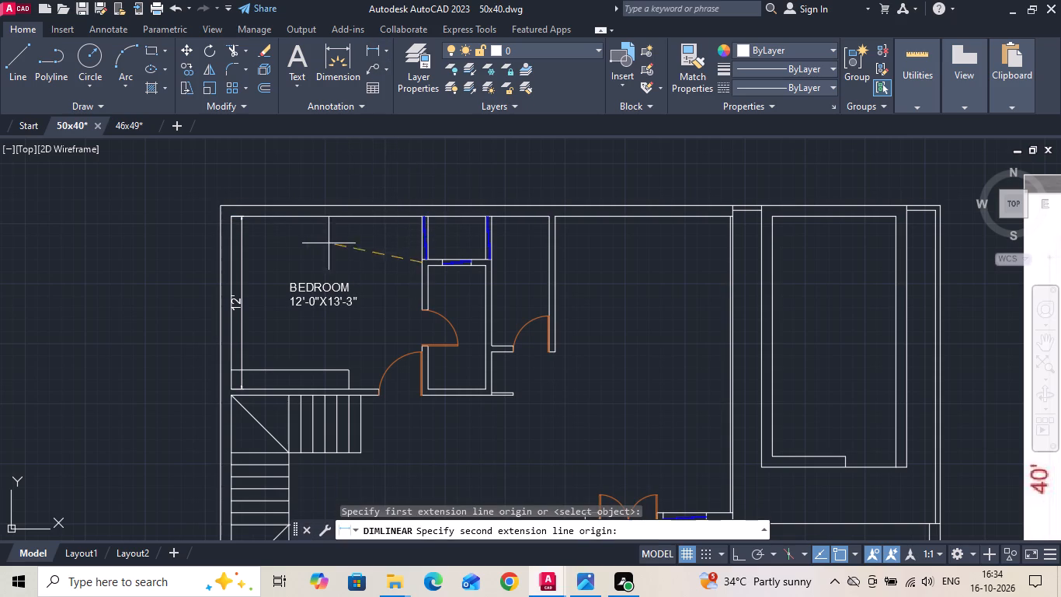
pyautogui.click(232, 264)
pyautogui.click(270, 253)
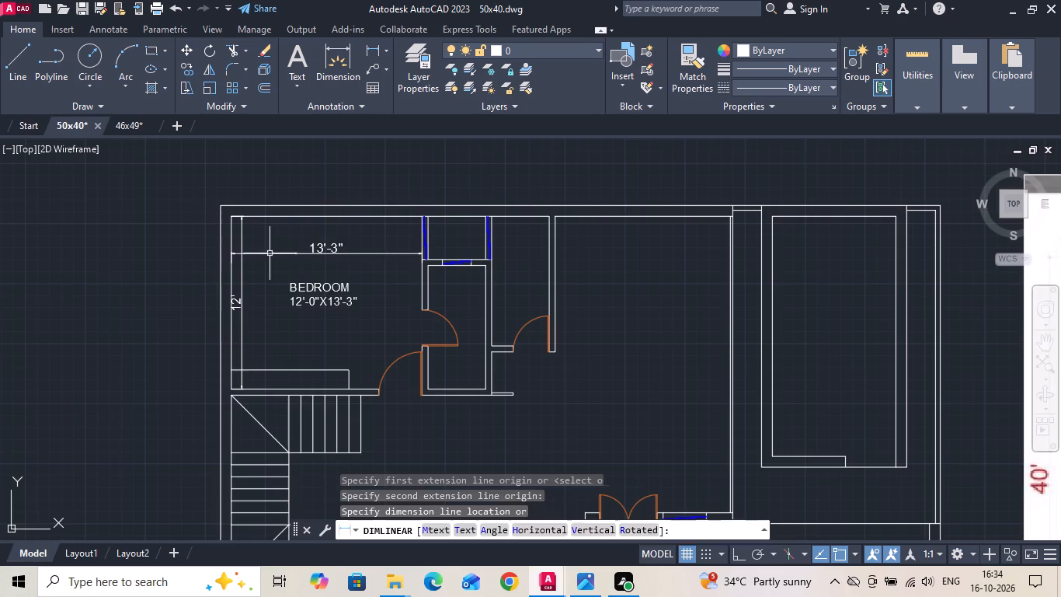
# Change the size line of the new plan's BEDROOM label to 13'-3"X12'-0".
pyautogui.scroll(1, 292, 277)
pyautogui.doubleClick(303, 319)
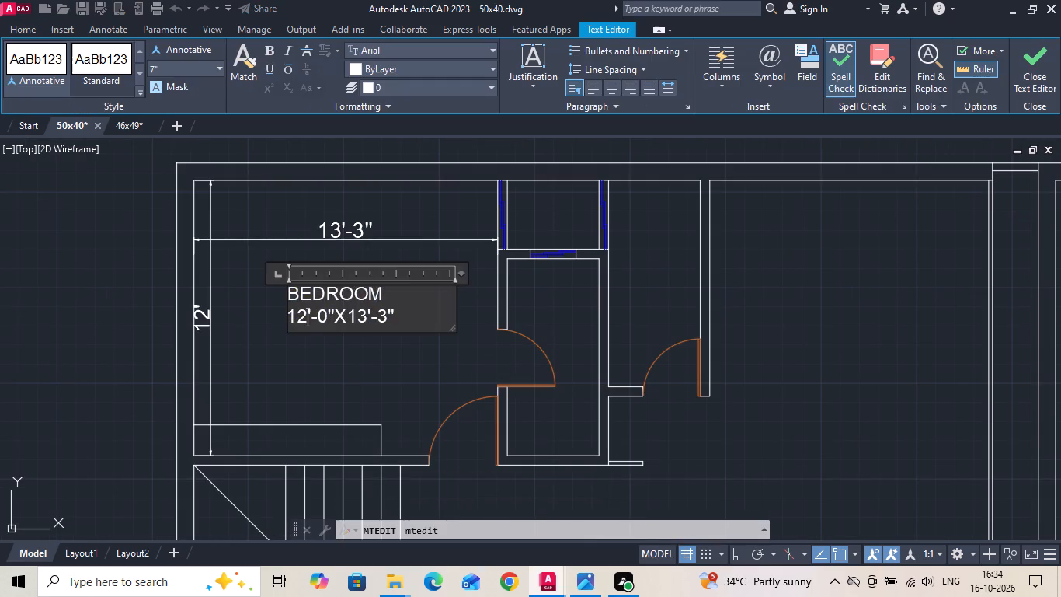
pyautogui.press('BackSpace')
pyautogui.press('3')
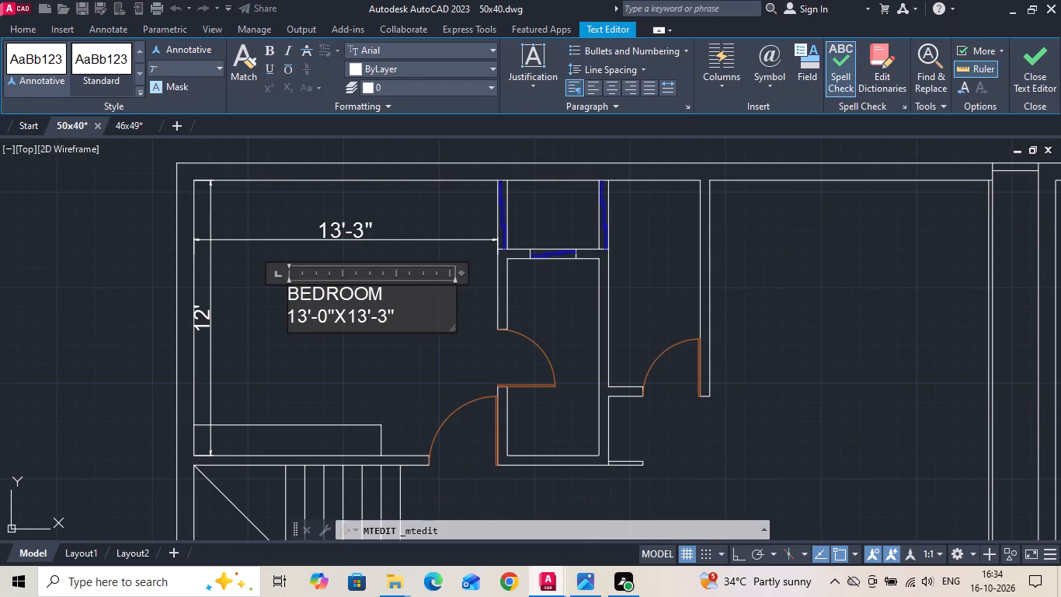
pyautogui.click(325, 323)
pyautogui.press('BackSpace')
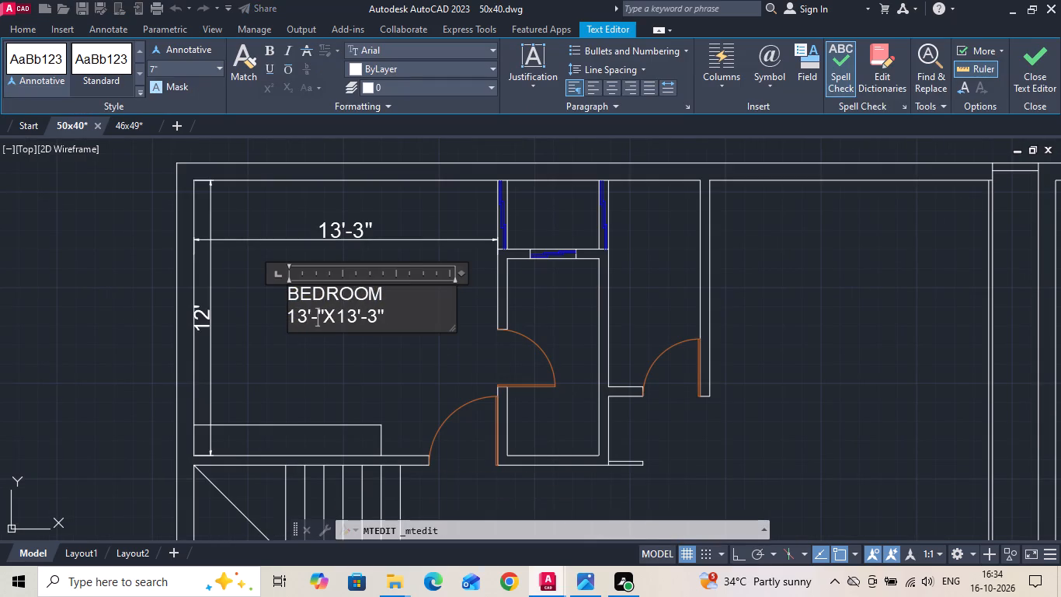
pyautogui.press('3')
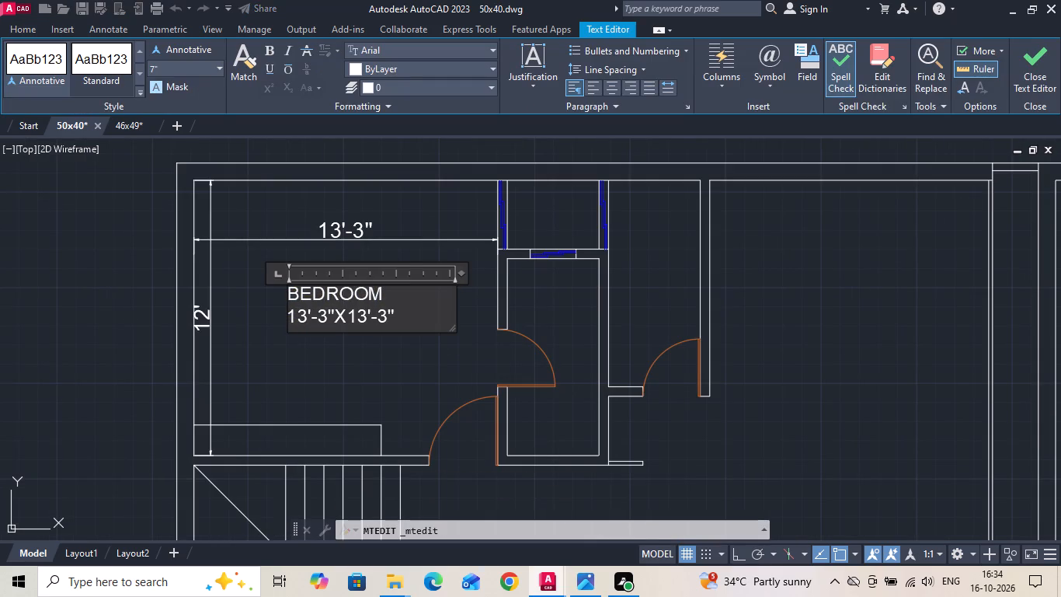
pyautogui.click(364, 323)
pyautogui.press('BackSpace')
pyautogui.press('2')
pyautogui.click(384, 319)
pyautogui.press('BackSpace')
pyautogui.press('0')
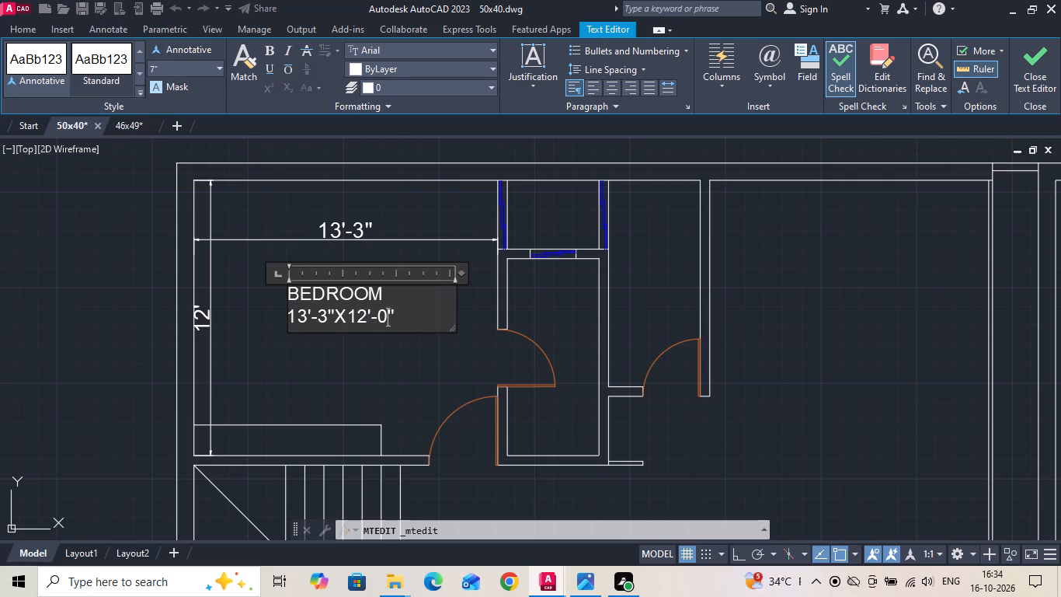
pyautogui.scroll(-1, 327, 358)
pyautogui.click(327, 358)
# Delete the horizontal and vertical dimensions inside the bedroom and save the drawing.
pyautogui.scroll(-2, 317, 350)
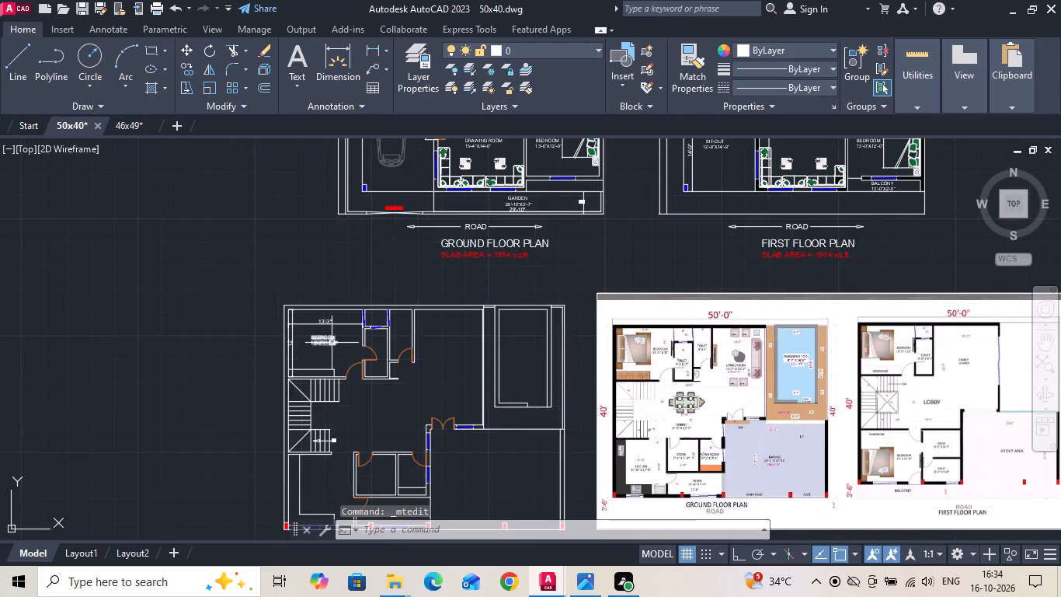
pyautogui.scroll(1, 332, 343)
pyautogui.scroll(2, 948, 379)
pyautogui.scroll(-2, 847, 372)
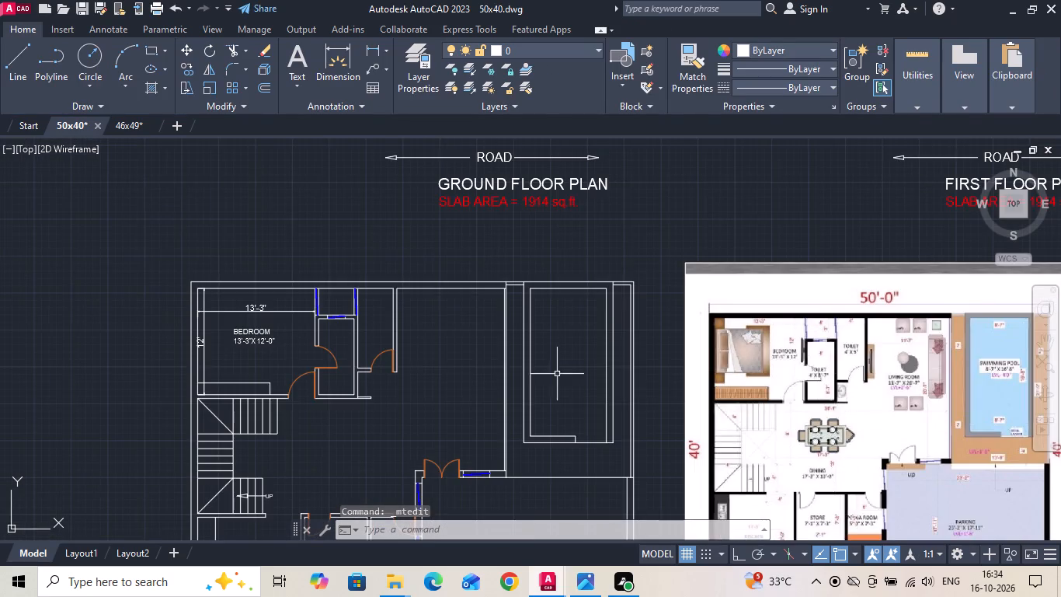
pyautogui.scroll(2, 231, 326)
pyautogui.moveTo(188, 271); pyautogui.dragTo(177, 281)
pyautogui.click(158, 319)
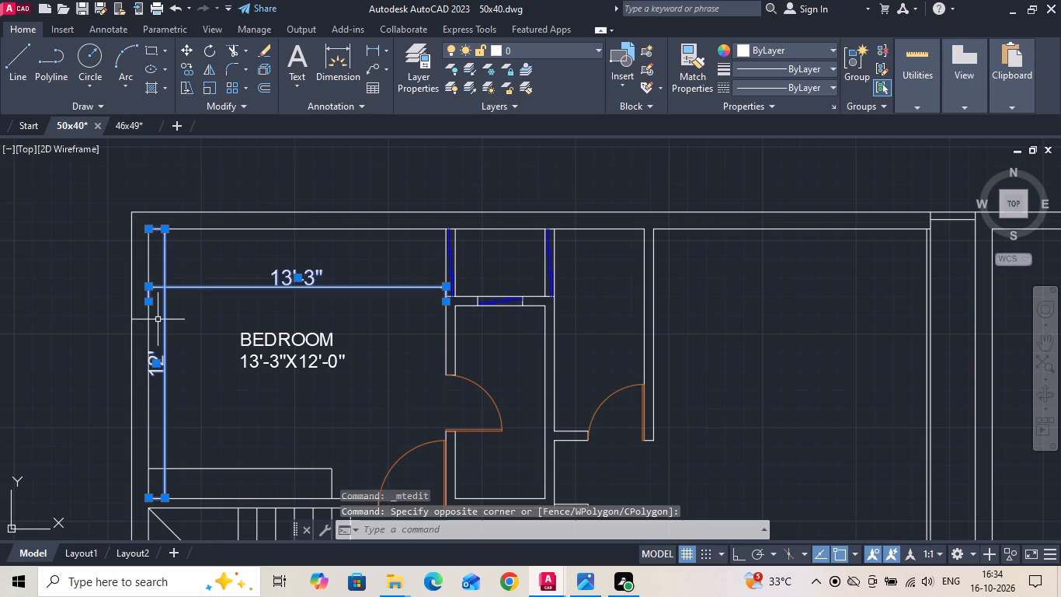
pyautogui.press('Delete')
pyautogui.hotkey('ctrl', 's')
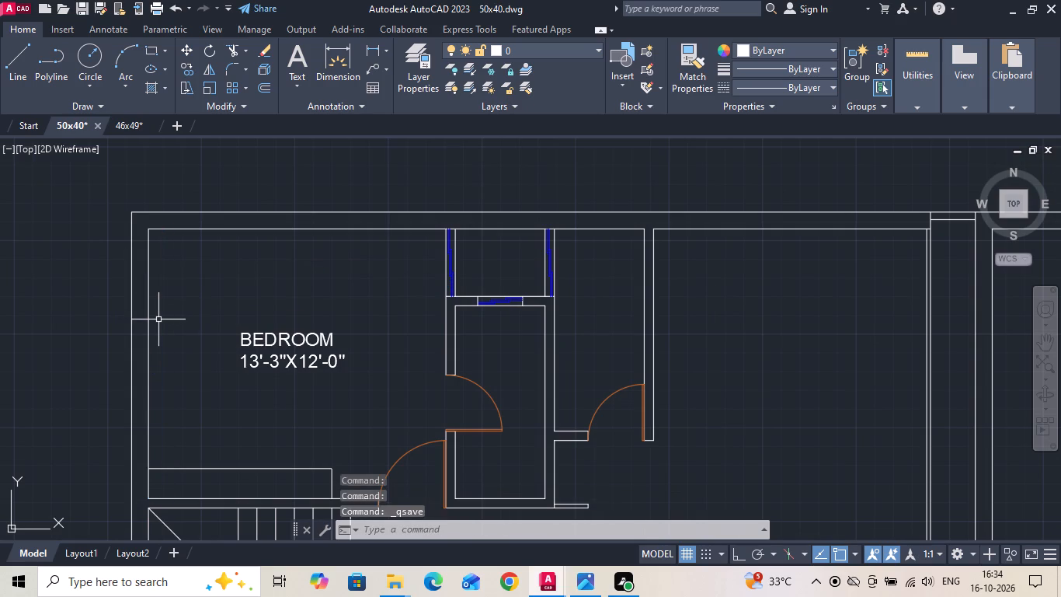
# Copy the DRAWING ROOM label with its size line from the upper ground floor plan into the new plan's living room.
pyautogui.scroll(-2, 167, 319)
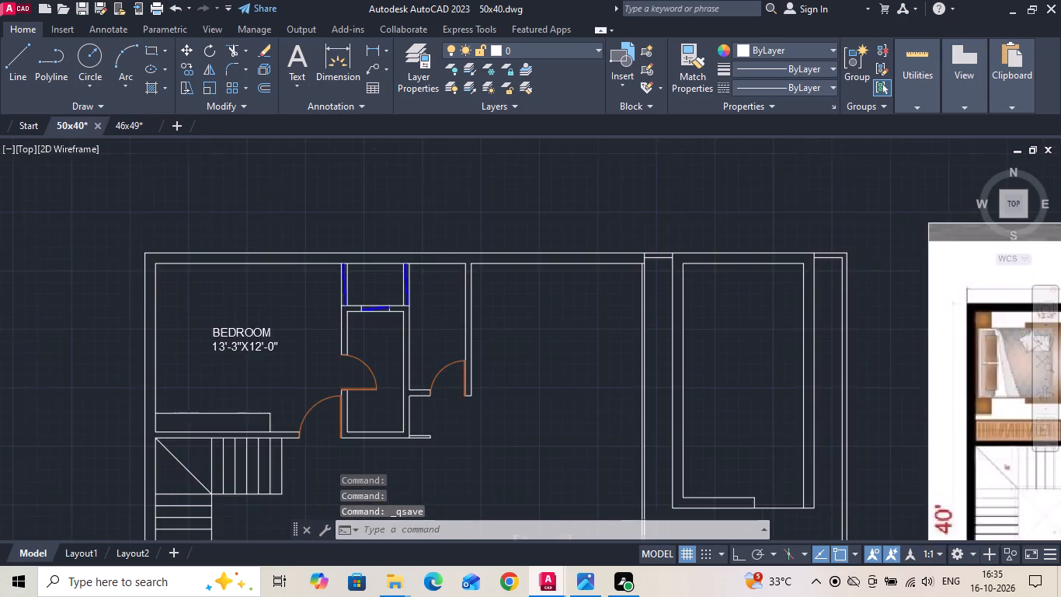
pyautogui.scroll(-1, 169, 319)
pyautogui.scroll(1, 180, 324)
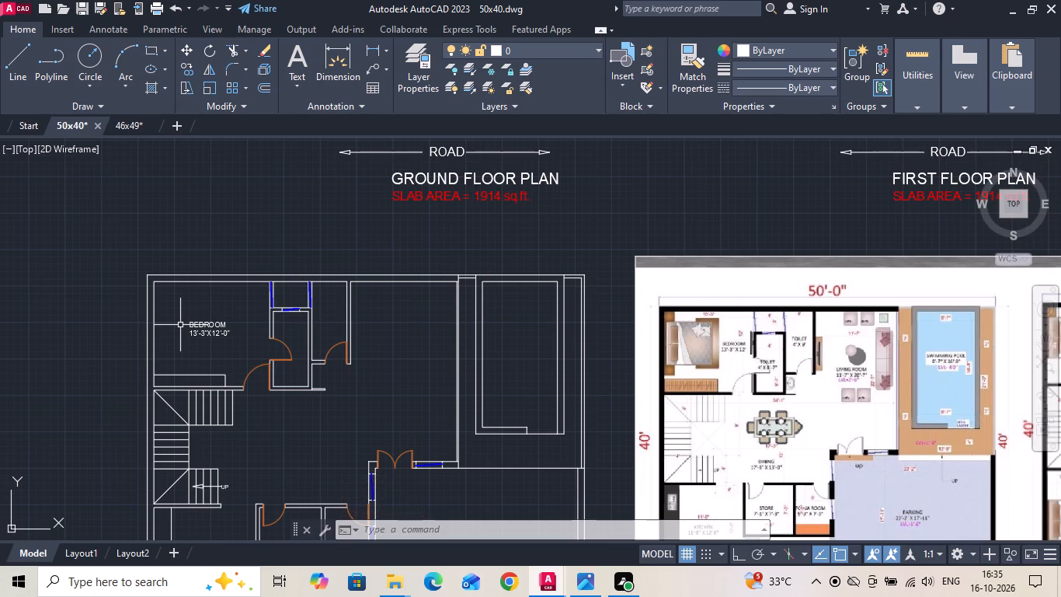
pyautogui.scroll(-2, 266, 381)
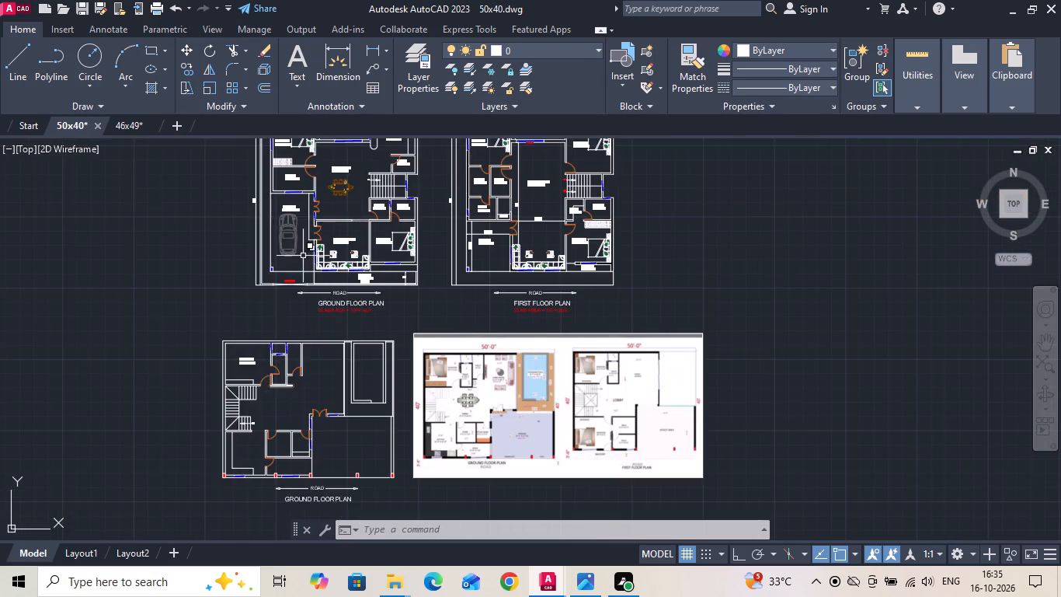
pyautogui.scroll(2, 316, 226)
pyautogui.scroll(-2, 366, 285)
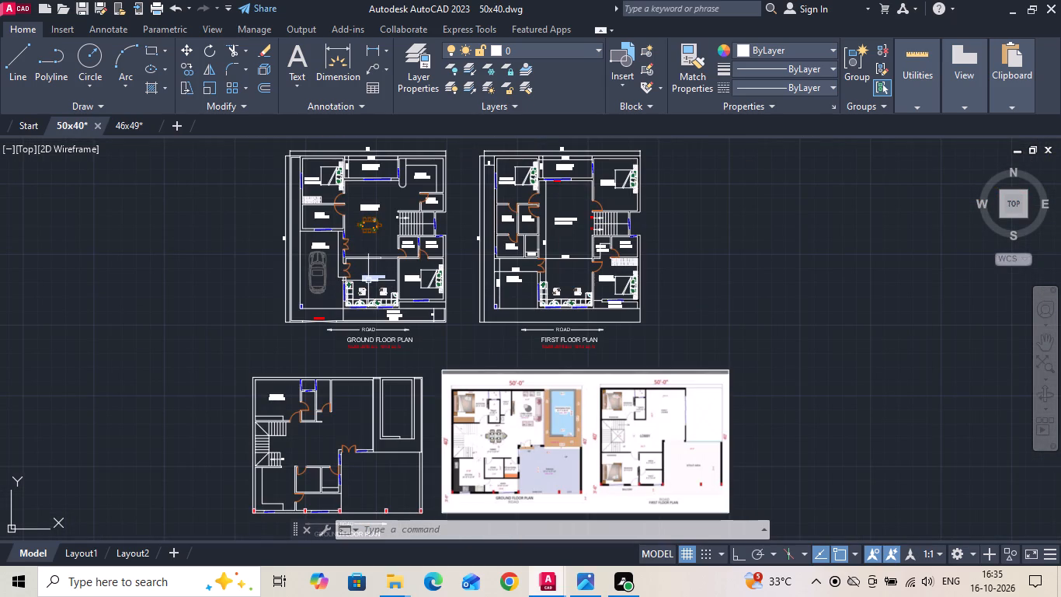
pyautogui.click(368, 281)
pyautogui.rightClick(368, 281)
pyautogui.click(412, 295)
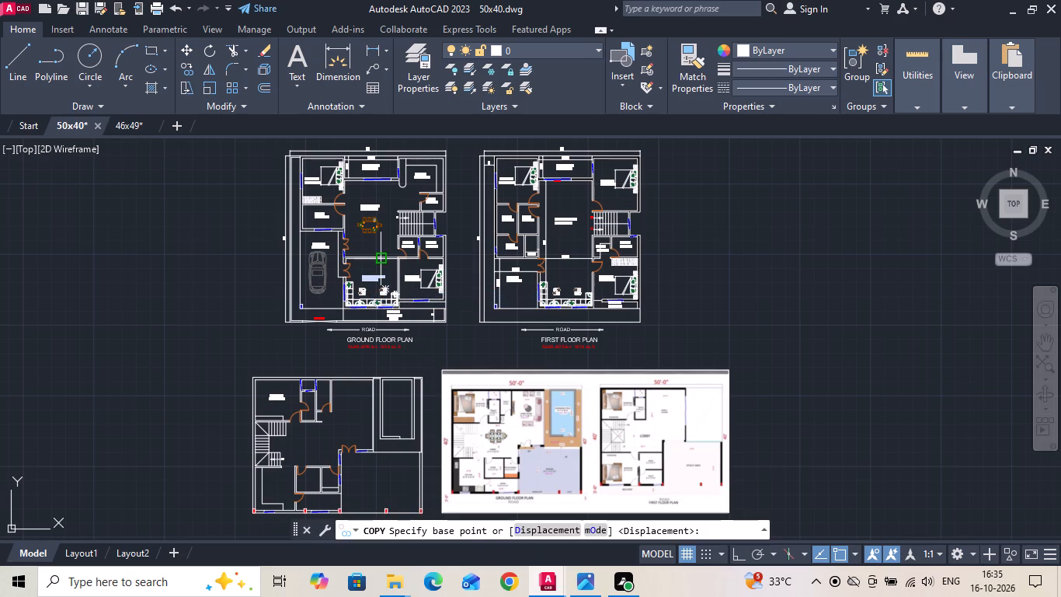
pyautogui.moveTo(370, 280); pyautogui.dragTo(368, 300)
pyautogui.scroll(3, 340, 413)
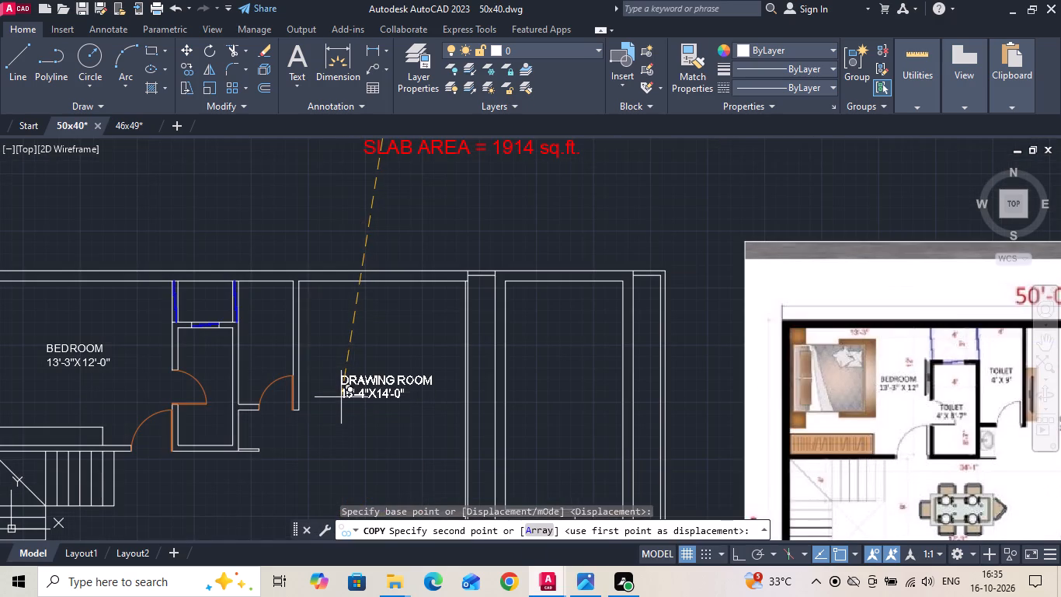
pyautogui.click(341, 396)
pyautogui.press('Escape')
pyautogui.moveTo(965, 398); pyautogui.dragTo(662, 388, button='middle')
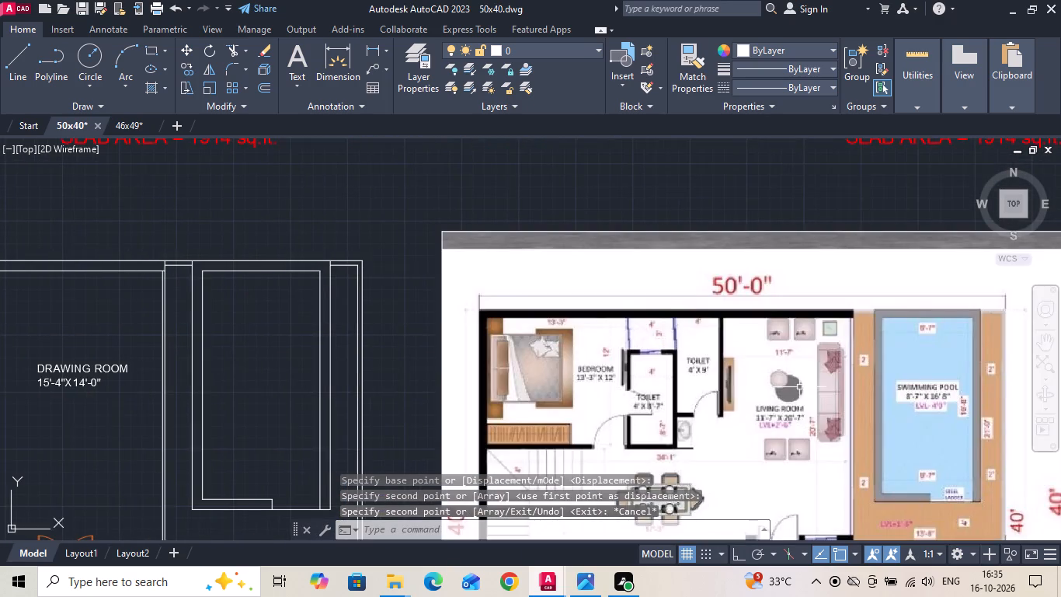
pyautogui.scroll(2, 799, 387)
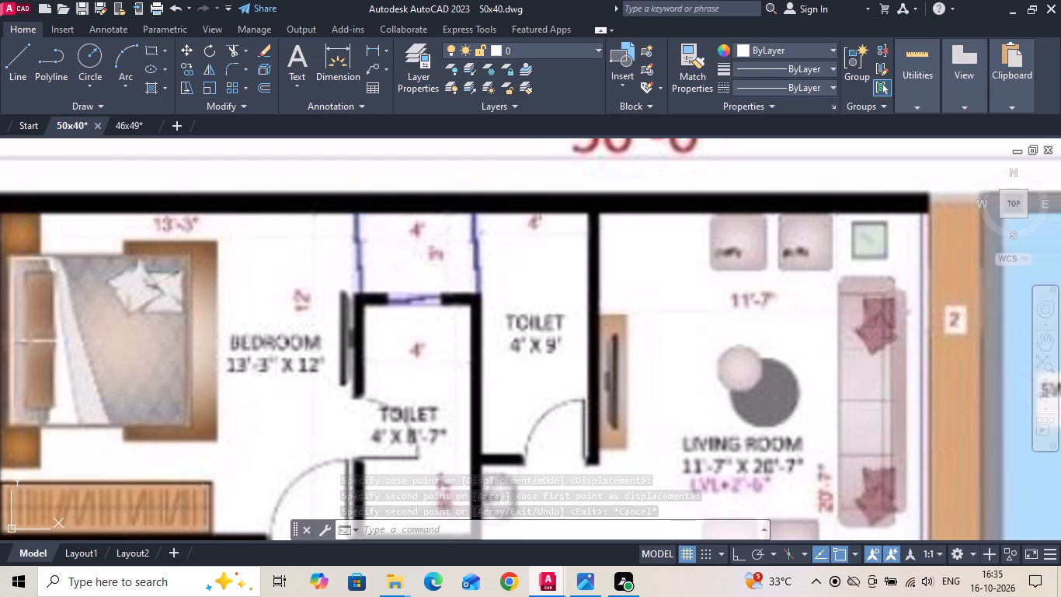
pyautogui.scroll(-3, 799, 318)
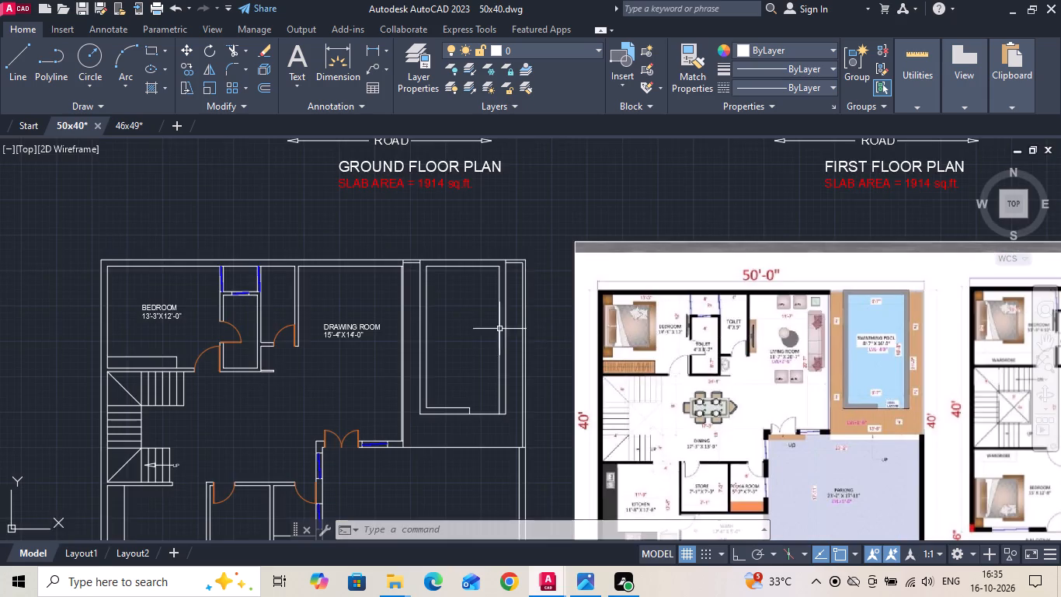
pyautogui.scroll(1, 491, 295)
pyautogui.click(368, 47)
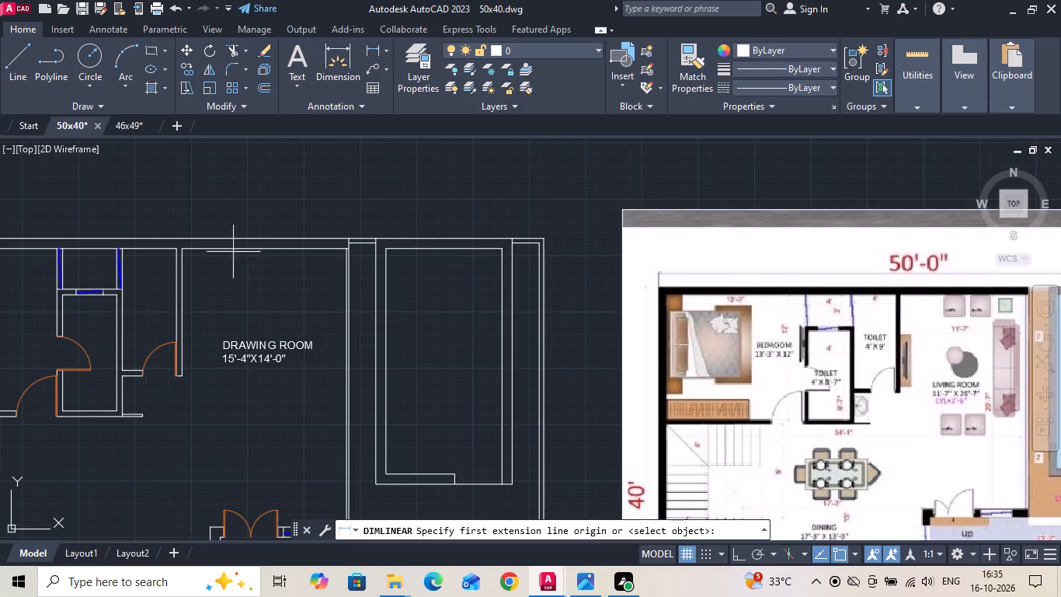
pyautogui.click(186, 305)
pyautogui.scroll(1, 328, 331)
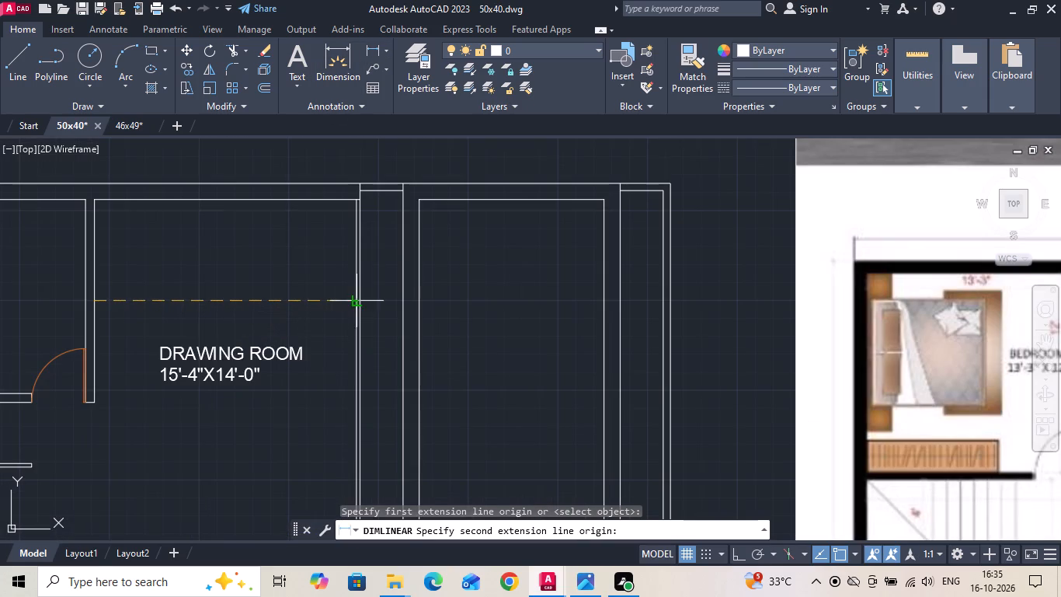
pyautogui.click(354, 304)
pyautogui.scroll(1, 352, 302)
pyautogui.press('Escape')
# Copy the pool-side line of the wall between the drawing room and the swimming pool 9" horizontally into the drawing room.
pyautogui.scroll(-2, 308, 300)
pyautogui.scroll(1, 986, 354)
pyautogui.moveTo(983, 351); pyautogui.dragTo(703, 359, button='middle')
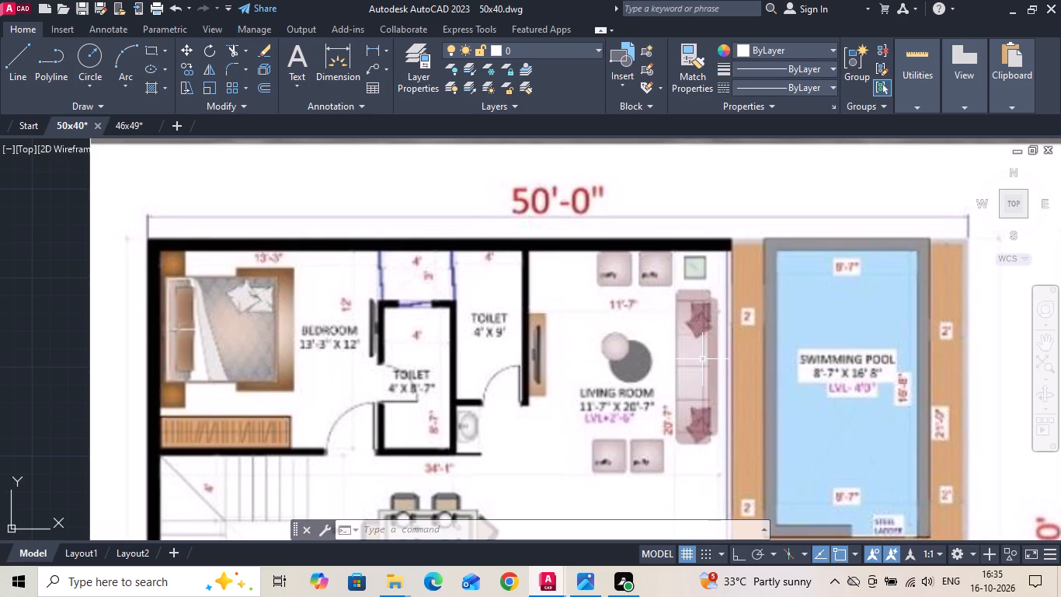
pyautogui.press('Escape')
pyautogui.scroll(-3, 702, 391)
pyautogui.scroll(-6, 642, 409)
pyautogui.scroll(2, 565, 420)
pyautogui.scroll(2, 507, 383)
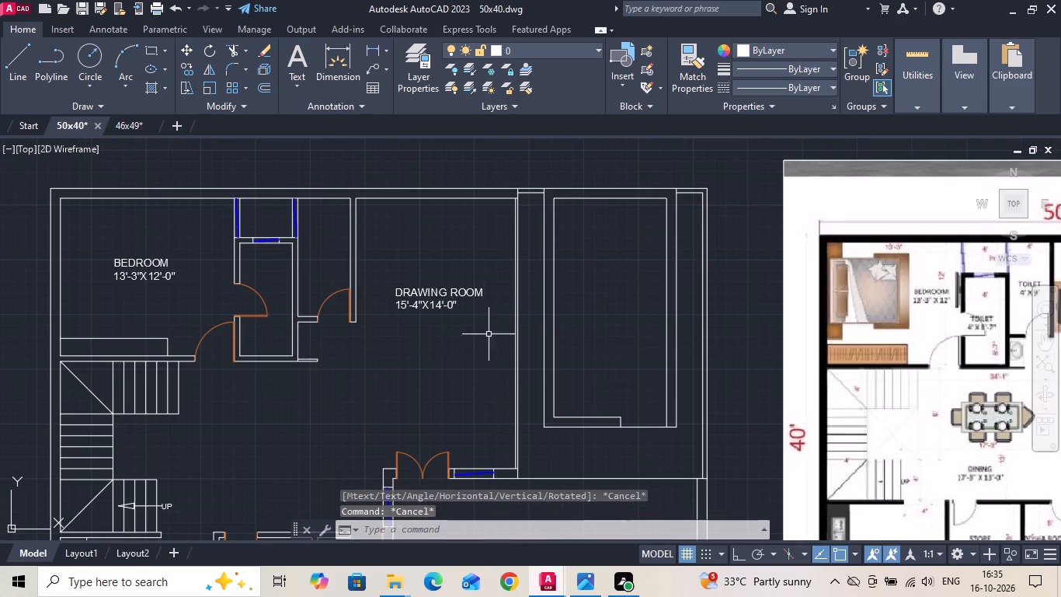
pyautogui.scroll(2, 506, 249)
pyautogui.click(530, 278)
pyautogui.rightClick(530, 278)
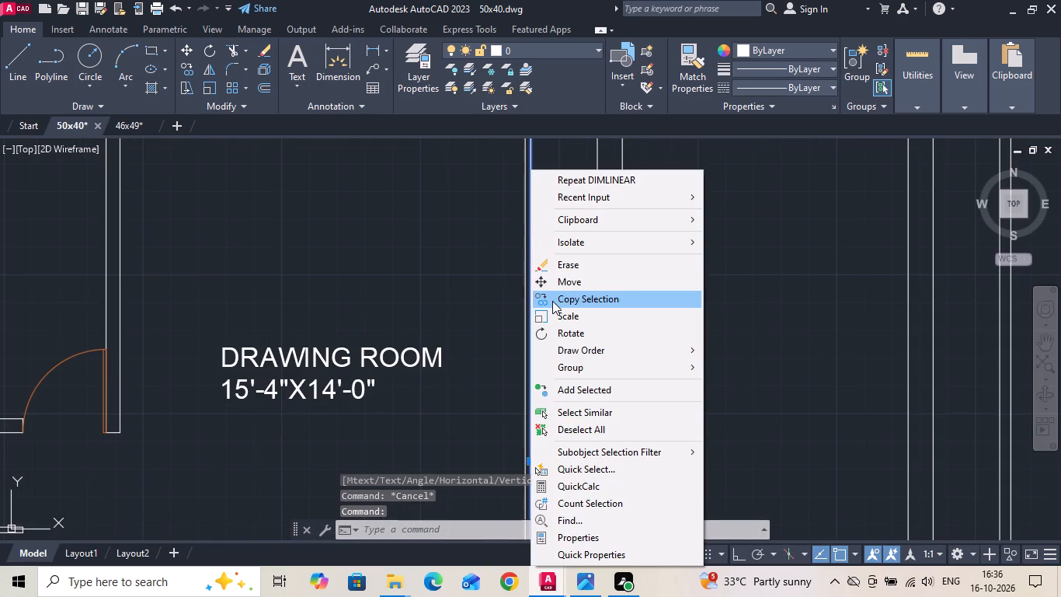
pyautogui.click(552, 301)
pyautogui.press('F8')
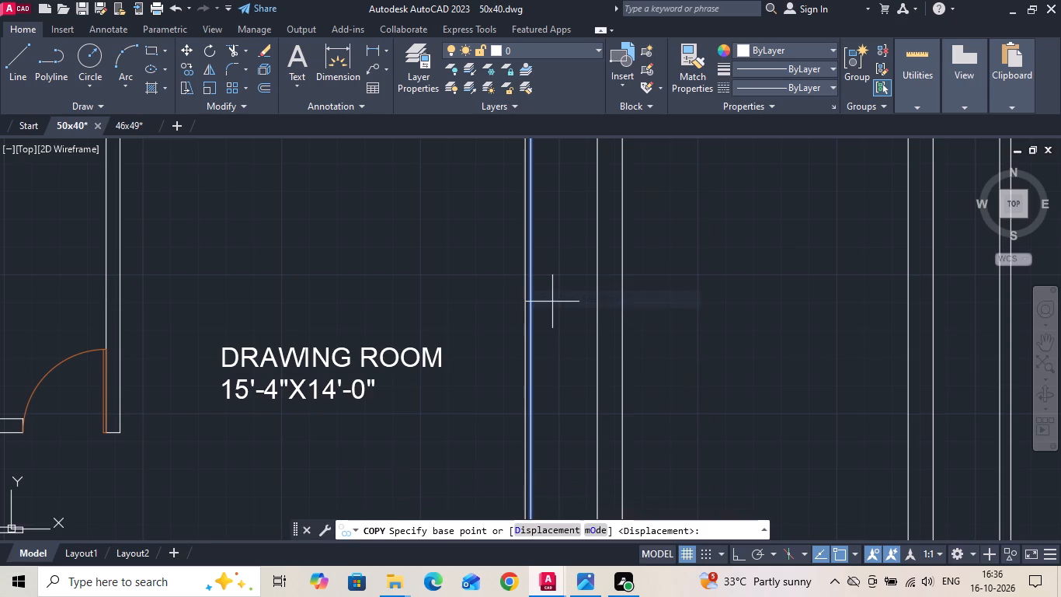
pyautogui.moveTo(504, 310); pyautogui.dragTo(471, 316)
pyautogui.write('9')
pyautogui.press('space')
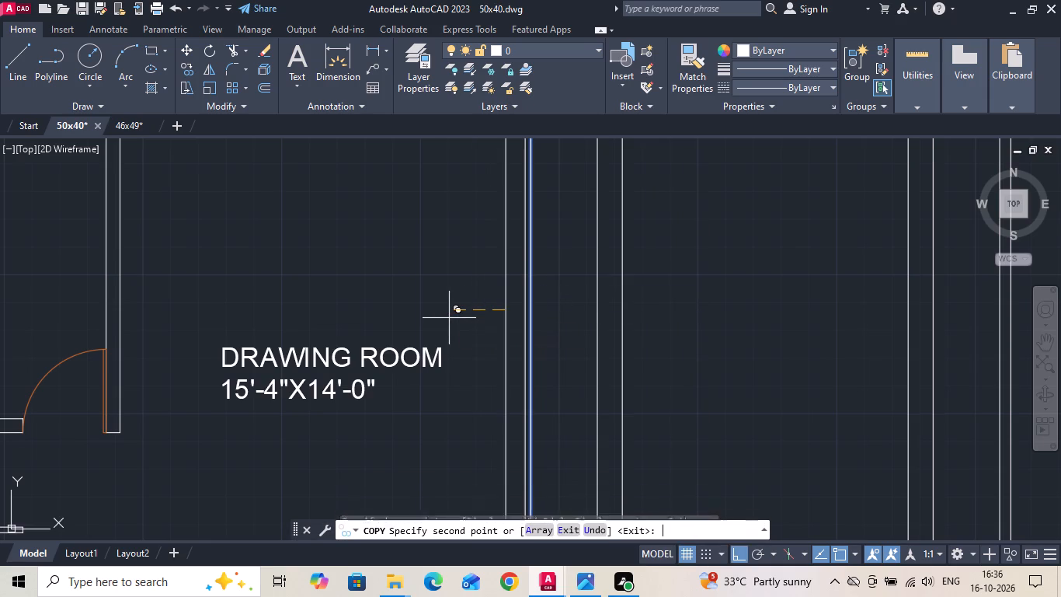
pyautogui.press('Escape')
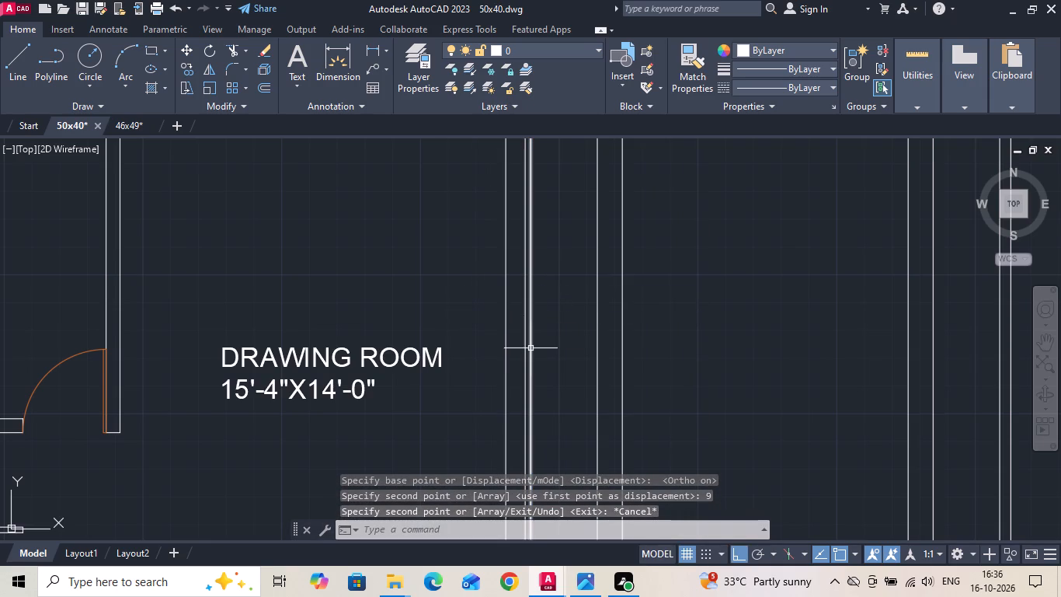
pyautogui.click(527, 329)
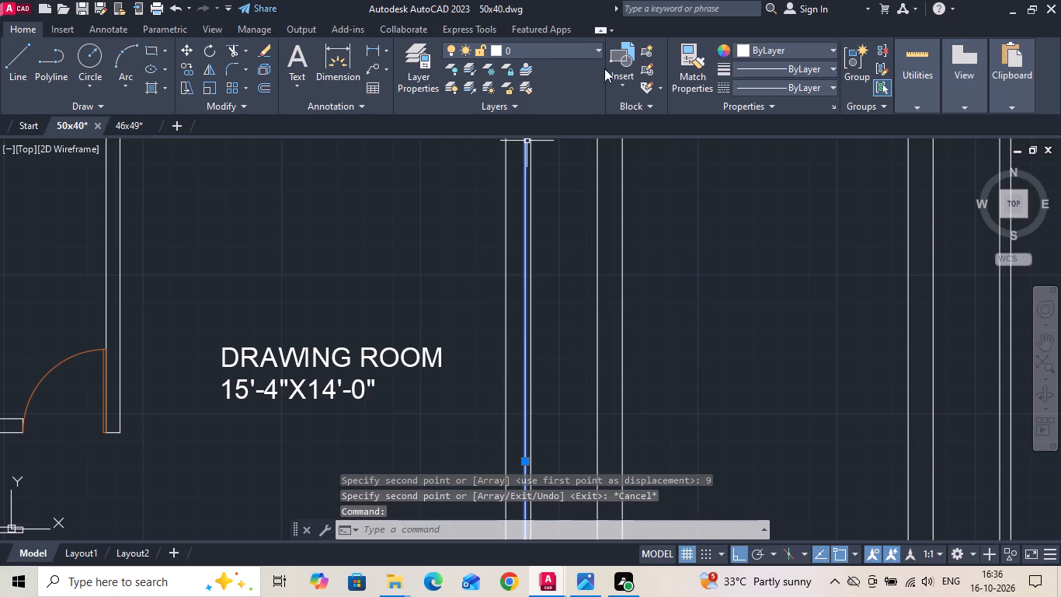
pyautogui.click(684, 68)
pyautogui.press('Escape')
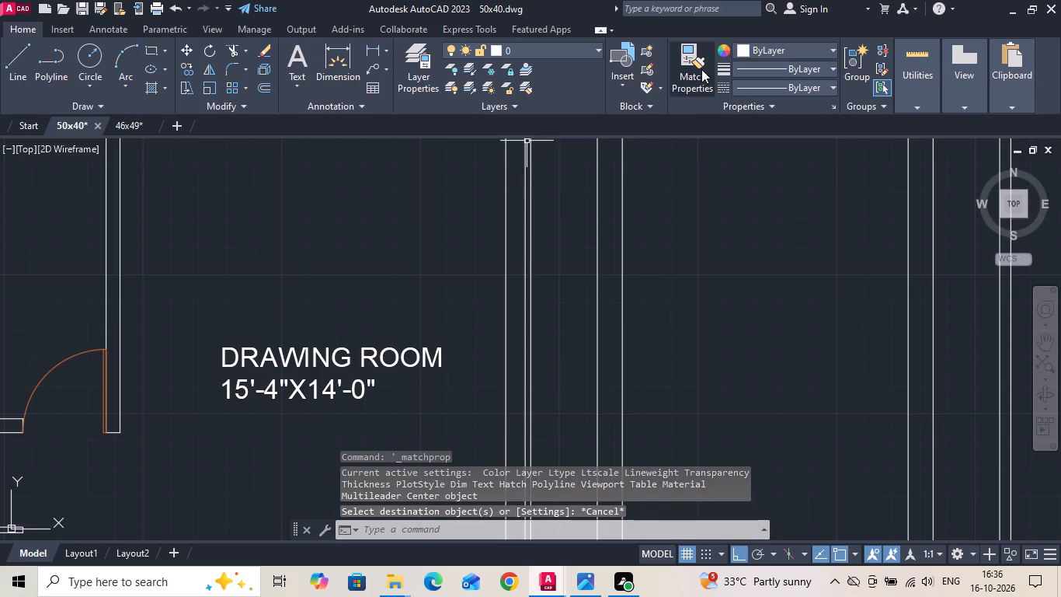
# Set the colour of the middle line in the drawing room's pool-side wall to blue.
pyautogui.click(525, 275)
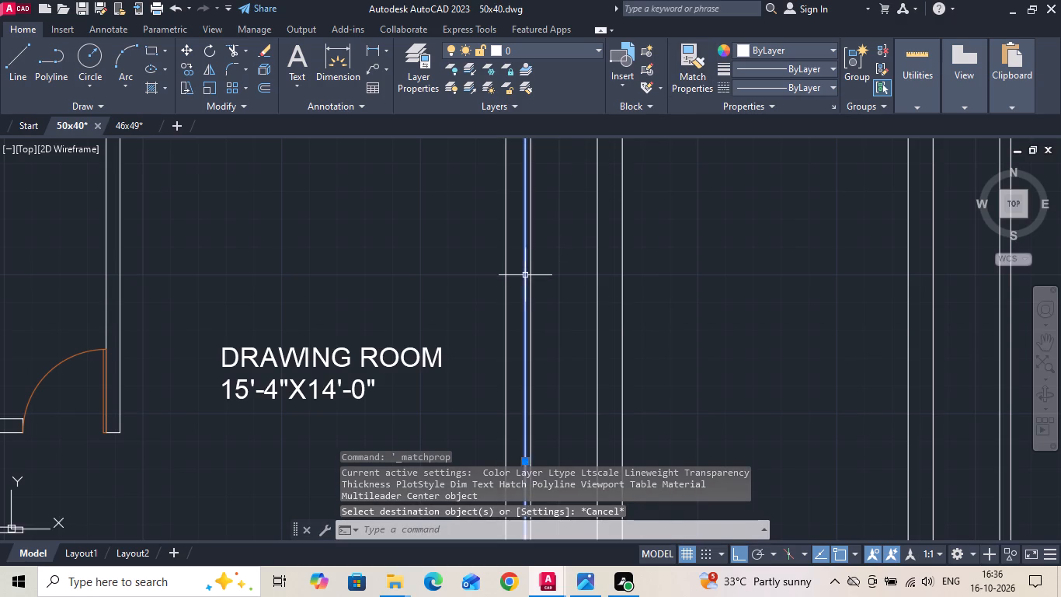
pyautogui.click(742, 50)
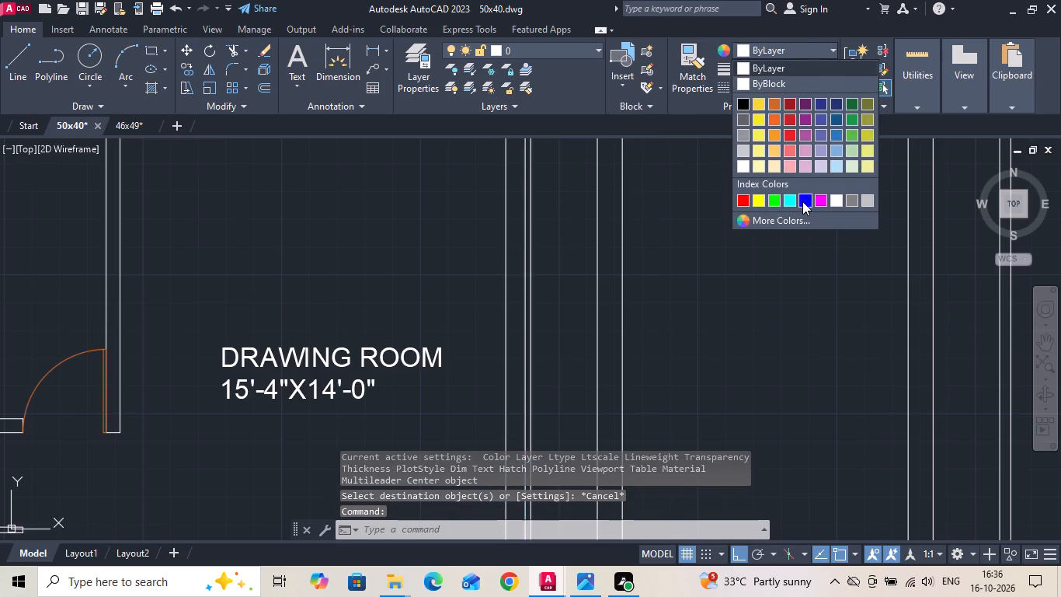
pyautogui.click(802, 201)
pyautogui.press('Escape')
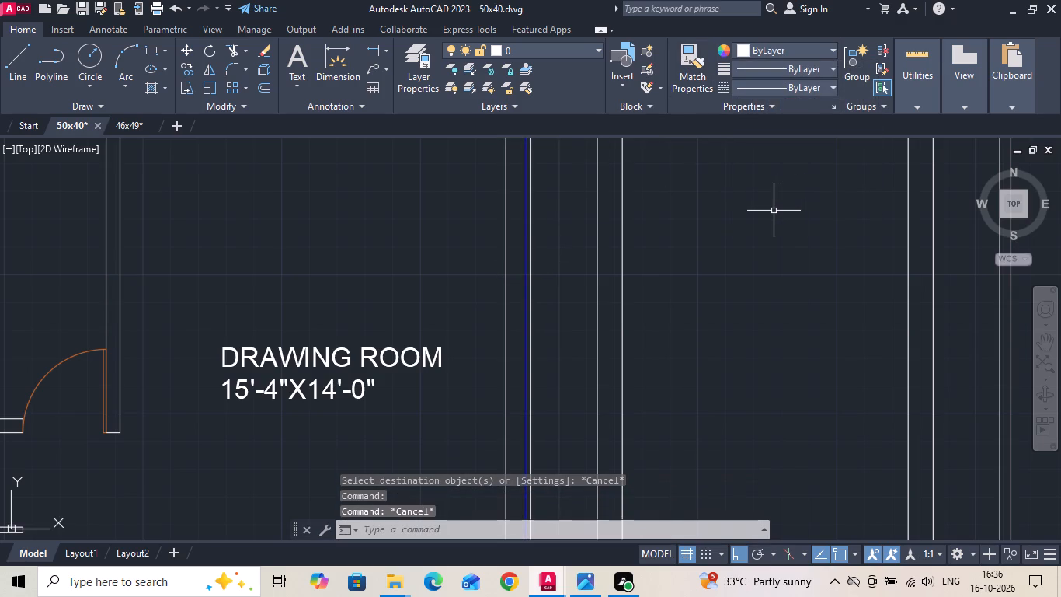
pyautogui.scroll(-2, 775, 211)
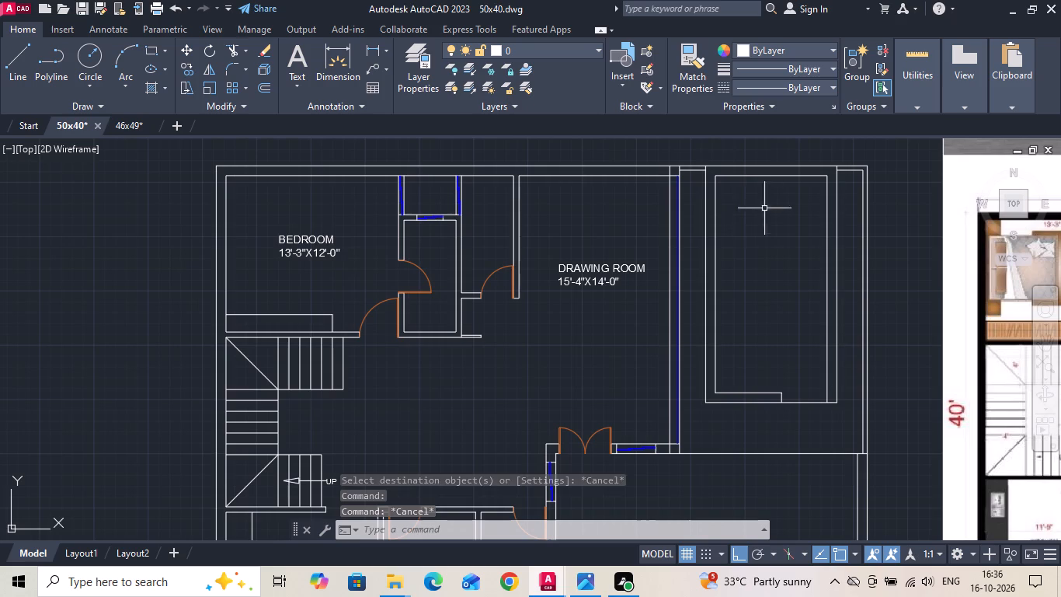
pyautogui.press('Escape')
pyautogui.scroll(1, 674, 159)
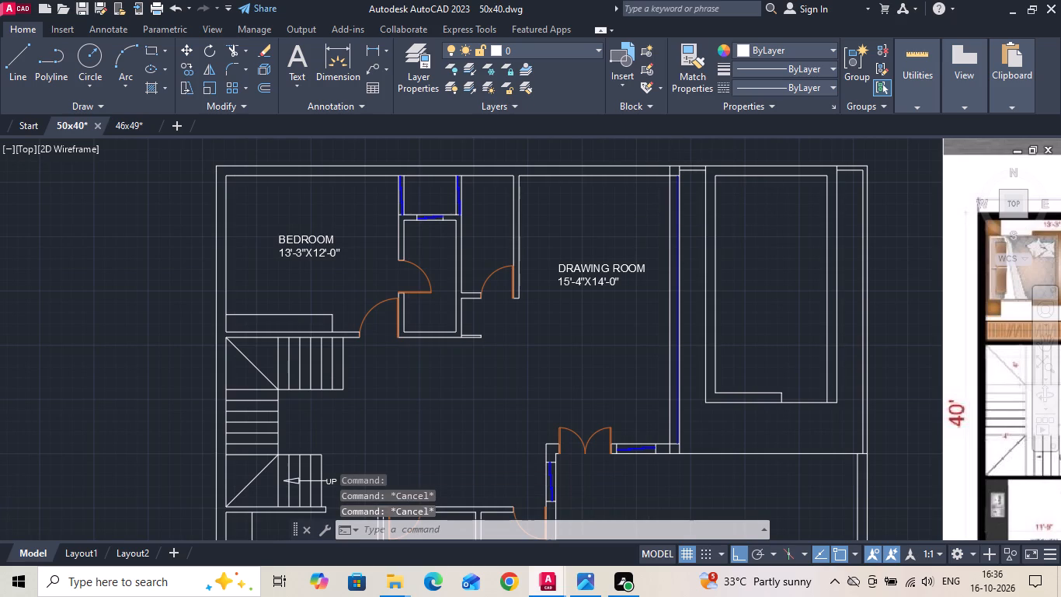
# Set the colour of the copied line on the drawing room side of the pool-side wall to light grey.
pyautogui.click(666, 243)
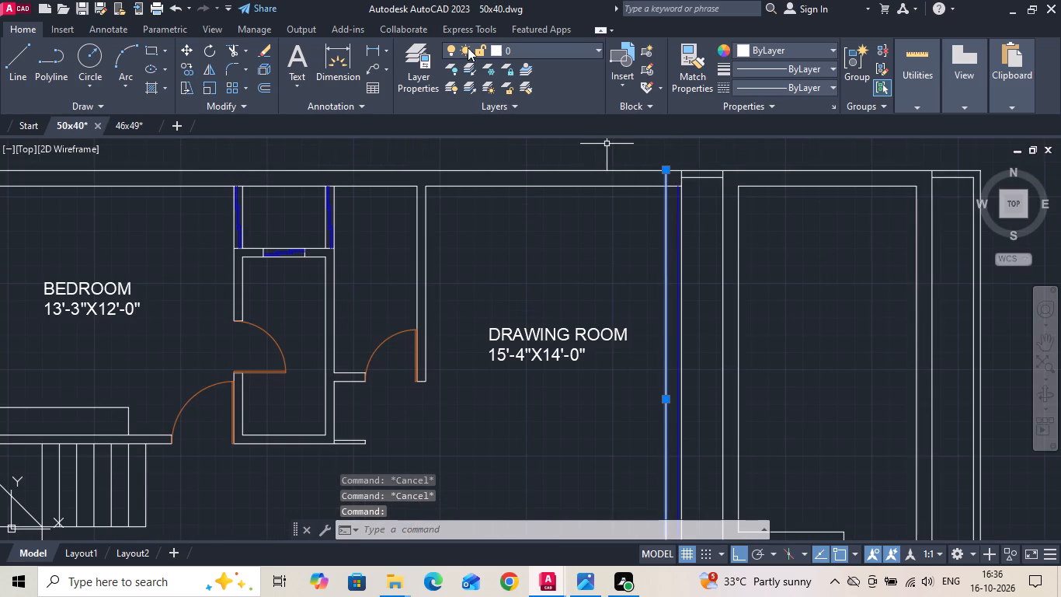
pyautogui.click(744, 51)
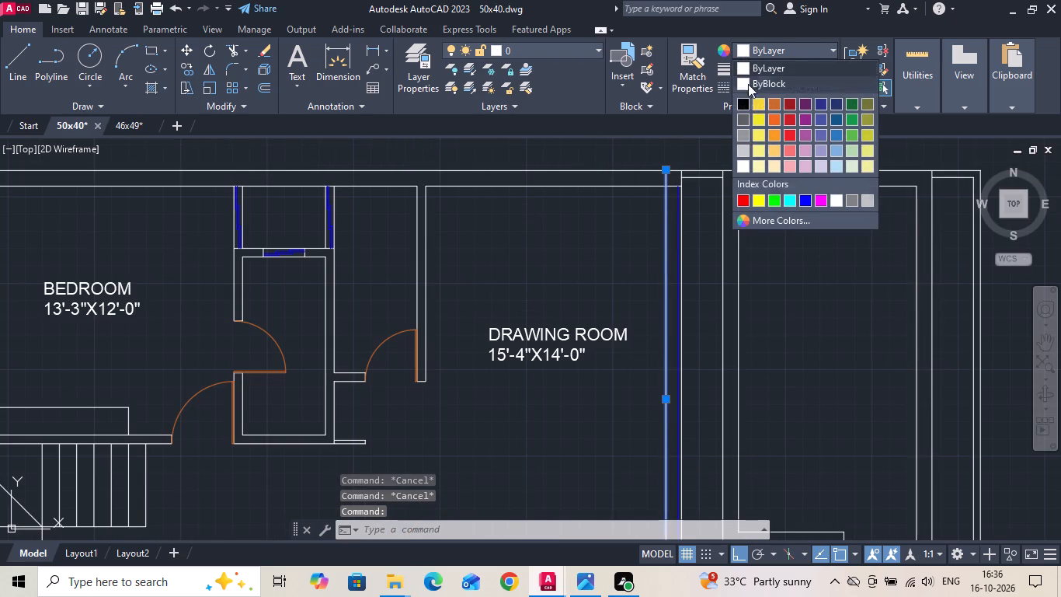
pyautogui.click(743, 155)
pyautogui.press('Escape')
# Trim both ends of the light grey pool-side wall line where it crosses the upper outer wall and the entrance wall, and save the drawing.
pyautogui.write('tr')
pyautogui.press('space')
pyautogui.press('space')
pyautogui.scroll(2, 673, 169)
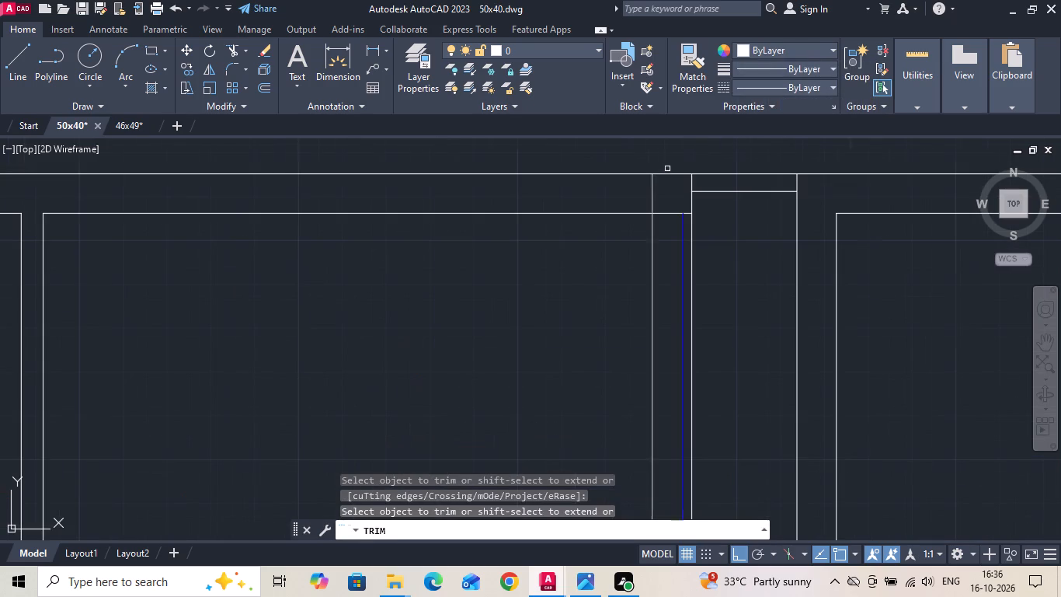
pyautogui.click(649, 187)
pyautogui.click(659, 194)
pyautogui.scroll(-3, 543, 170)
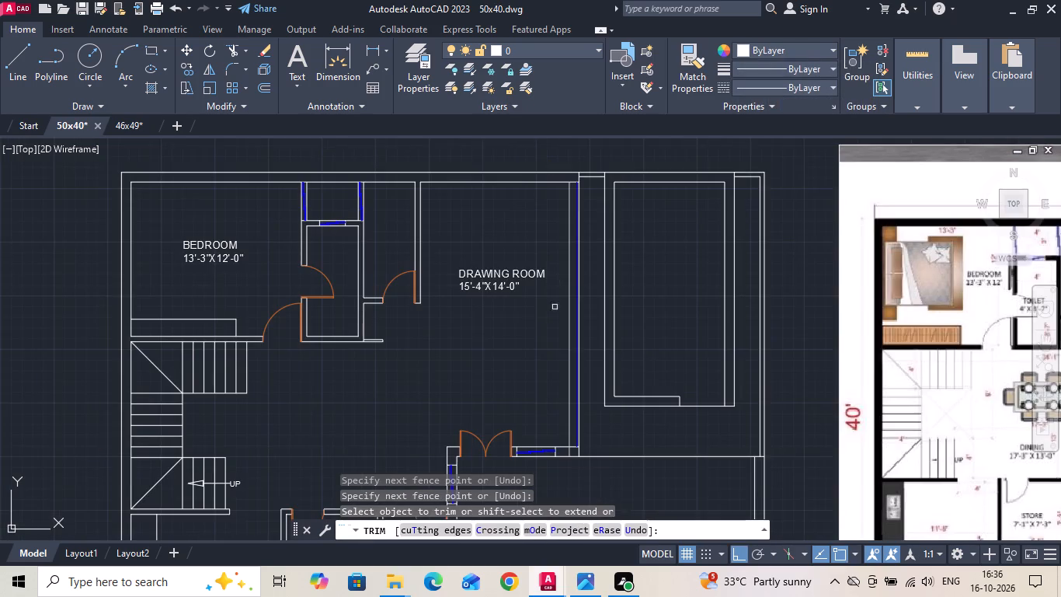
pyautogui.moveTo(547, 319); pyautogui.dragTo(543, 257, button='middle')
pyautogui.scroll(2, 545, 386)
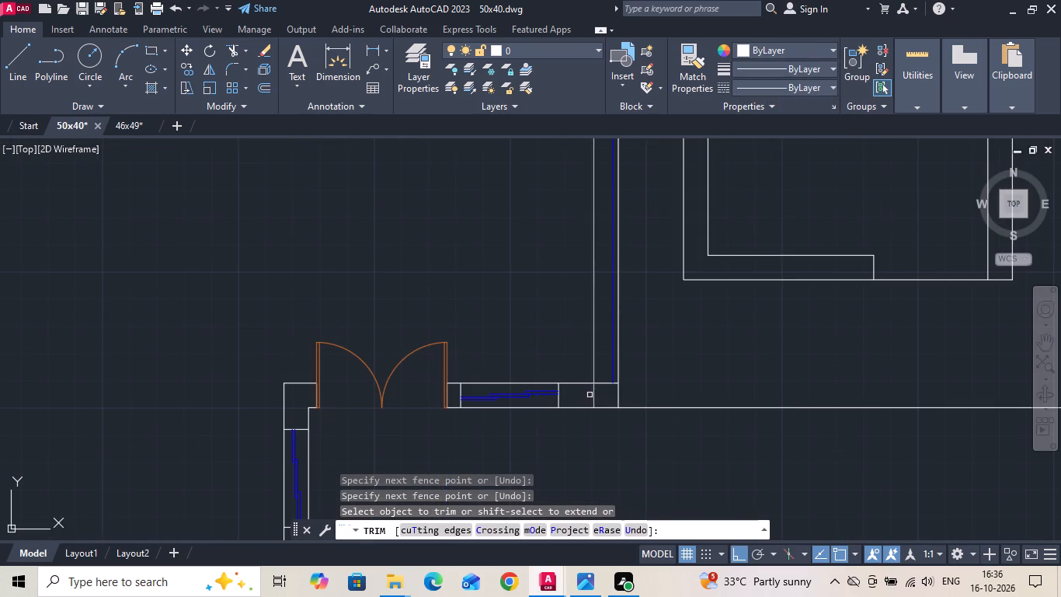
pyautogui.click(589, 395)
pyautogui.click(597, 397)
pyautogui.press('Escape')
pyautogui.hotkey('ctrl', 's')
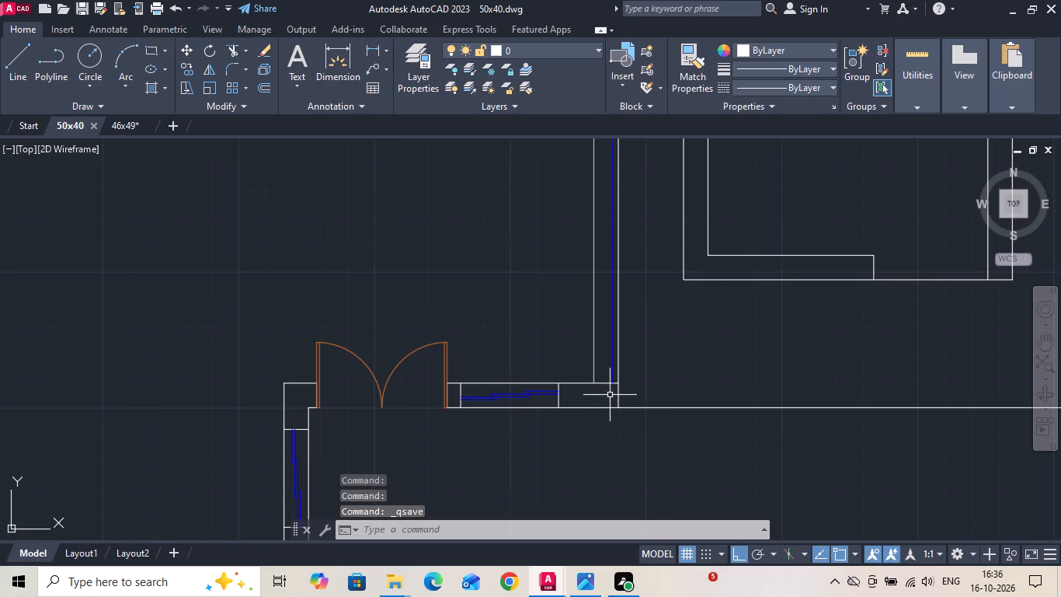
pyautogui.hotkey('ctrl', 's')
# Change the word DRAWING to LIVING in the DRAWING ROOM label of the new plan.
pyautogui.scroll(-2, 610, 397)
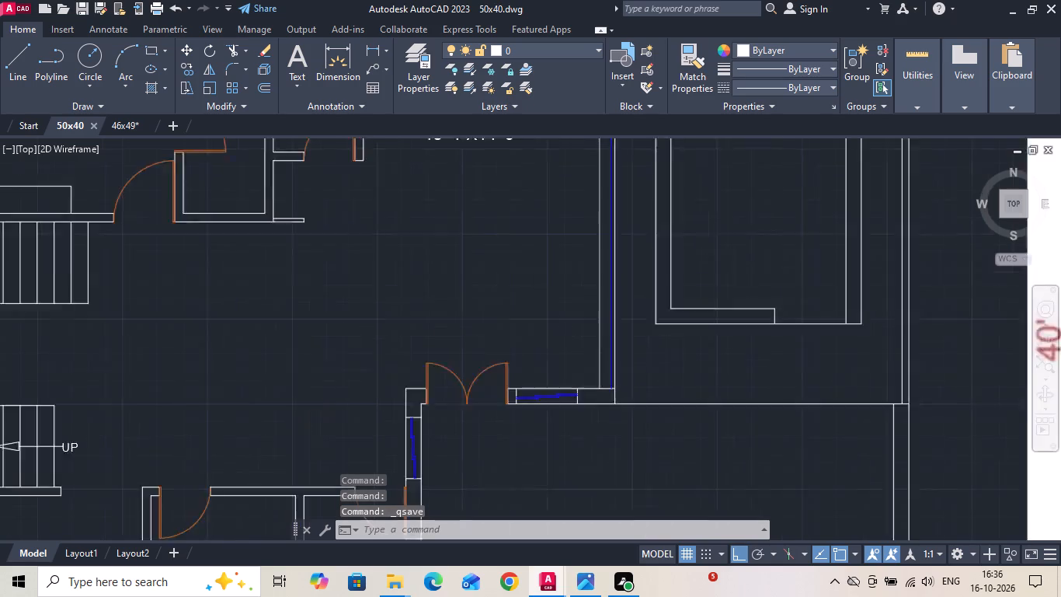
pyautogui.moveTo(534, 250); pyautogui.dragTo(360, 357, button='middle')
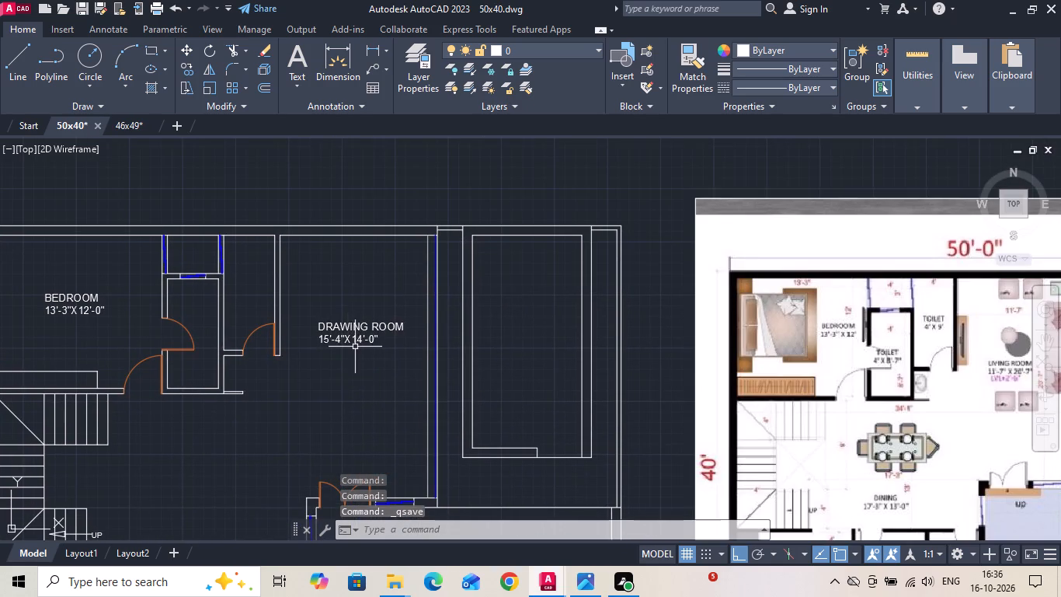
pyautogui.scroll(2, 350, 351)
pyautogui.doubleClick(367, 299)
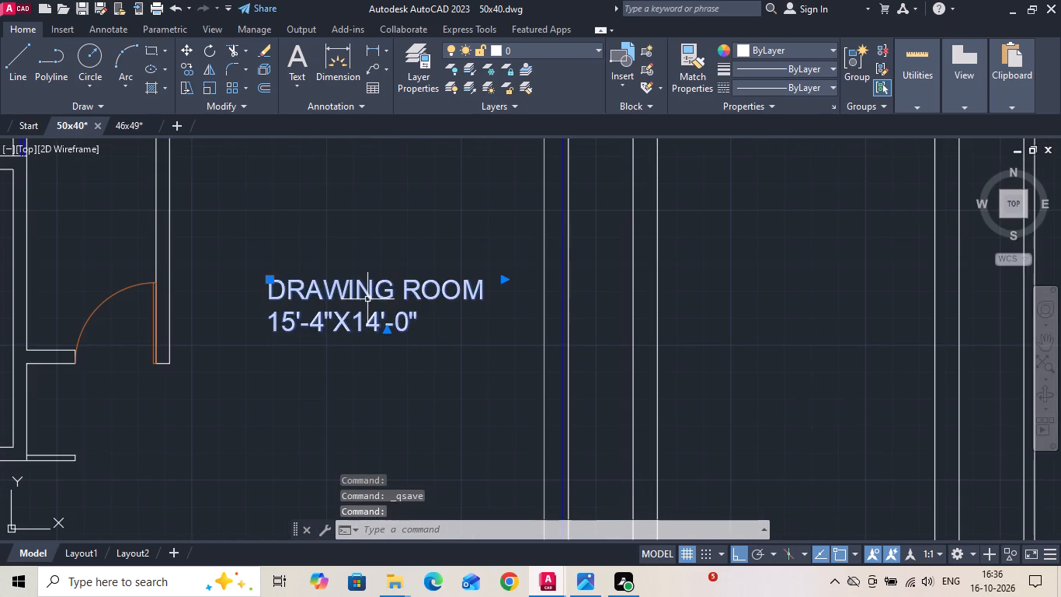
pyautogui.moveTo(395, 294); pyautogui.dragTo(231, 289)
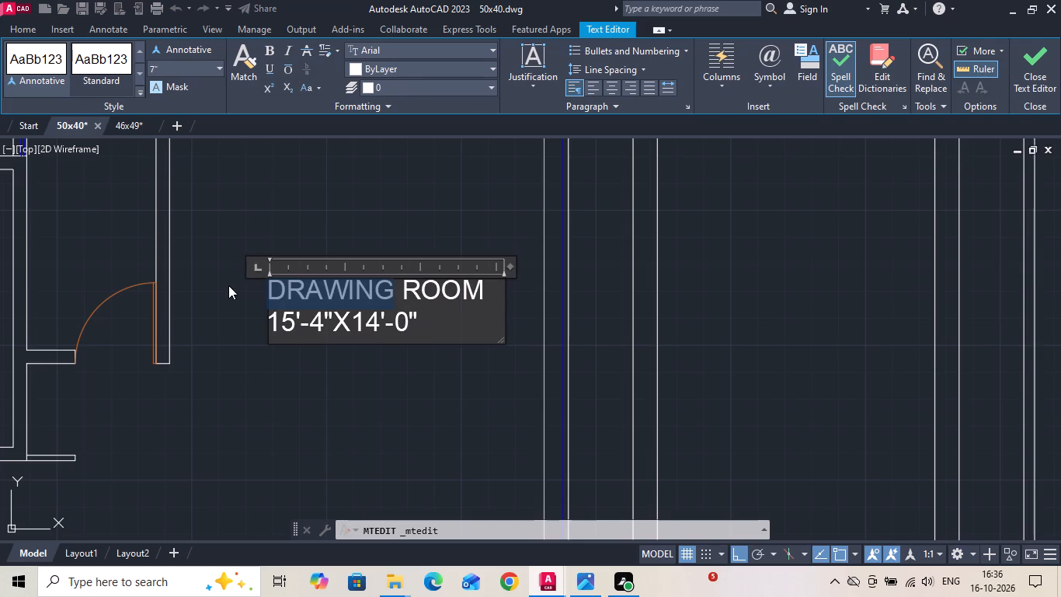
pyautogui.press('BackSpace')
pyautogui.write('liv')
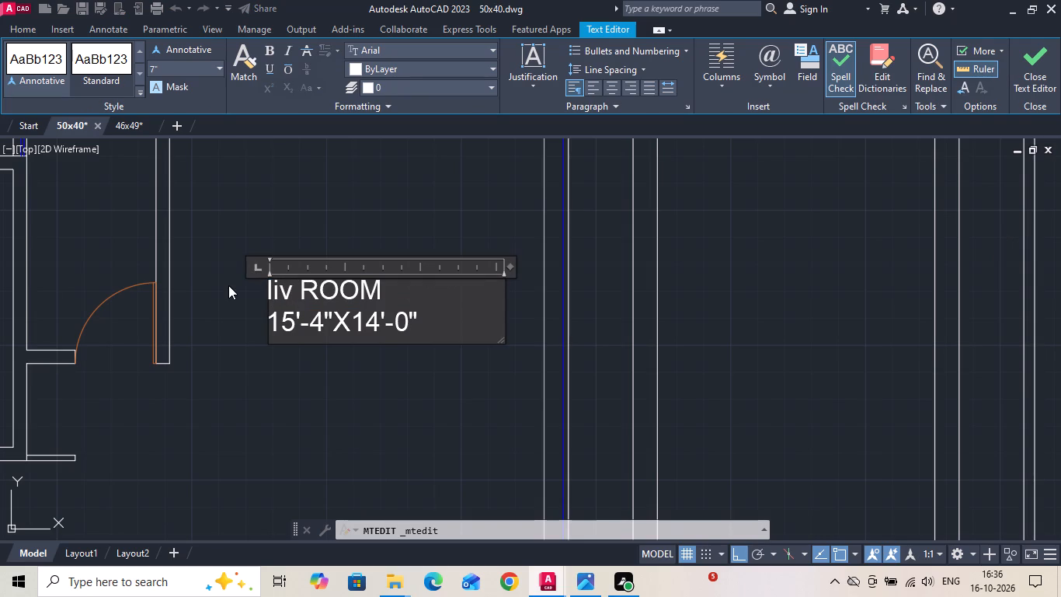
pyautogui.press('BackSpace')
pyautogui.press('BackSpace')
pyautogui.press('BackSpace')
pyautogui.write('LIVING')
# Set the size line under the LIVING ROOM label to 11'-7"X20'-7" to match the reference image.
pyautogui.scroll(-2, 221, 287)
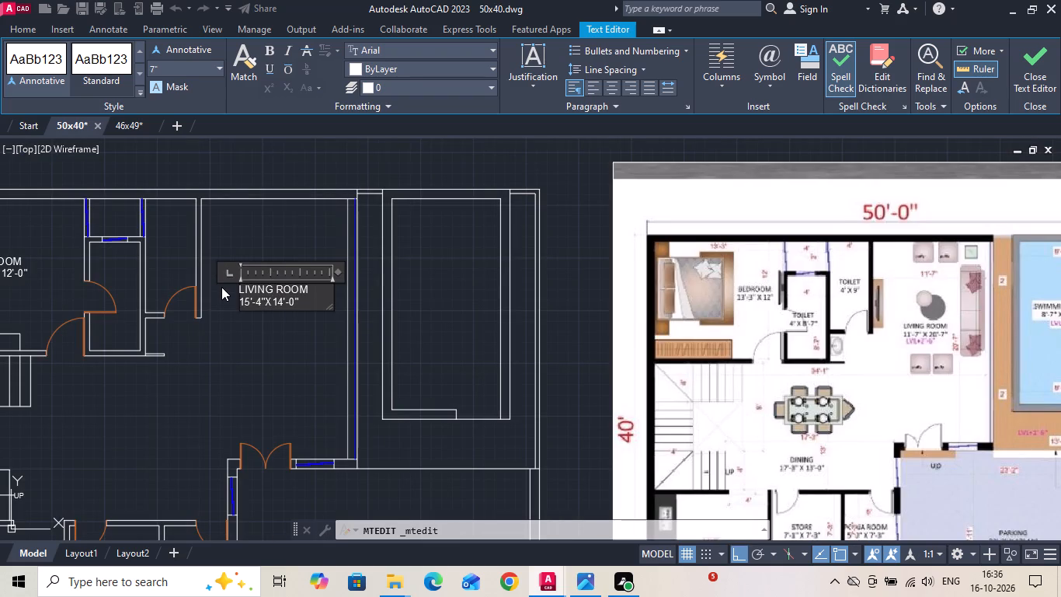
pyautogui.scroll(2, 242, 296)
pyautogui.click(256, 319)
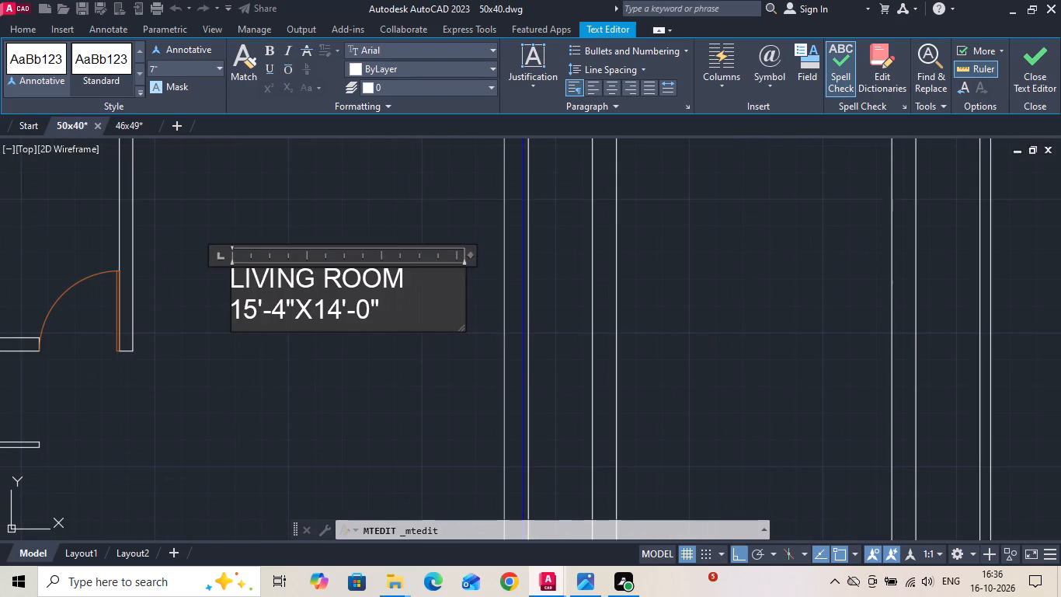
pyautogui.press('BackSpace')
pyautogui.press('1')
pyautogui.click(285, 318)
pyautogui.press('BackSpace')
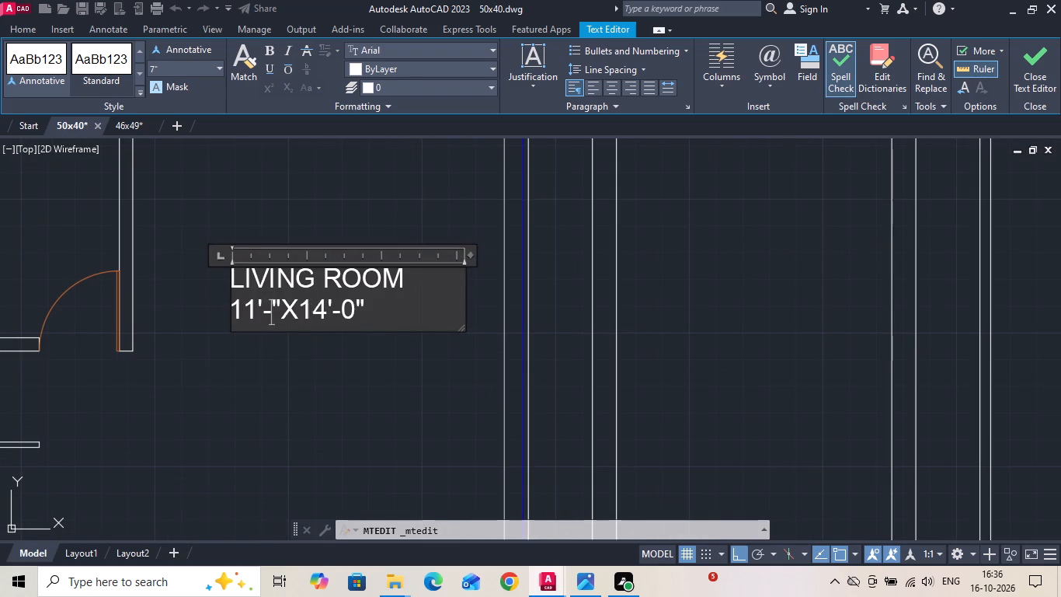
pyautogui.press('7')
pyautogui.scroll(-2, 219, 352)
pyautogui.scroll(2, 894, 351)
pyautogui.scroll(-2, 896, 351)
pyautogui.scroll(2, 275, 356)
pyautogui.click(273, 320)
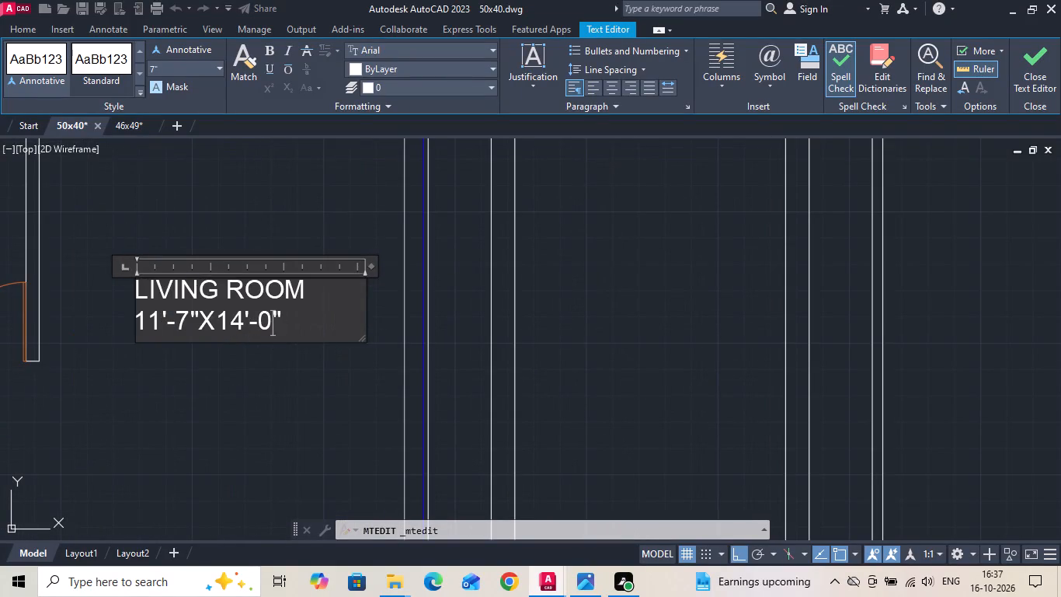
pyautogui.press('BackSpace')
pyautogui.press('7')
pyautogui.click(245, 322)
pyautogui.press('BackSpace')
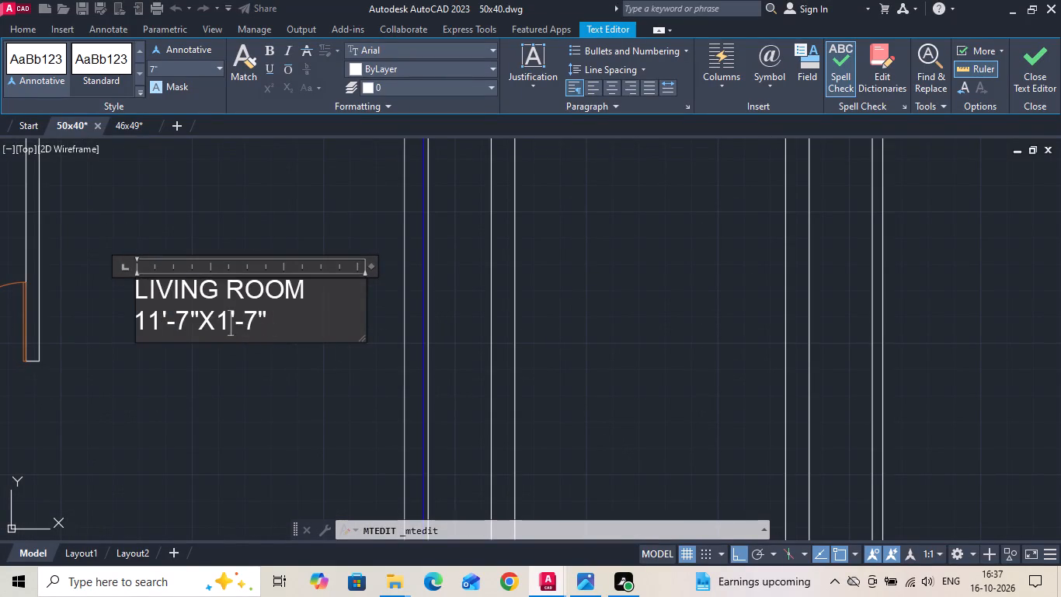
pyautogui.press('BackSpace')
pyautogui.write('20')
pyautogui.scroll(-1, 371, 375)
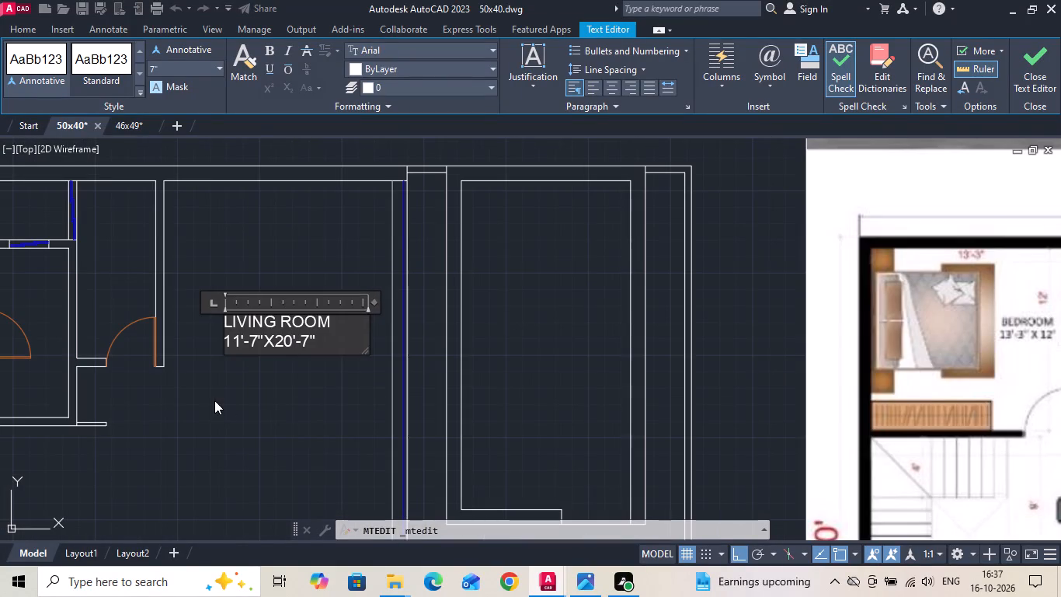
pyautogui.click(211, 400)
pyautogui.scroll(1, 228, 342)
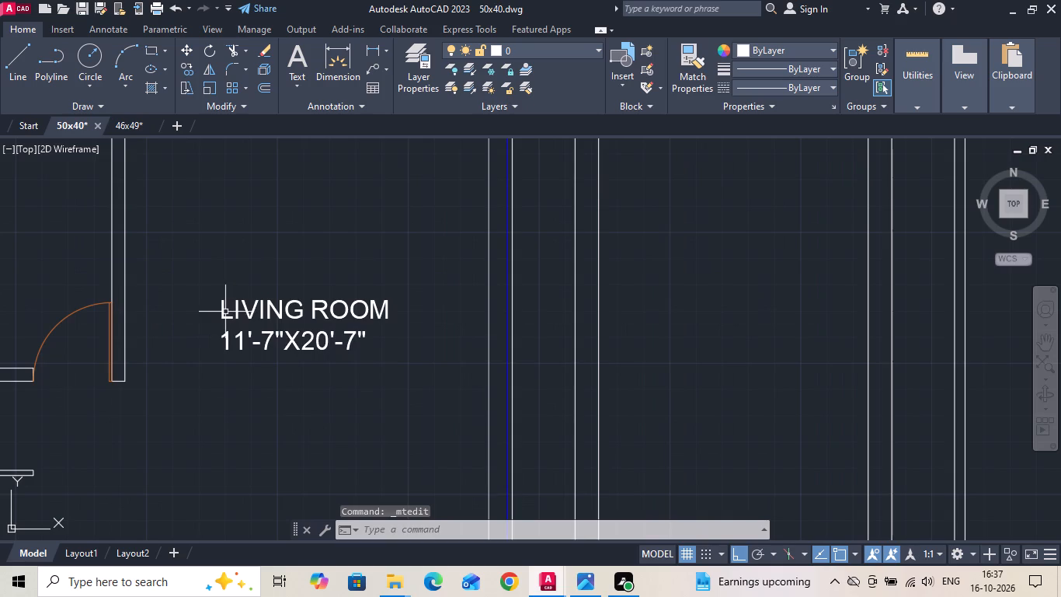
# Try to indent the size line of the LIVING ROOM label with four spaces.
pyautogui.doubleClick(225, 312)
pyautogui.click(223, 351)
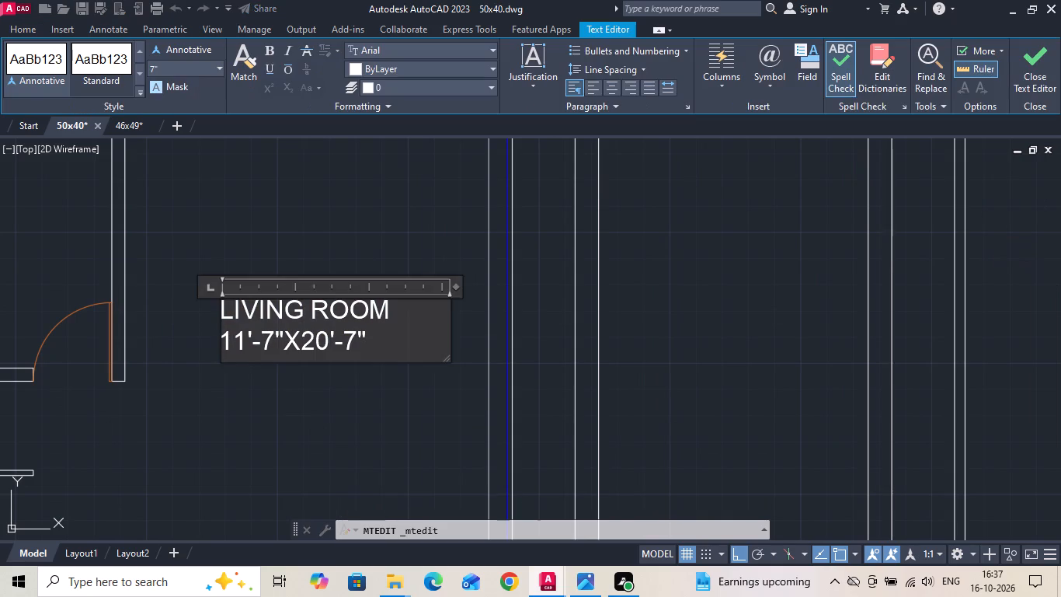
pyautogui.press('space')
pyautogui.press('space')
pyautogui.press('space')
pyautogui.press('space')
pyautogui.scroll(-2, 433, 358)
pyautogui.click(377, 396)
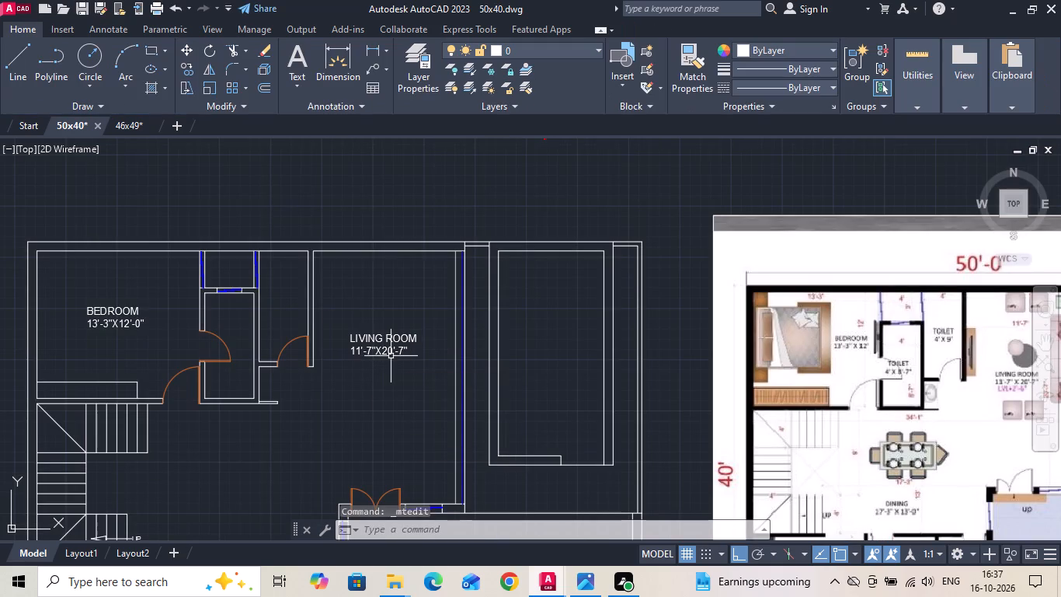
# Copy the TOILET label with its size line from the upper ground floor plan into the new plan's bedroom-side toilet, with Ortho off.
pyautogui.scroll(-2, 391, 357)
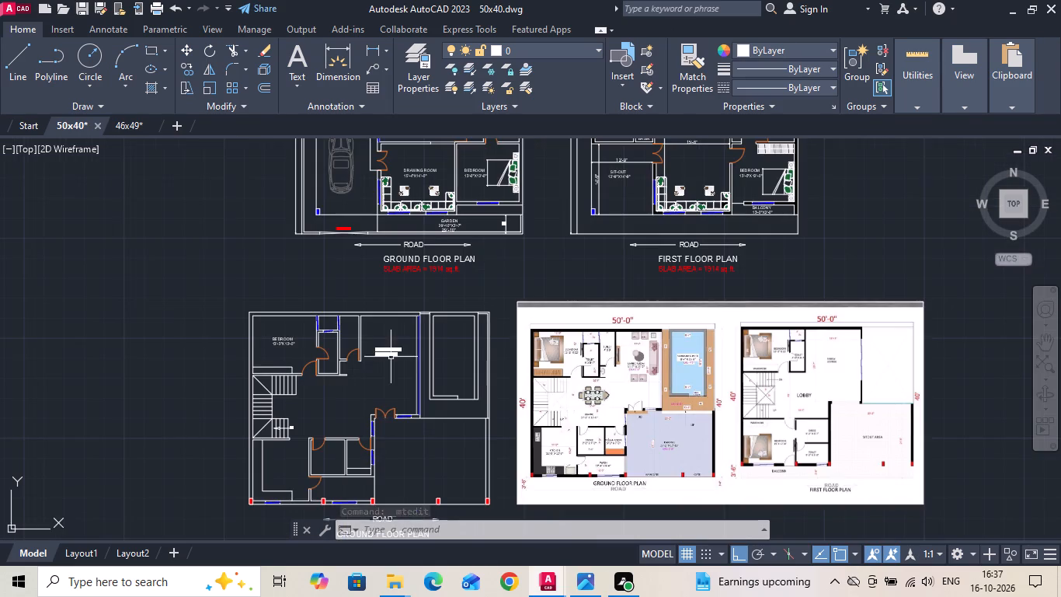
pyautogui.moveTo(353, 201); pyautogui.dragTo(353, 234, button='middle')
pyautogui.click(499, 159)
pyautogui.rightClick(499, 159)
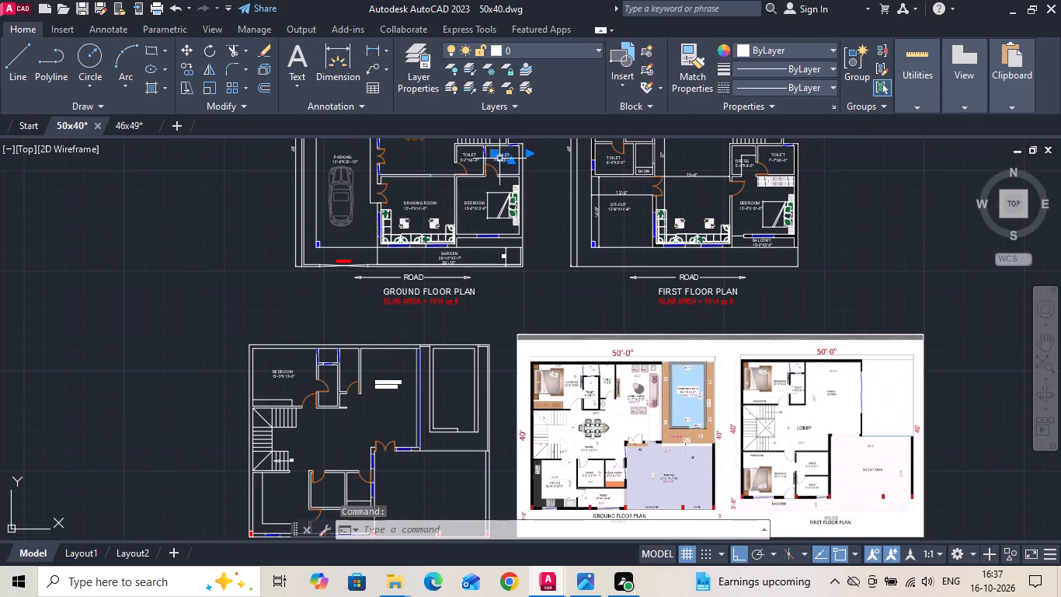
pyautogui.click(537, 299)
pyautogui.click(496, 152)
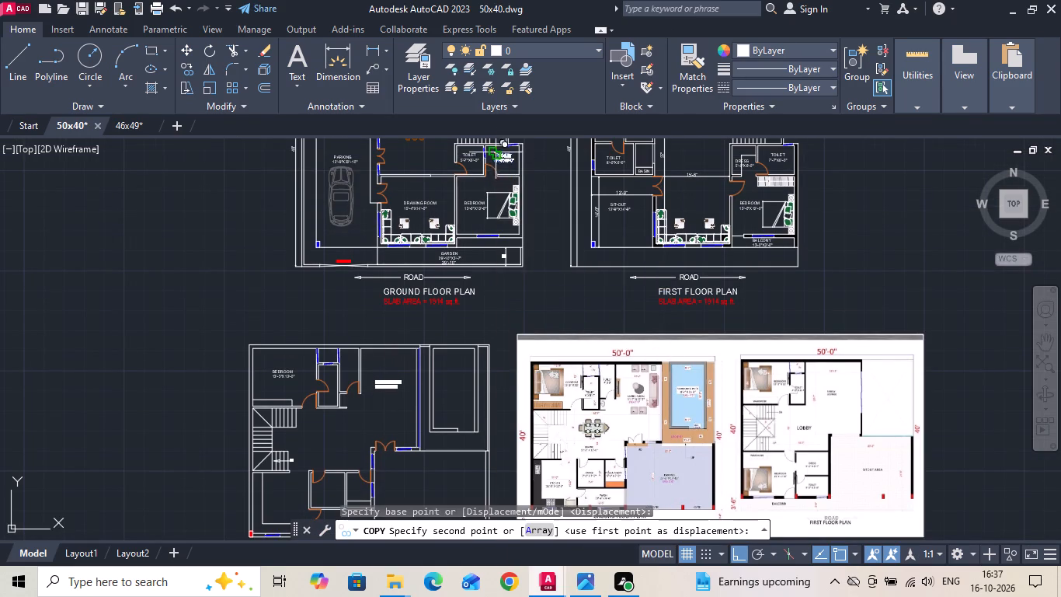
pyautogui.click(739, 549)
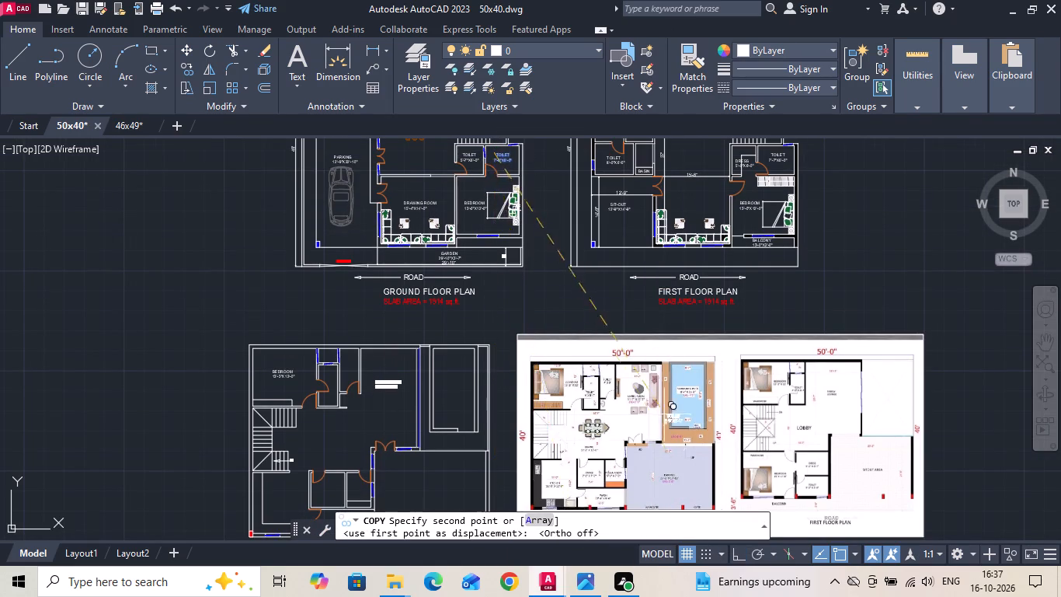
pyautogui.scroll(3, 654, 396)
pyautogui.moveTo(337, 356); pyautogui.dragTo(695, 343, button='middle')
pyautogui.scroll(-1, 697, 342)
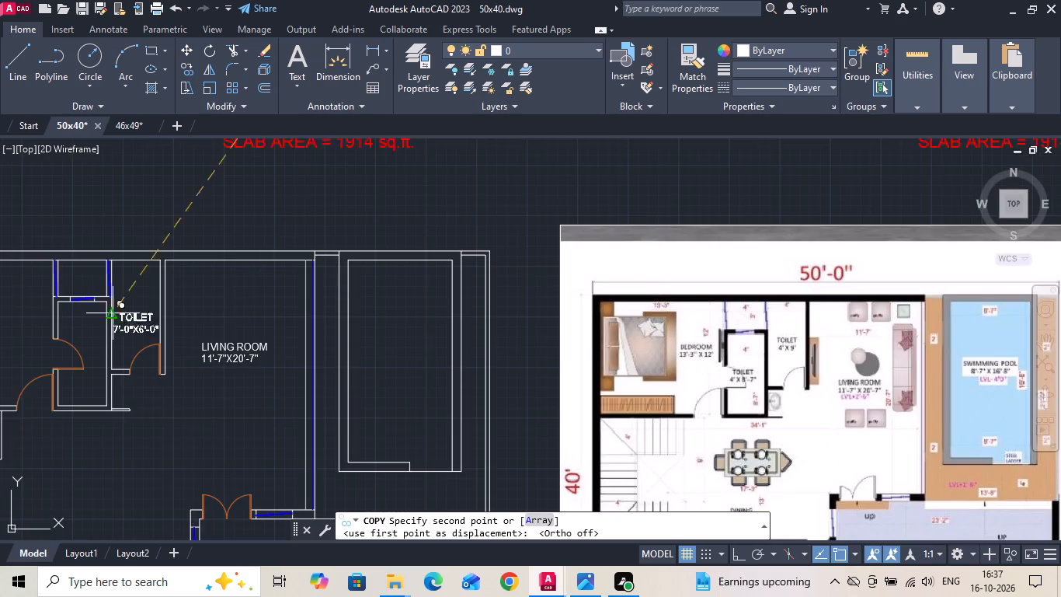
pyautogui.moveTo(96, 302); pyautogui.dragTo(312, 304, button='middle')
pyautogui.scroll(2, 285, 362)
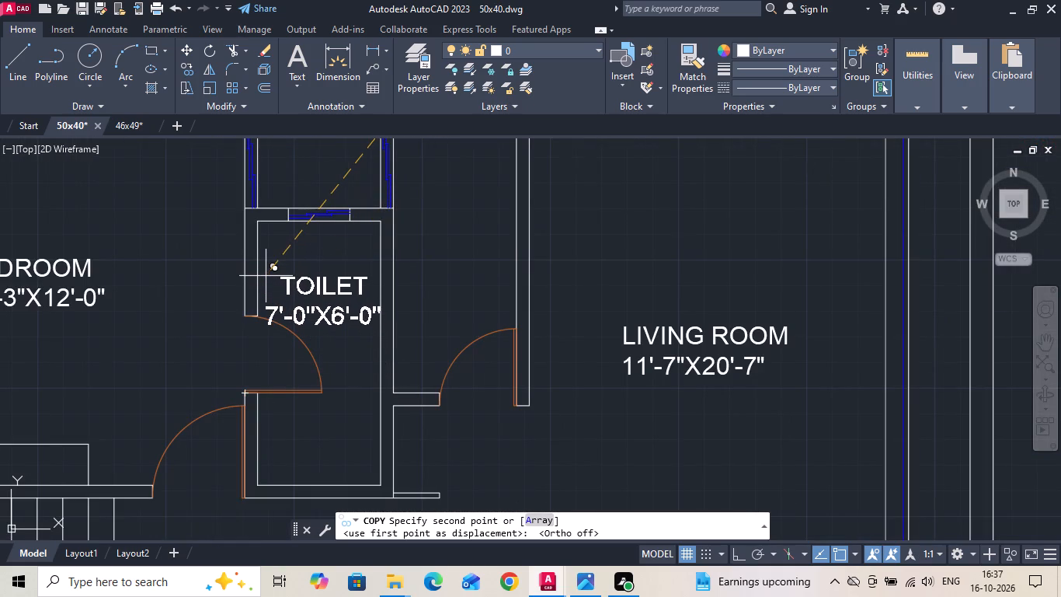
pyautogui.click(266, 278)
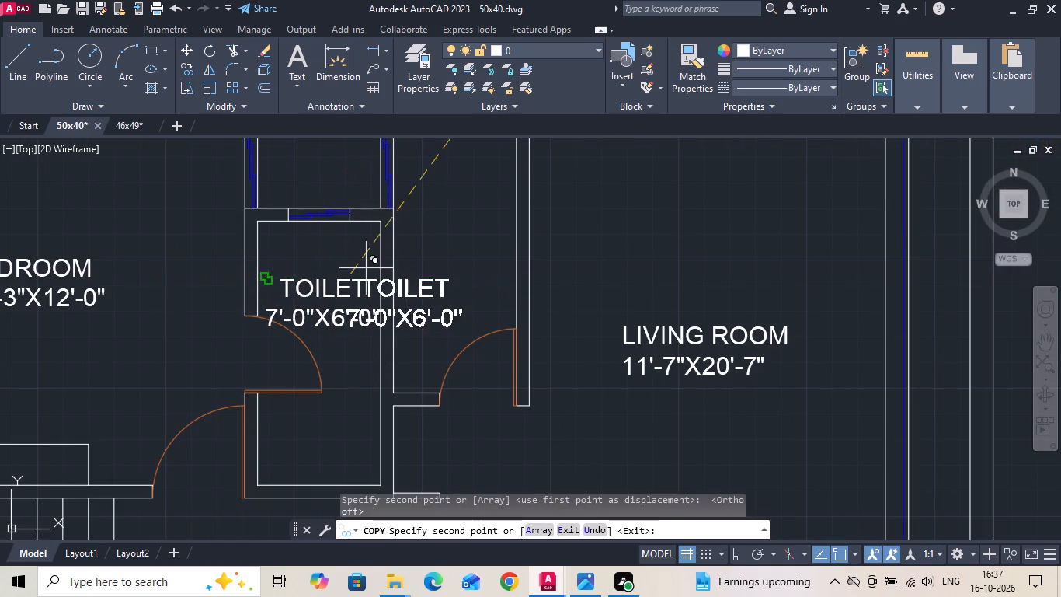
# Place another copy of the TOILET label in the toilet beside the living room and end the copying.
pyautogui.moveTo(393, 228); pyautogui.dragTo(385, 272, button='middle')
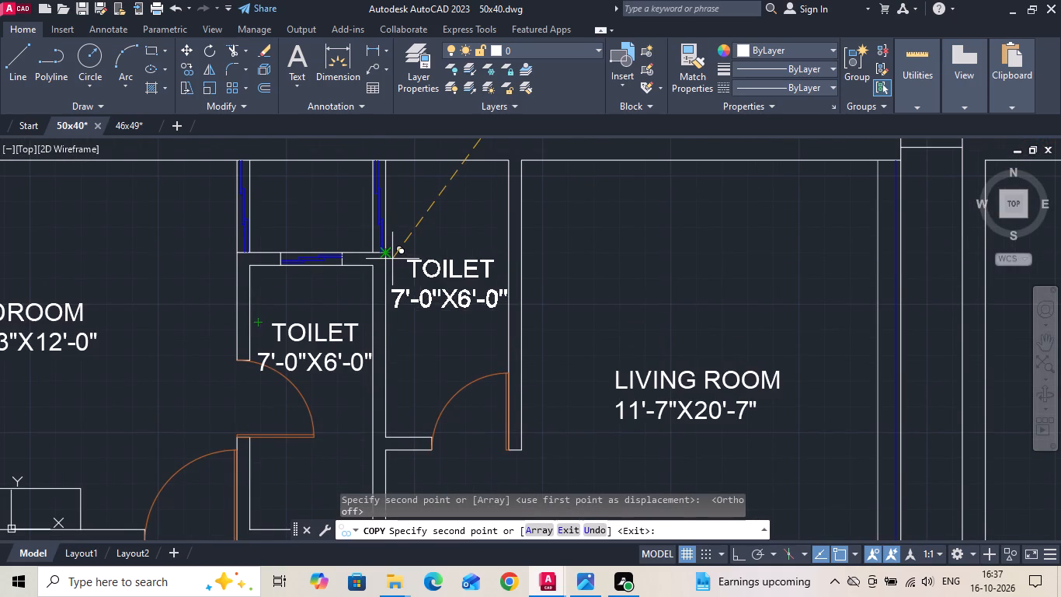
pyautogui.scroll(1, 393, 258)
pyautogui.click(391, 258)
pyautogui.scroll(-3, 362, 272)
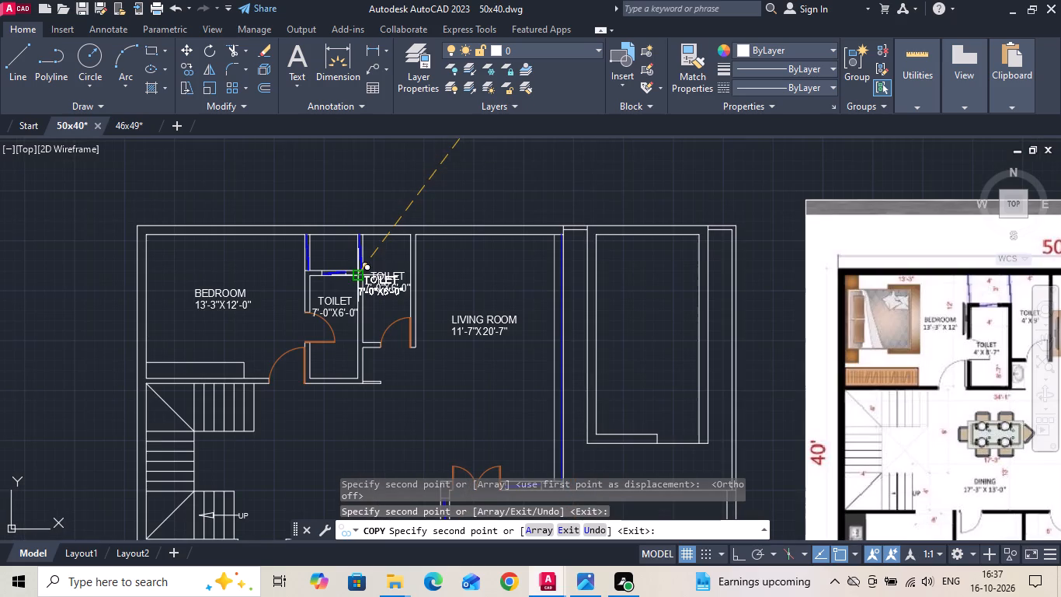
pyautogui.press('Escape')
# Change the size line of the bedroom-side TOILET label to 4-0X8'-7.
pyautogui.scroll(2, 971, 338)
pyautogui.scroll(-2, 851, 361)
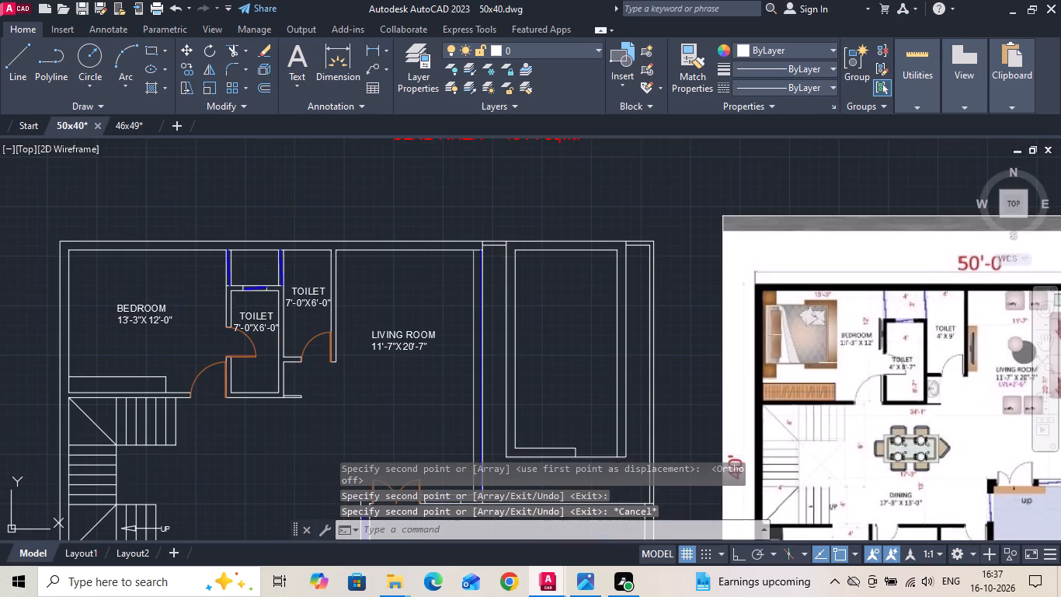
pyautogui.scroll(3, 270, 323)
pyautogui.doubleClick(262, 350)
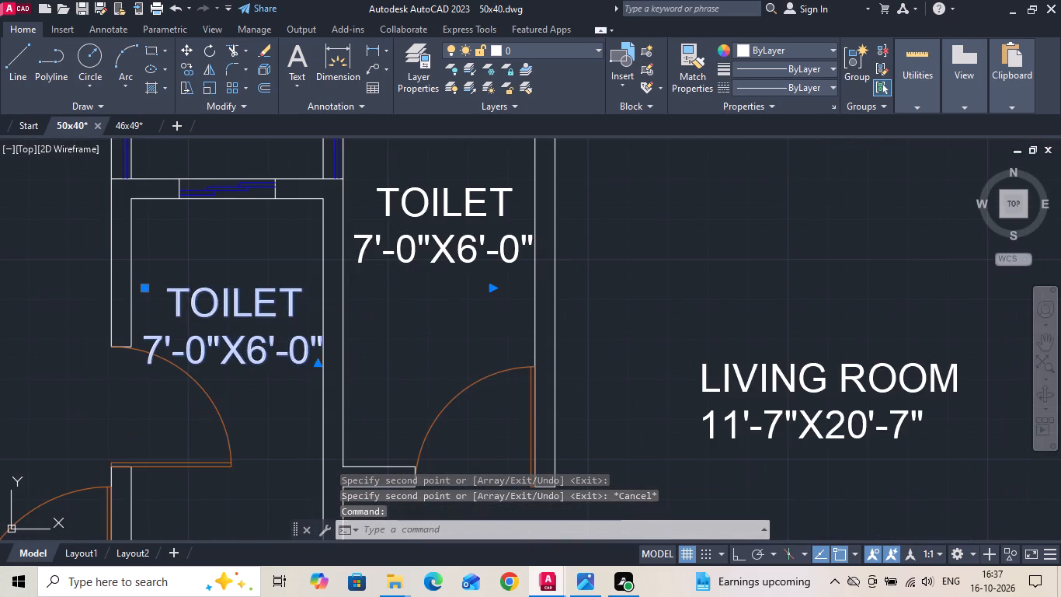
pyautogui.press('BackSpace')
pyautogui.press('8')
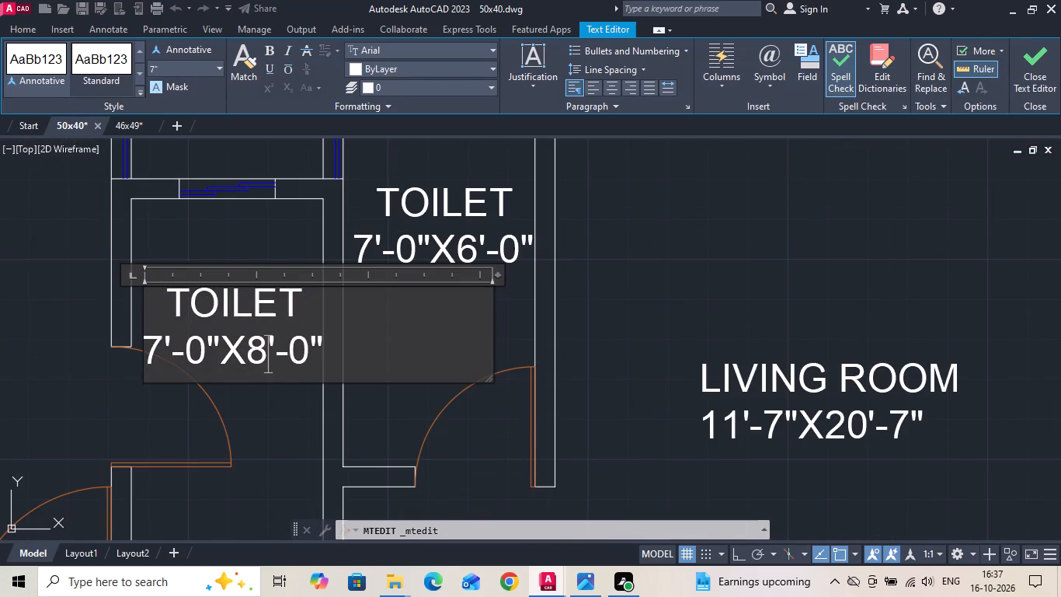
pyautogui.click(308, 353)
pyautogui.press('Insert')
pyautogui.press('BackSpace')
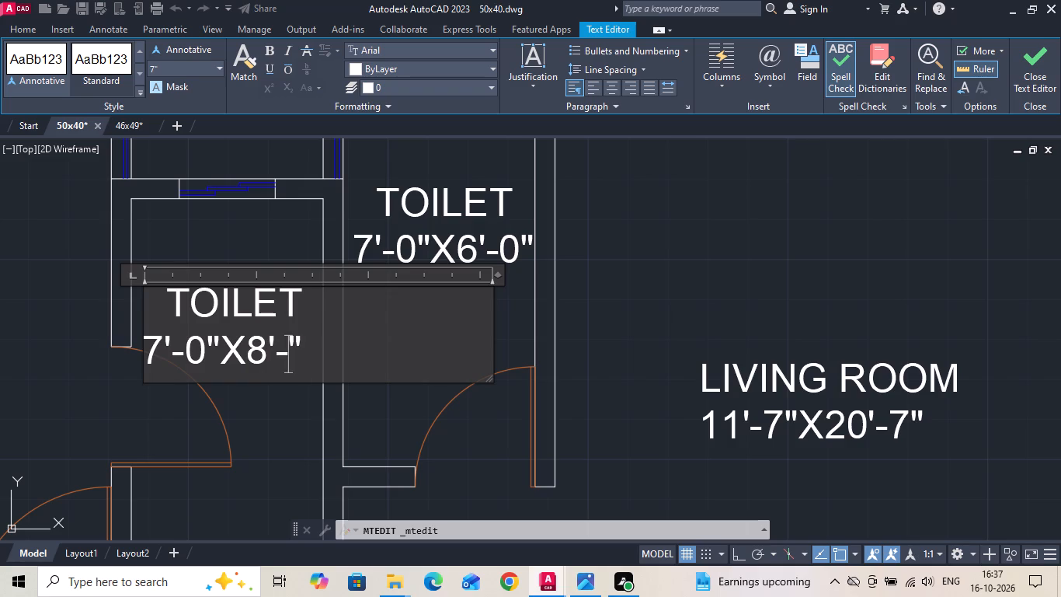
pyautogui.press('7')
pyautogui.click(207, 351)
pyautogui.press('BackSpace')
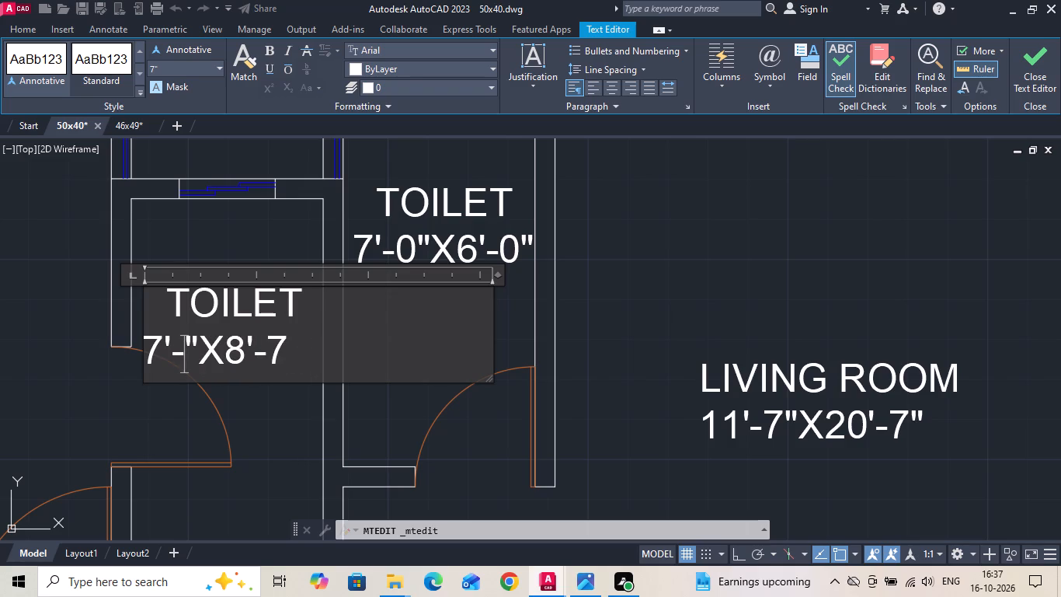
pyautogui.press('0')
pyautogui.click(158, 352)
pyautogui.press('BackSpace')
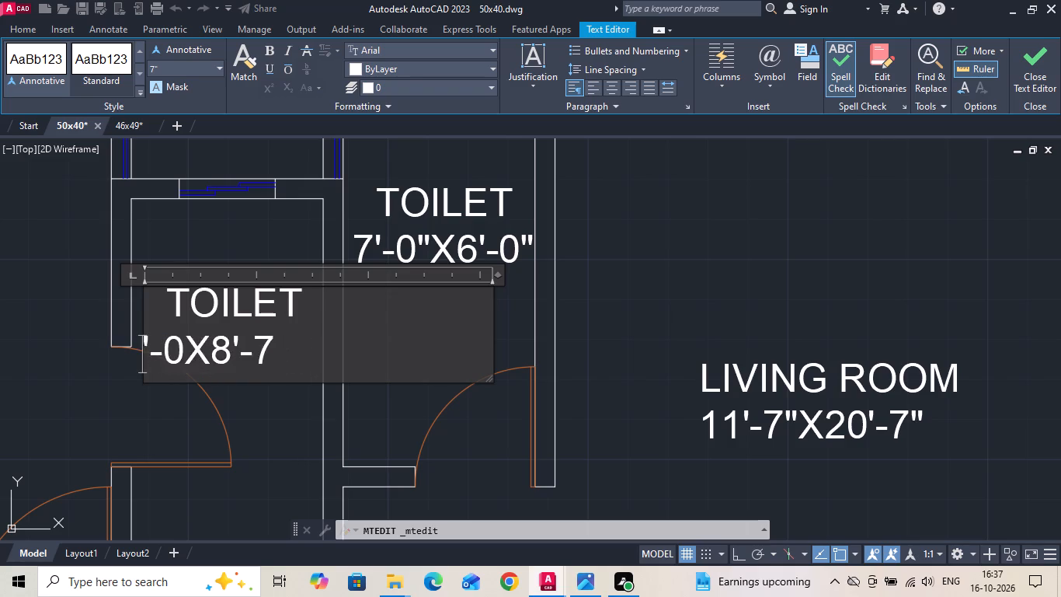
pyautogui.press('4')
pyautogui.click(270, 420)
pyautogui.scroll(-2, 414, 354)
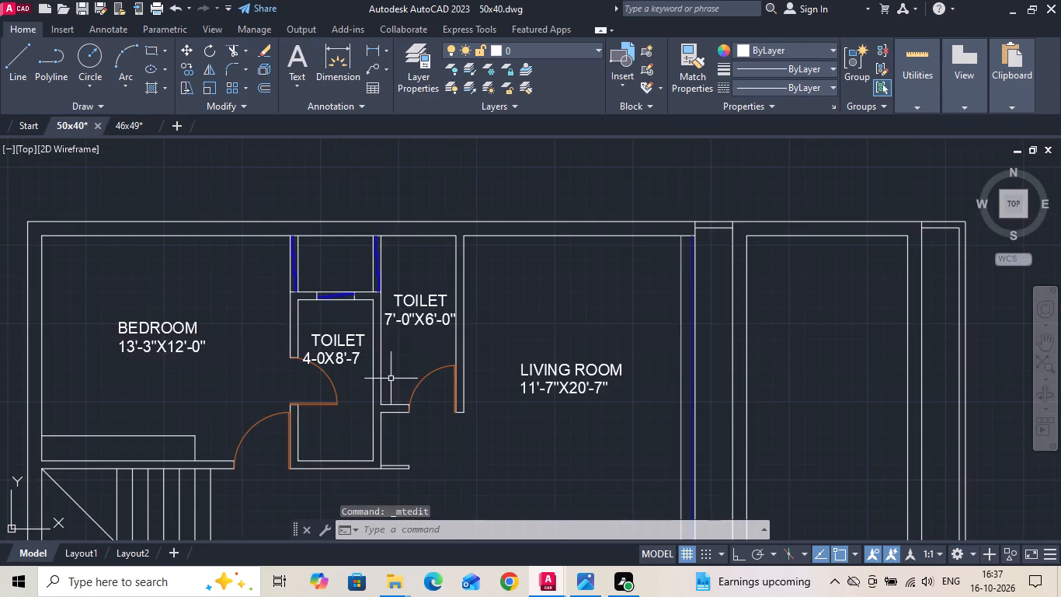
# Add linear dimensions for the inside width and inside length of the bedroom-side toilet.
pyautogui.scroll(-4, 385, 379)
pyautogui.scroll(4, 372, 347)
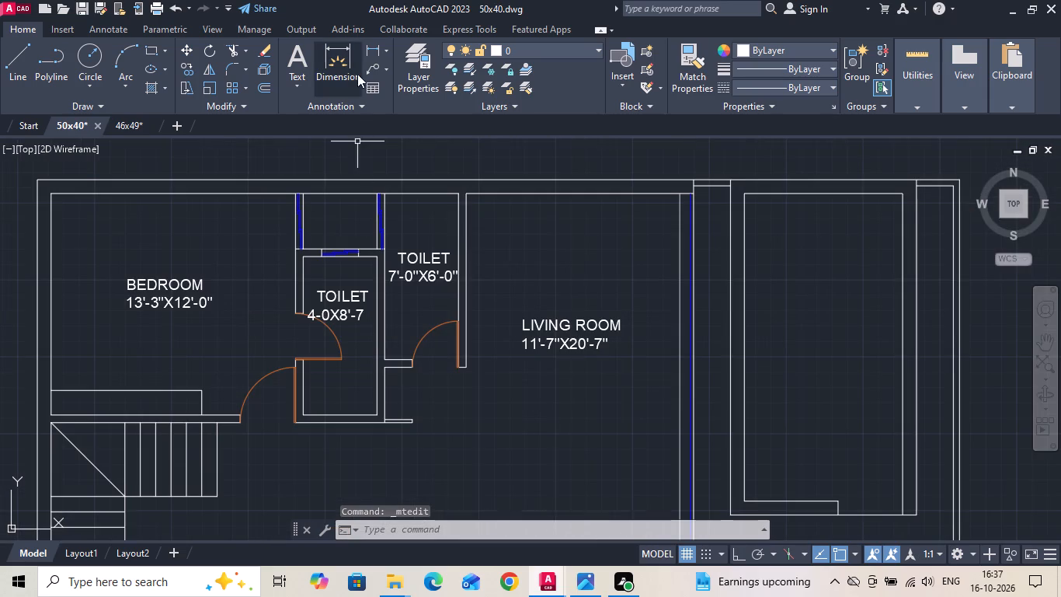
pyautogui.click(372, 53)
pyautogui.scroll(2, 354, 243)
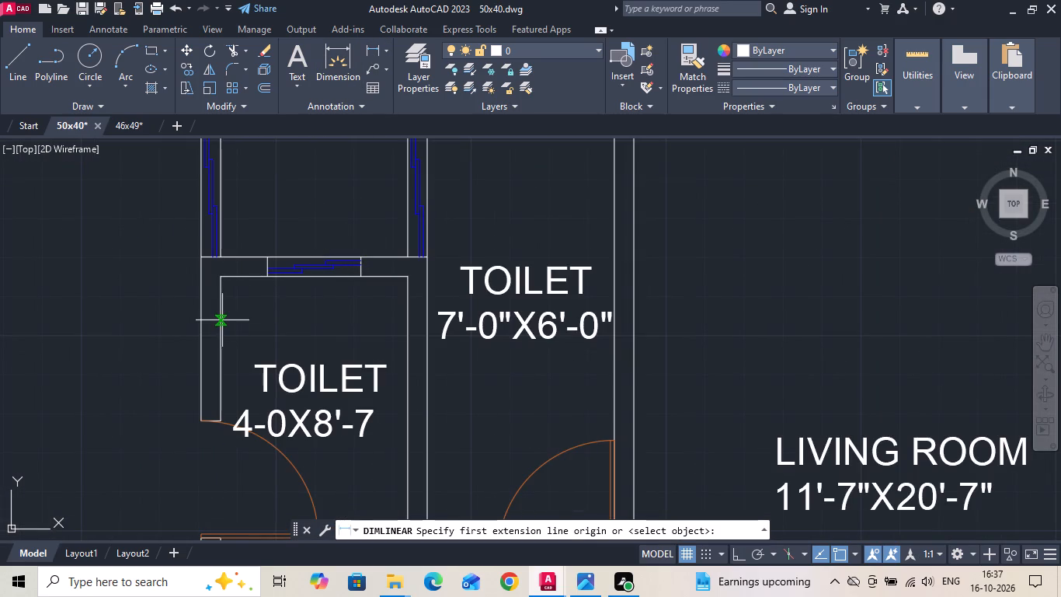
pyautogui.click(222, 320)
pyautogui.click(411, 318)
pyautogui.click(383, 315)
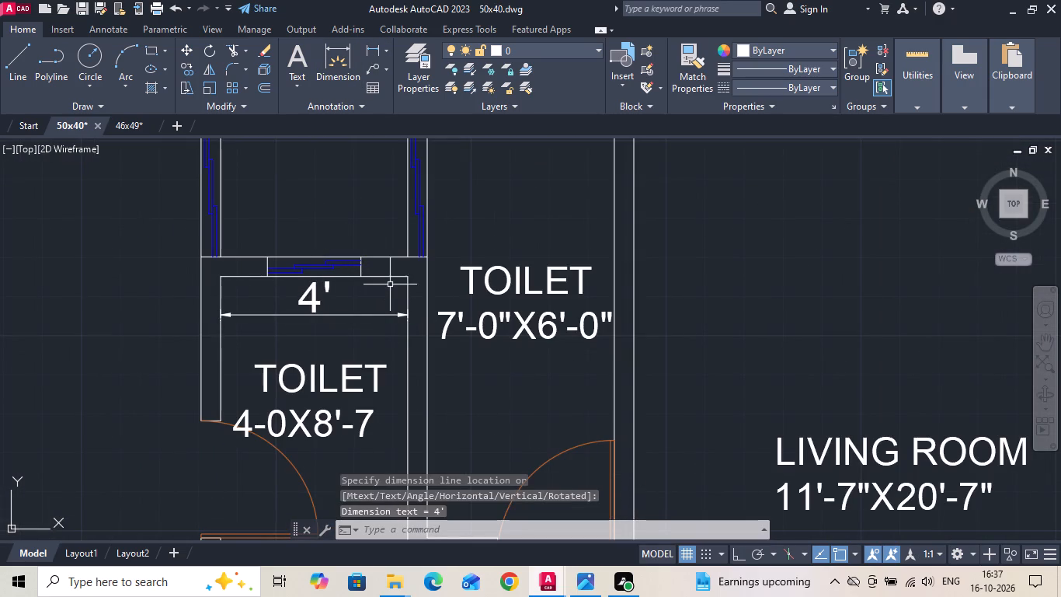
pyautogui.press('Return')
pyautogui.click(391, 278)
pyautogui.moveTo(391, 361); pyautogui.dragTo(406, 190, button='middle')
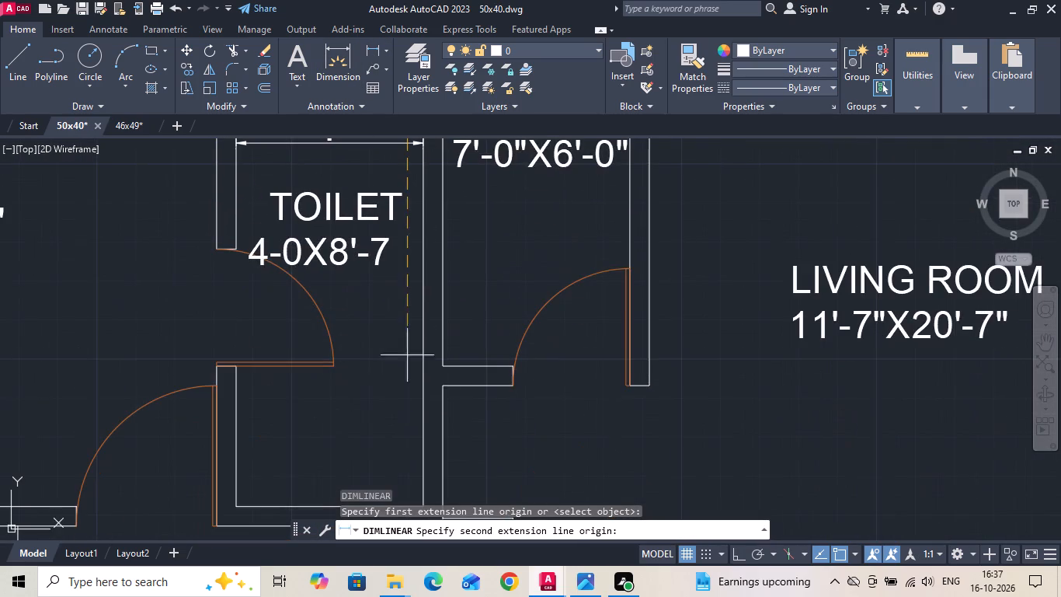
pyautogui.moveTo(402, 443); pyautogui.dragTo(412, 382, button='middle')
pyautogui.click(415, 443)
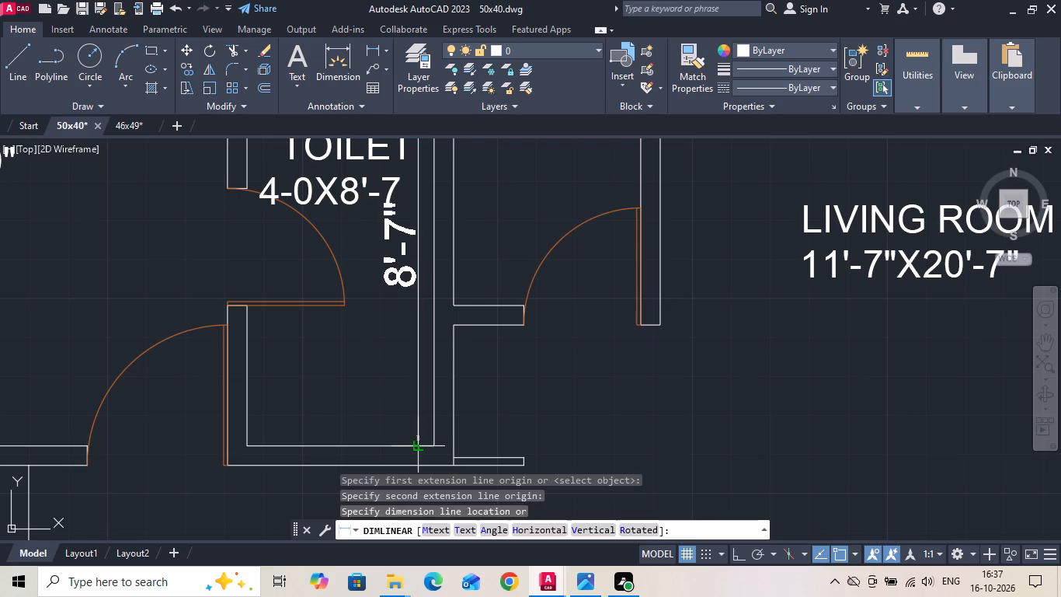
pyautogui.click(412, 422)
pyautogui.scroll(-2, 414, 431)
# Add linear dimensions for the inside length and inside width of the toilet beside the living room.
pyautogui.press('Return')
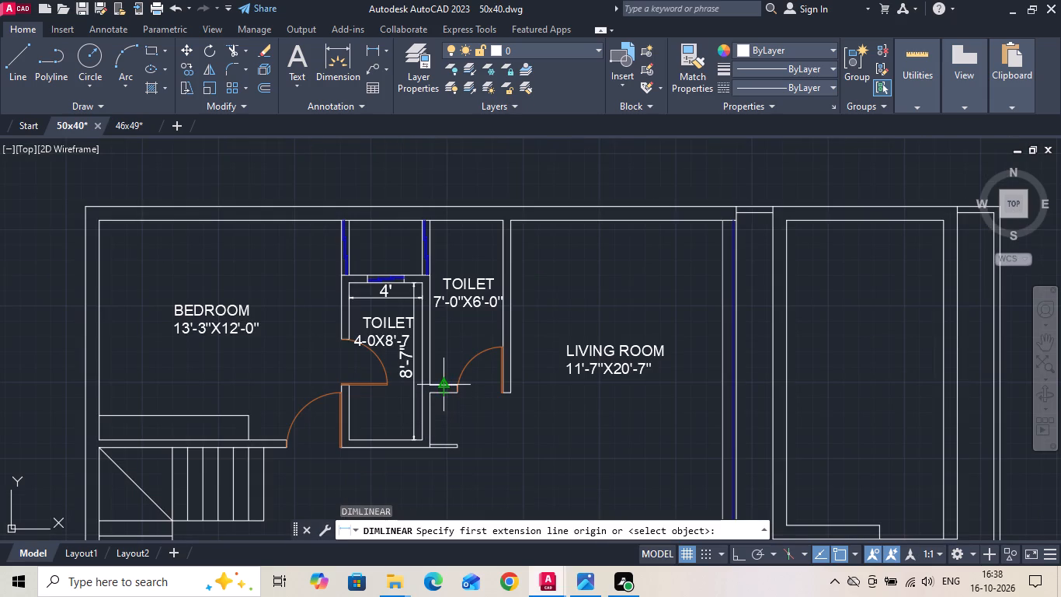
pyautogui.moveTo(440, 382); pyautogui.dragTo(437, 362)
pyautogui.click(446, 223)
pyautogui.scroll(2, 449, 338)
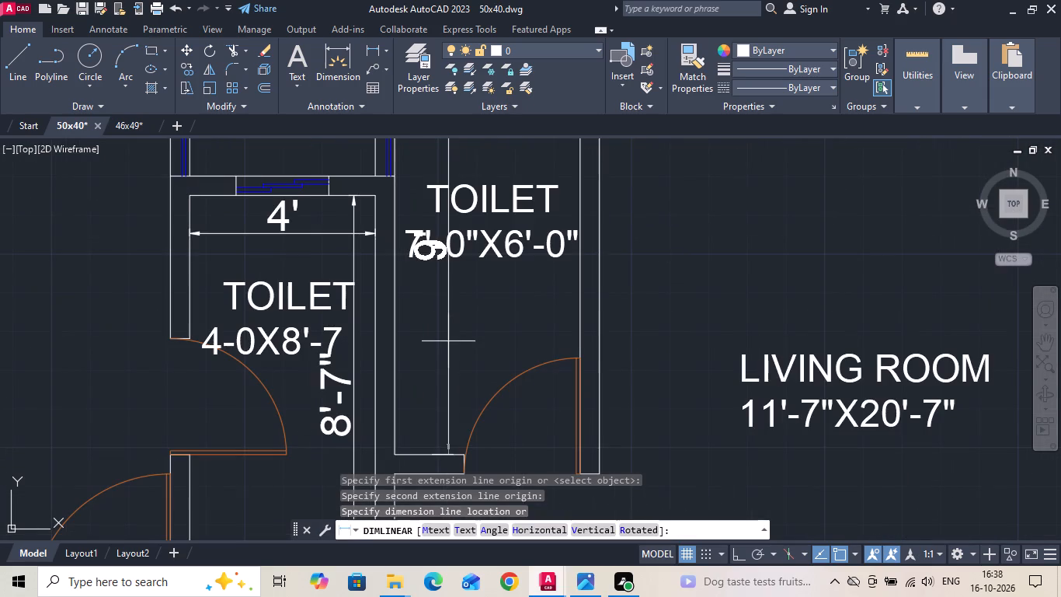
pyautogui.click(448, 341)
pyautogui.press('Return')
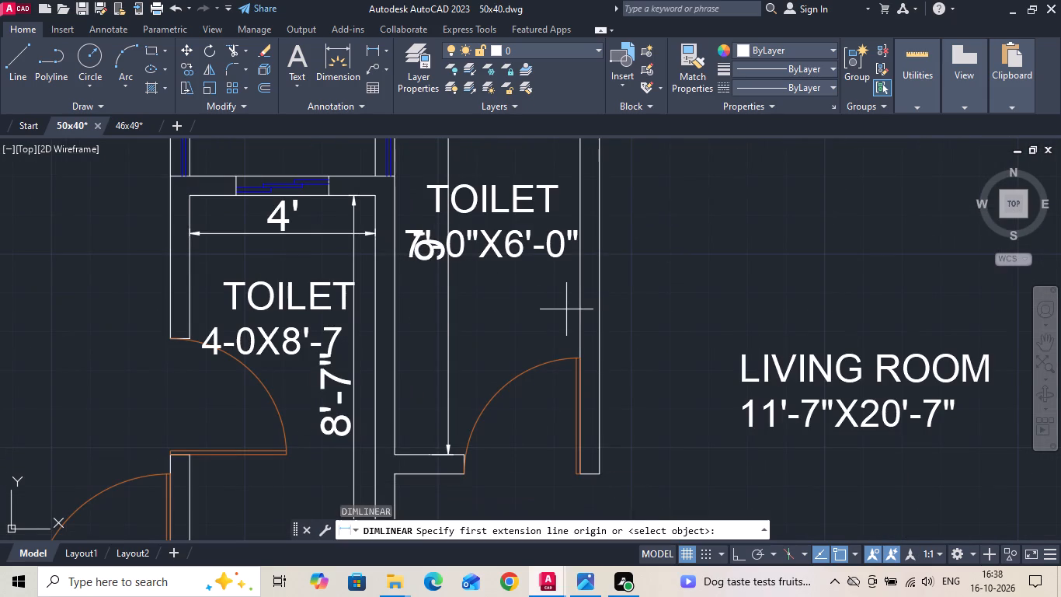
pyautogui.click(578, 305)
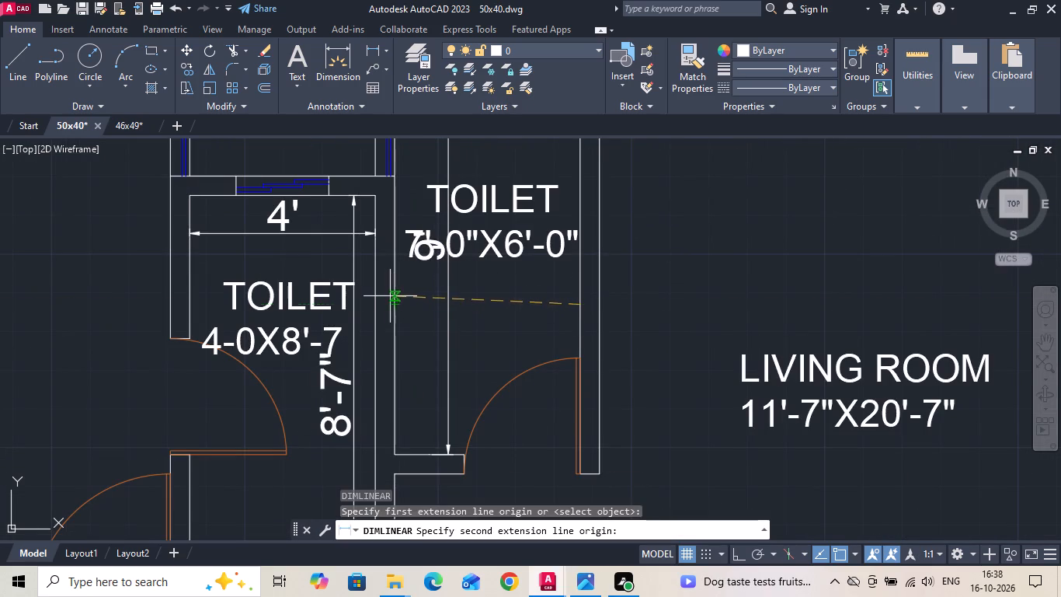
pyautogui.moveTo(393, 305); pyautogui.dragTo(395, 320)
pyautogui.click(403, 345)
# Set the size line of the TOILET label beside the living room to 4'-0"X9'-0".
pyautogui.doubleClick(517, 251)
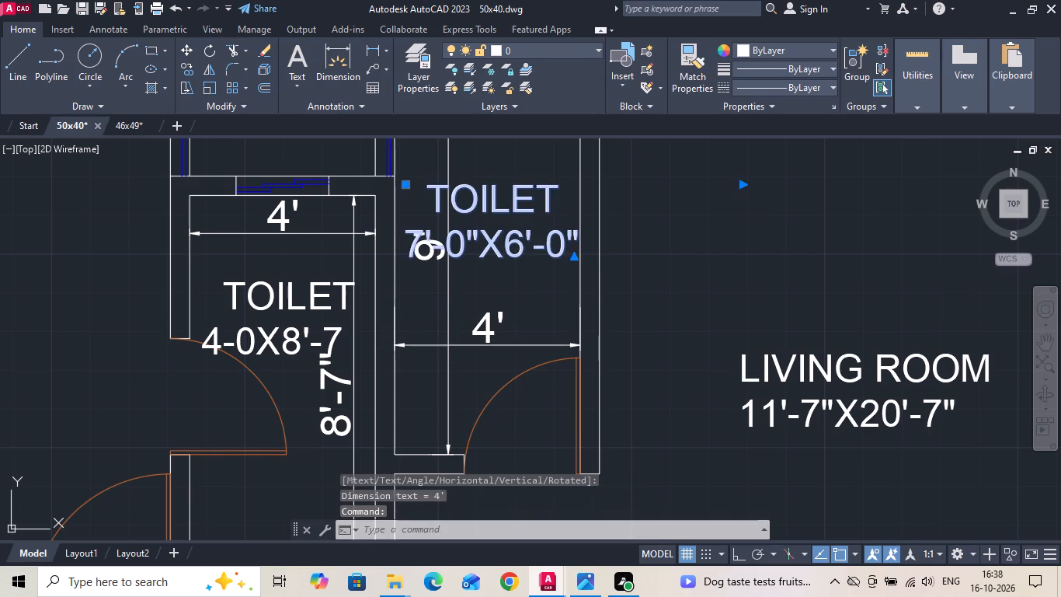
pyautogui.press('BackSpace')
pyautogui.press('9')
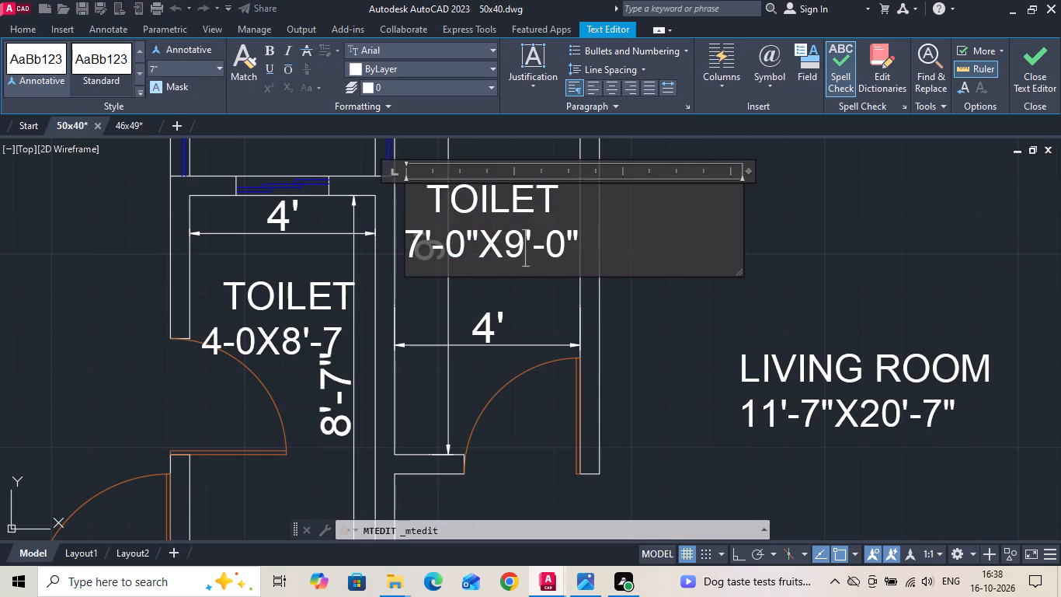
pyautogui.click(420, 243)
pyautogui.press('BackSpace')
pyautogui.press('4')
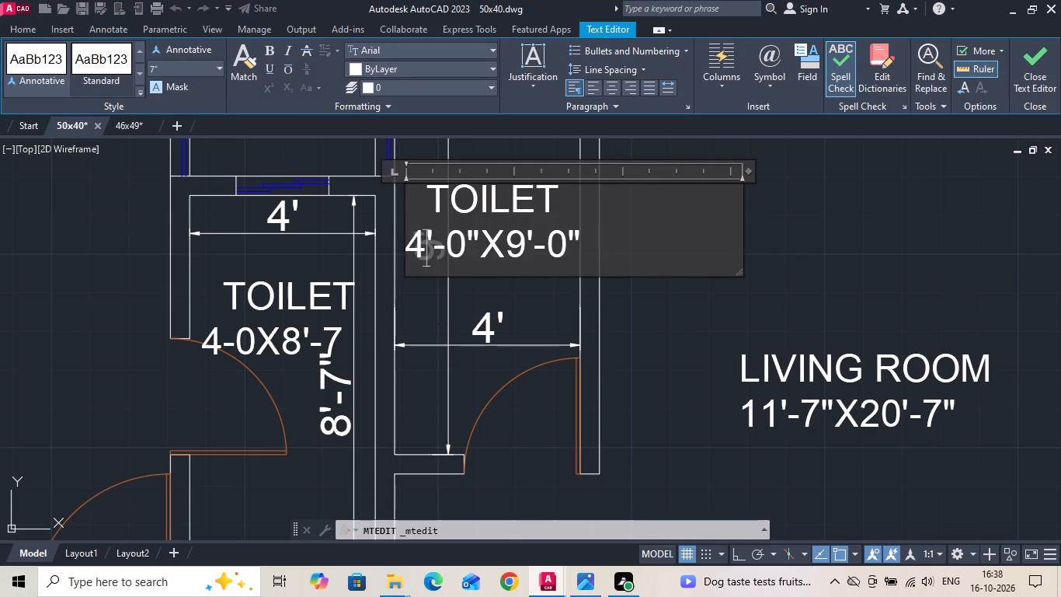
pyautogui.click(433, 309)
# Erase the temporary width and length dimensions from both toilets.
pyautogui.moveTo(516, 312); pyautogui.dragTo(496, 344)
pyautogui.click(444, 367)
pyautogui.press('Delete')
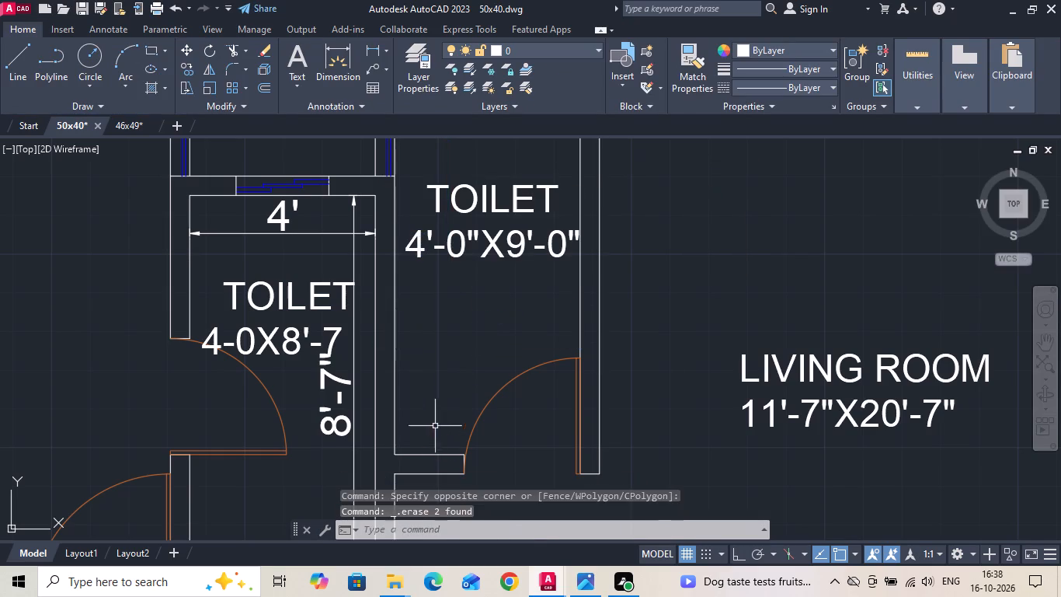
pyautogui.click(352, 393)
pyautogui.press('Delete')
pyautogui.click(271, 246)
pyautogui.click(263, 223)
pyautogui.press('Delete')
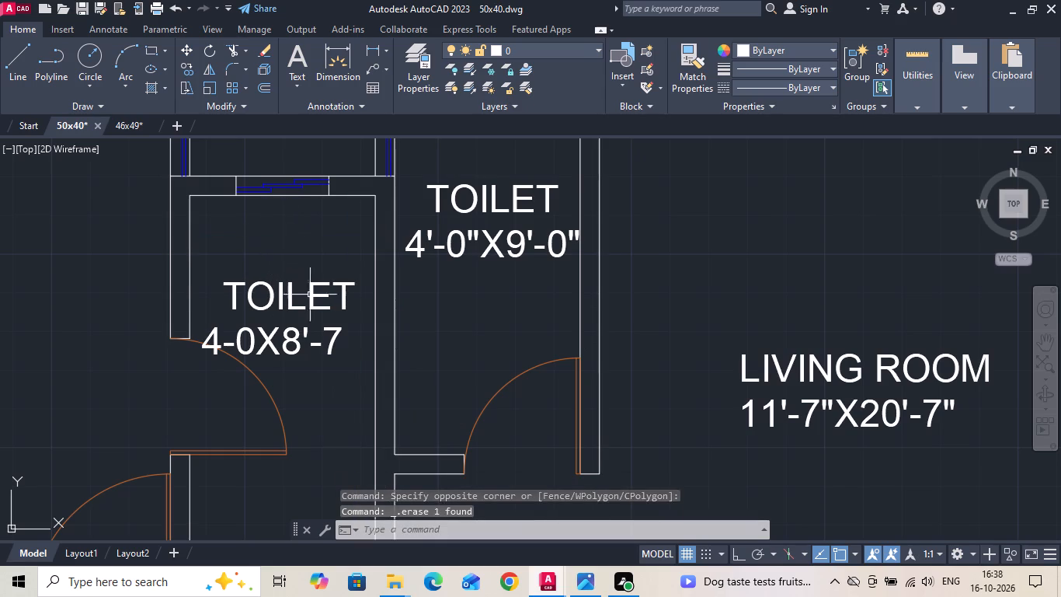
# Indent the size line of the bedroom-side TOILET label by one space.
pyautogui.click(318, 308)
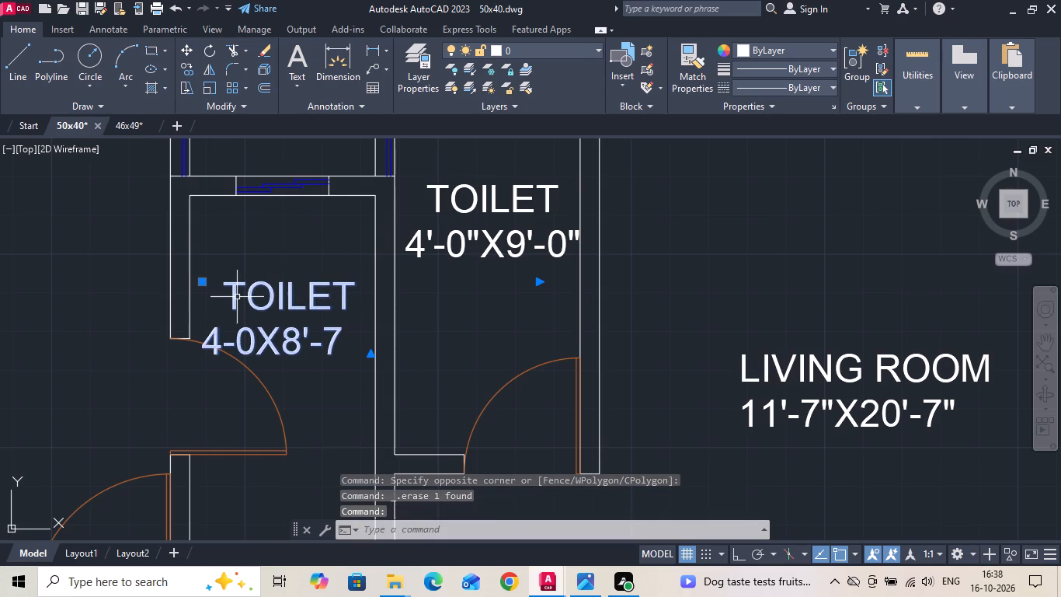
pyautogui.doubleClick(236, 298)
pyautogui.click(213, 340)
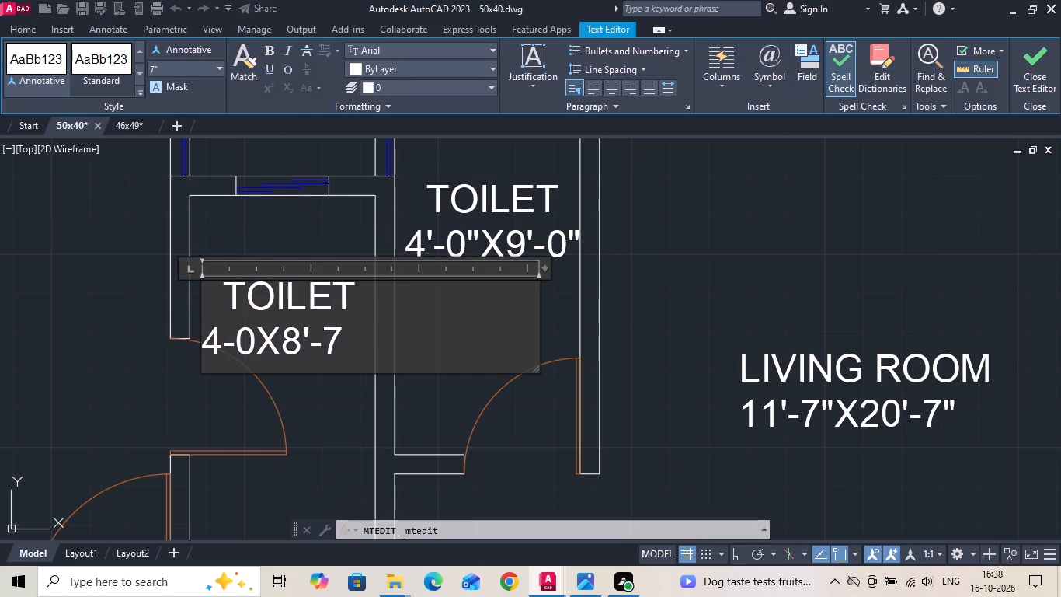
pyautogui.click(210, 334)
pyautogui.press('space')
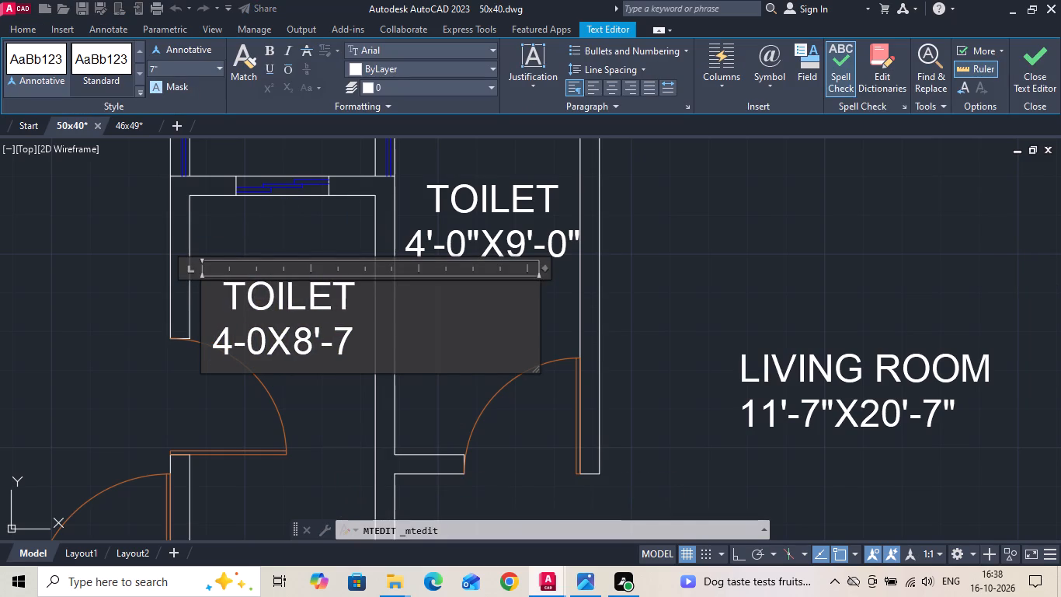
pyautogui.moveTo(396, 436); pyautogui.dragTo(395, 429)
# Move the bedroom-side TOILET label slightly upward within its room and save the drawing.
pyautogui.moveTo(297, 357); pyautogui.dragTo(297, 349)
pyautogui.click(287, 318)
pyautogui.rightClick(287, 314)
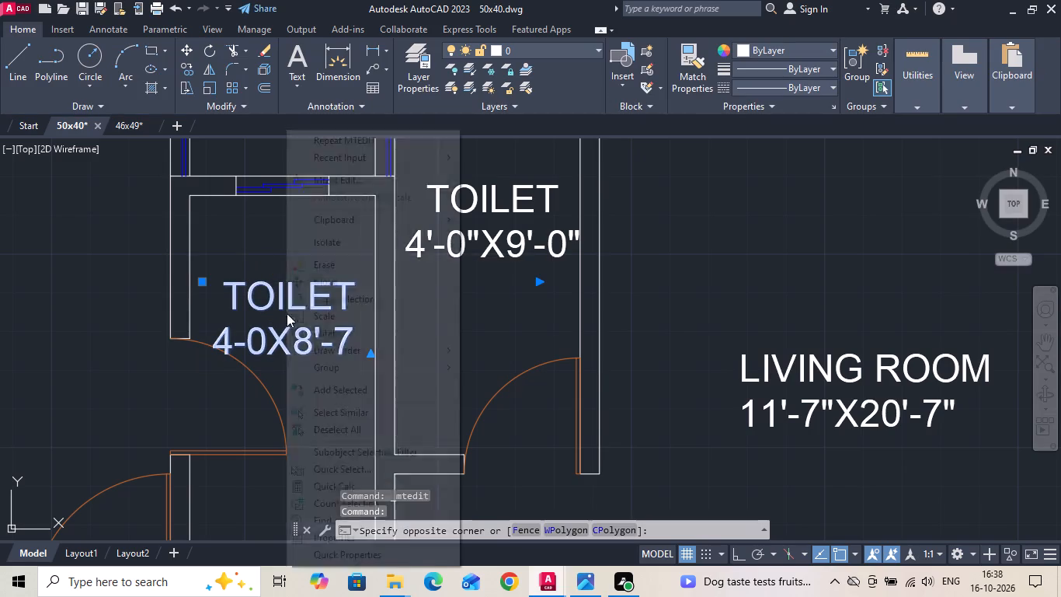
pyautogui.click(339, 286)
pyautogui.click(462, 364)
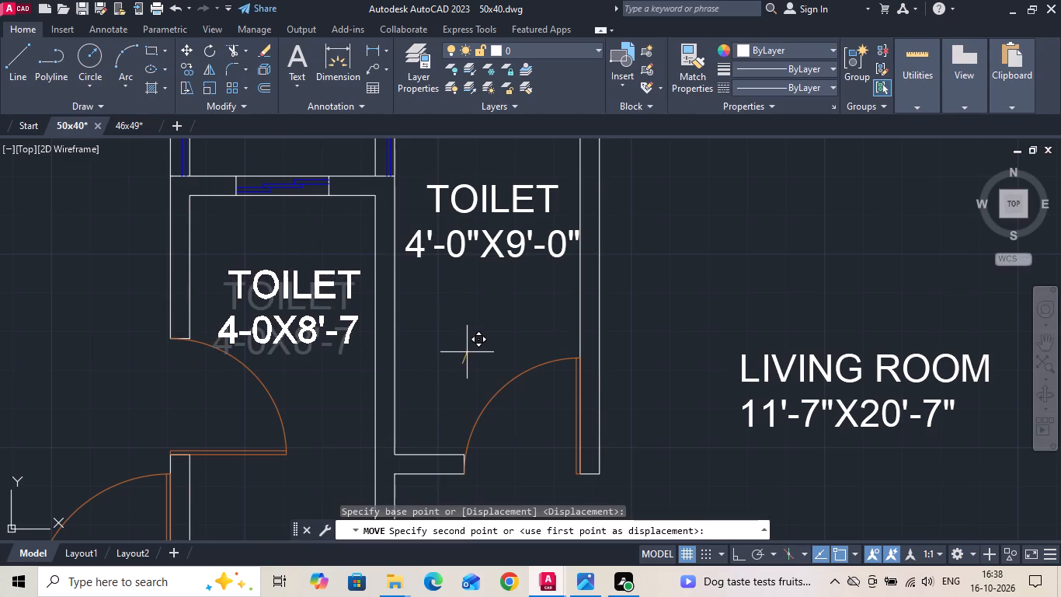
pyautogui.click(467, 352)
pyautogui.hotkey('ctrl', 's')
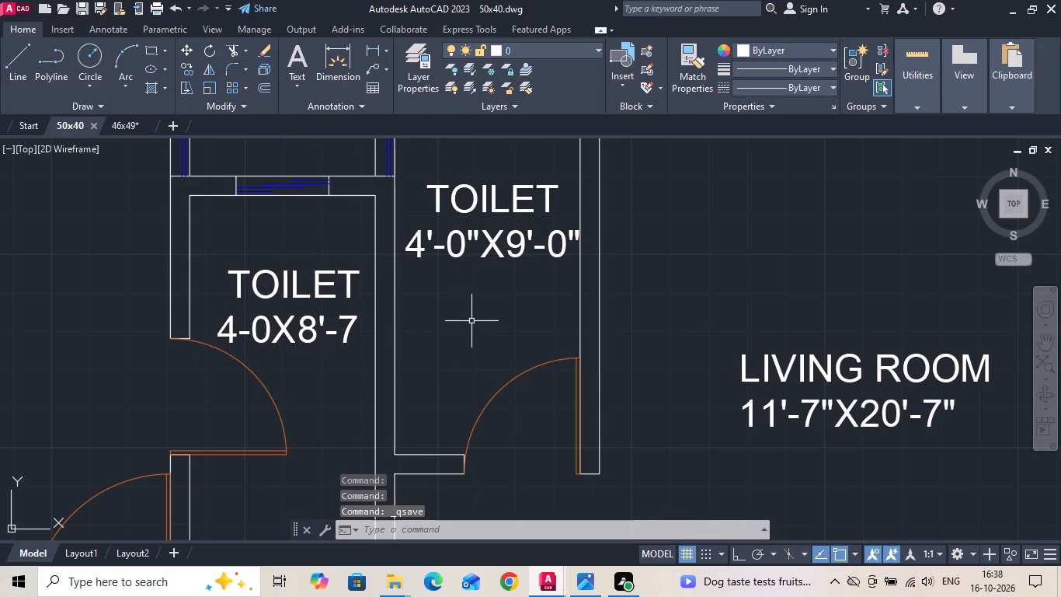
# Add the missing foot and inch marks to the bedroom-side TOILET size line so it reads 4'-0"X8'-7".
pyautogui.doubleClick(270, 329)
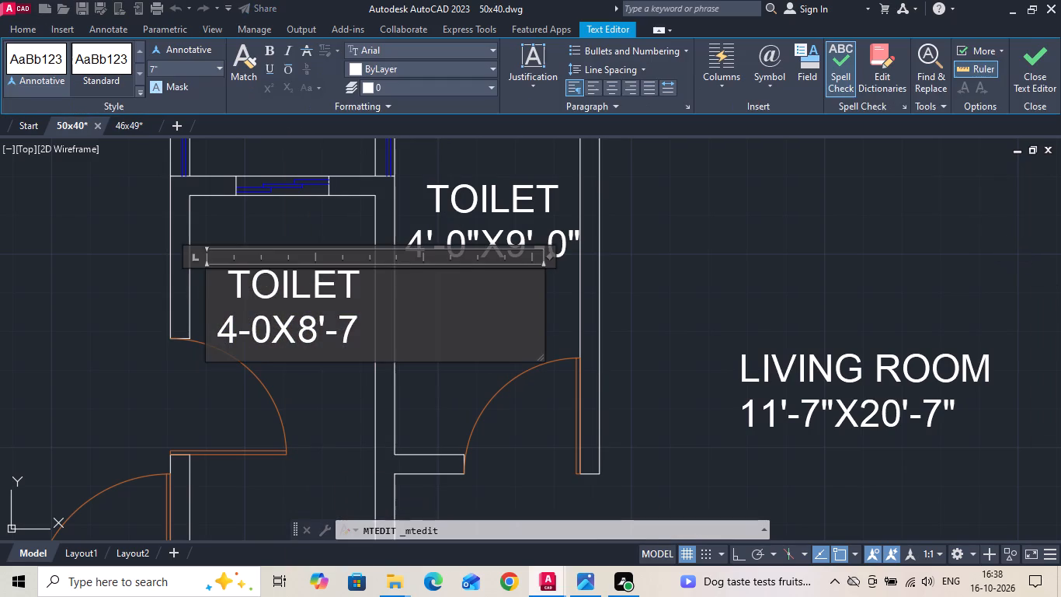
pyautogui.hotkey('shift', '"')
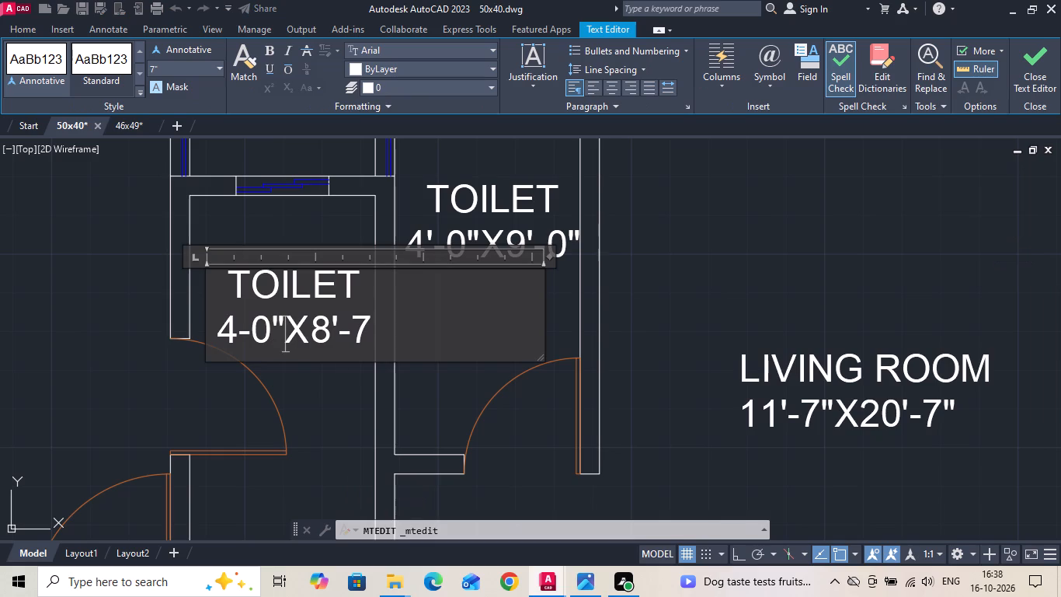
pyautogui.click(242, 314)
pyautogui.click(231, 320)
pyautogui.press("'")
pyautogui.click(382, 324)
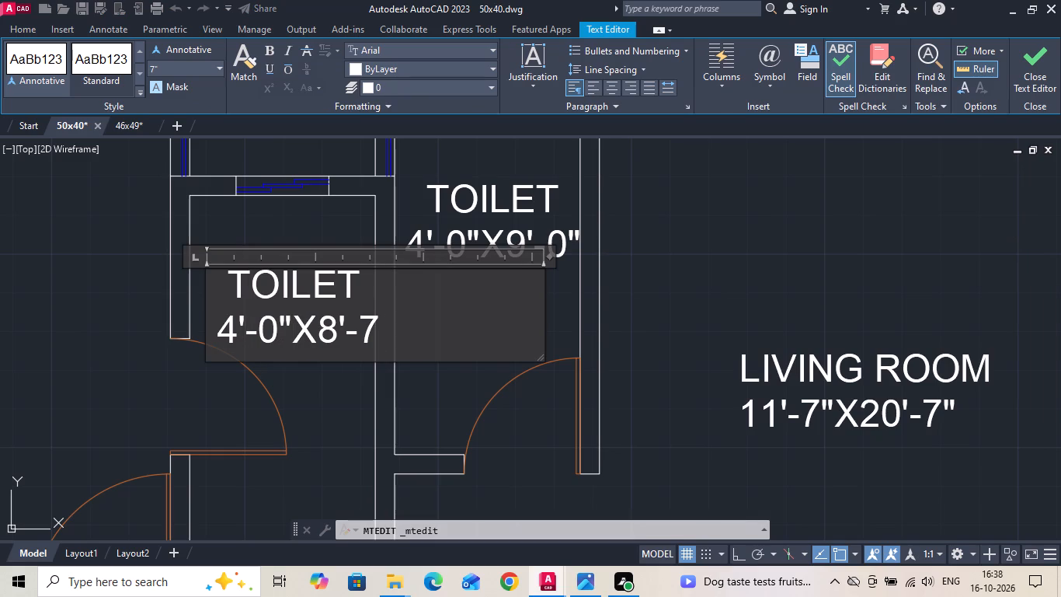
pyautogui.hotkey('shift', '"')
pyautogui.click(337, 403)
# Move the bedroom-side TOILET label left so it fits between the toilet walls, and save the drawing.
pyautogui.click(322, 328)
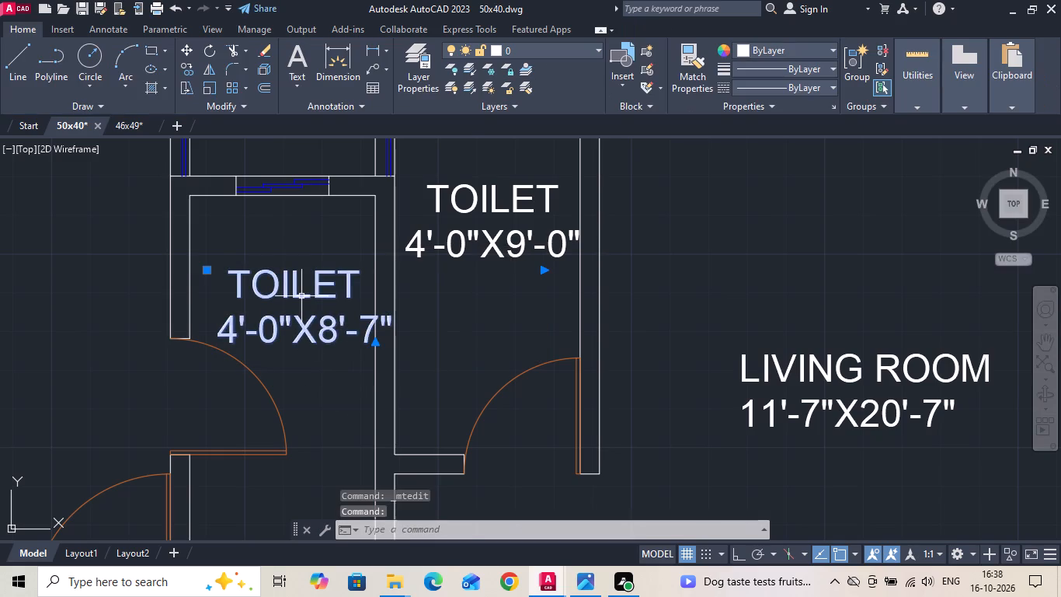
pyautogui.rightClick(298, 294)
pyautogui.click(360, 288)
pyautogui.click(486, 334)
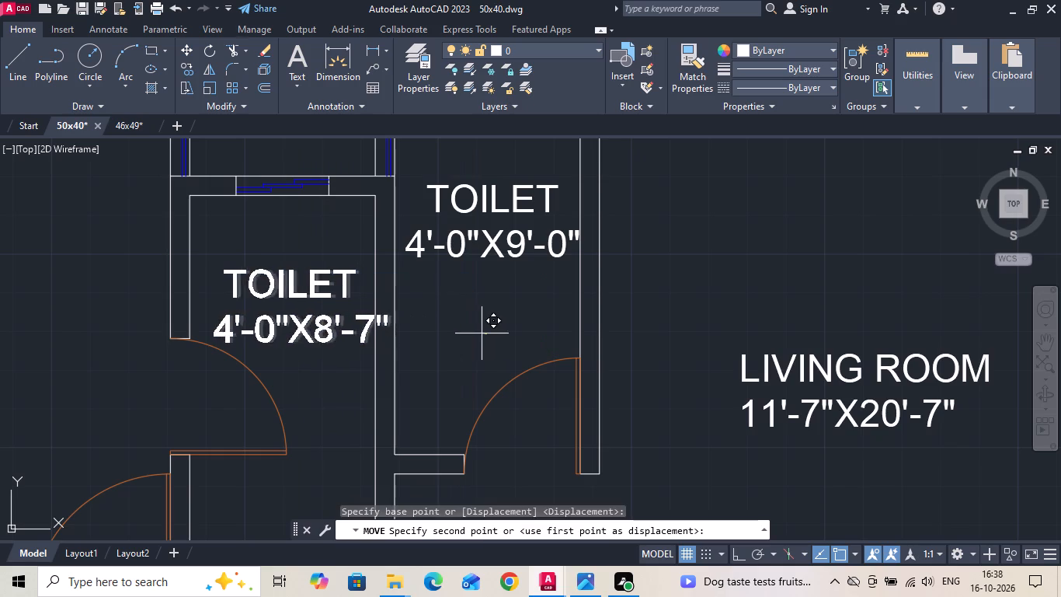
pyautogui.click(464, 329)
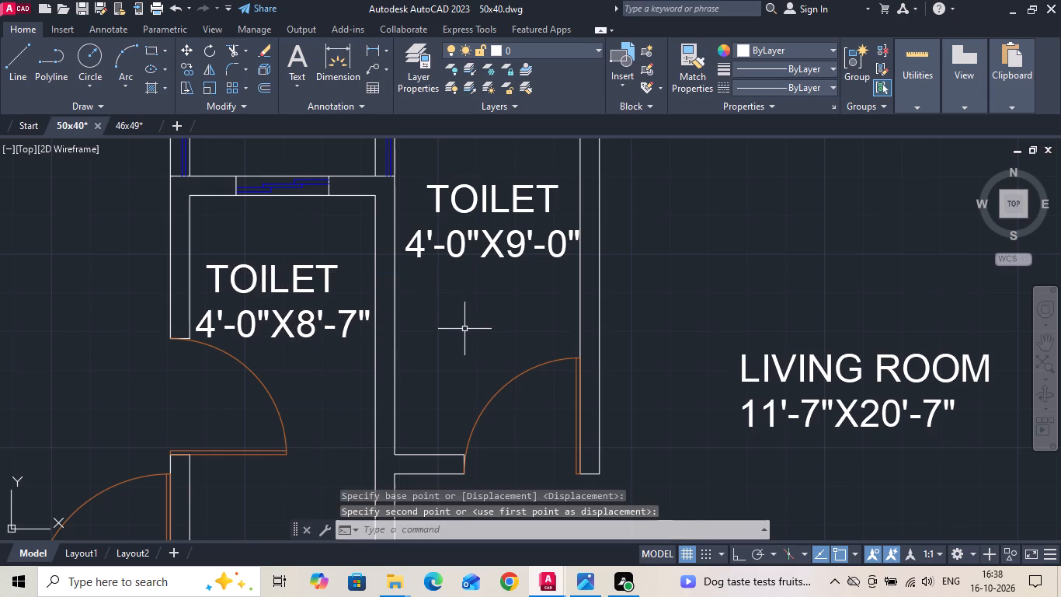
pyautogui.hotkey('ctrl', 's')
pyautogui.scroll(-2, 429, 379)
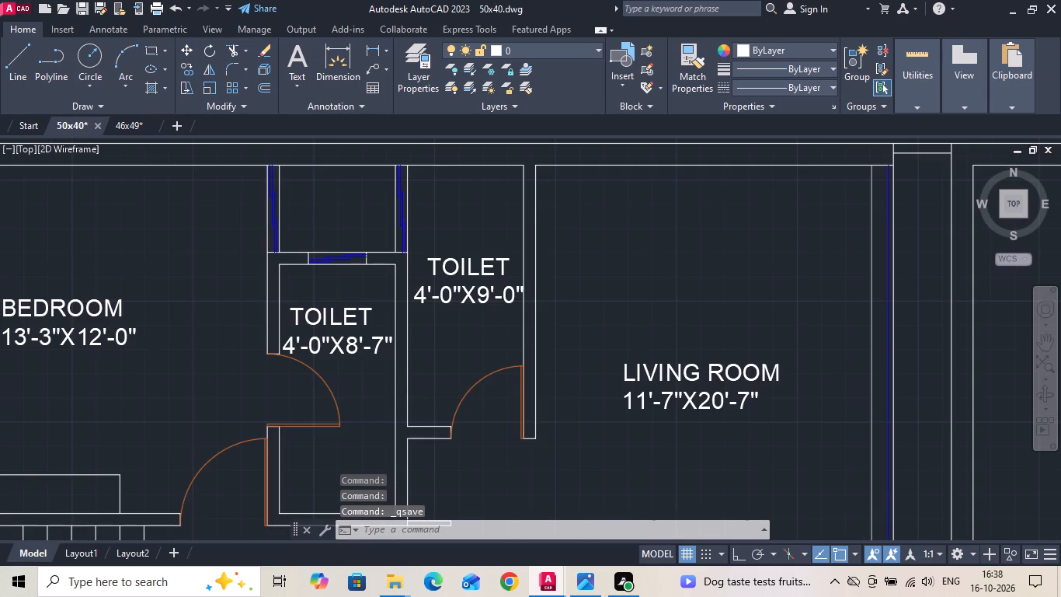
# Copy the DINING LOBBY label from the upper ground floor plan into the new plan's dining area, above the store room.
pyautogui.scroll(-2, 407, 377)
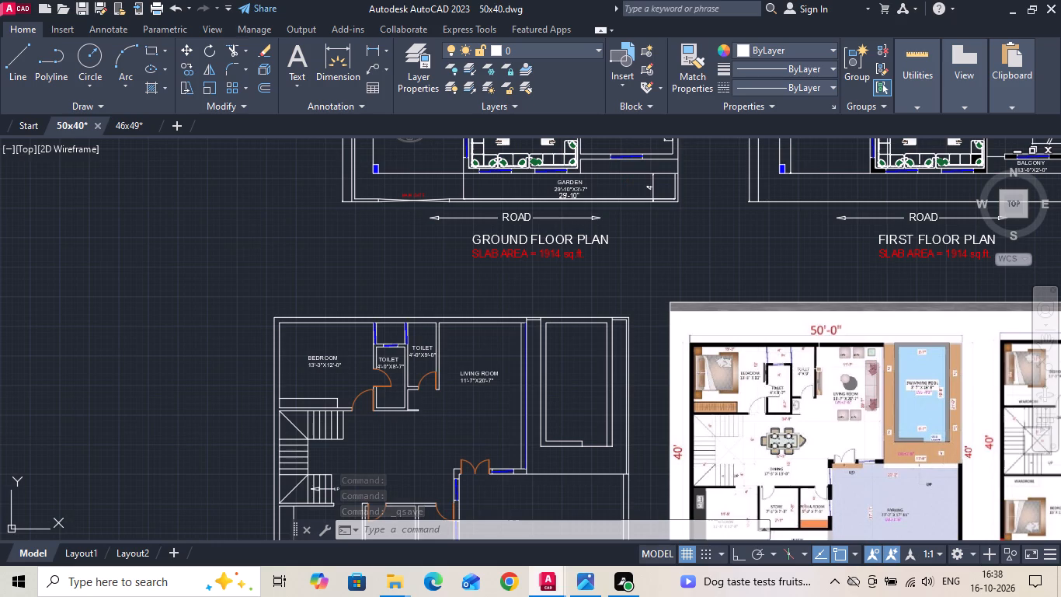
pyautogui.moveTo(796, 385); pyautogui.dragTo(774, 285, button='middle')
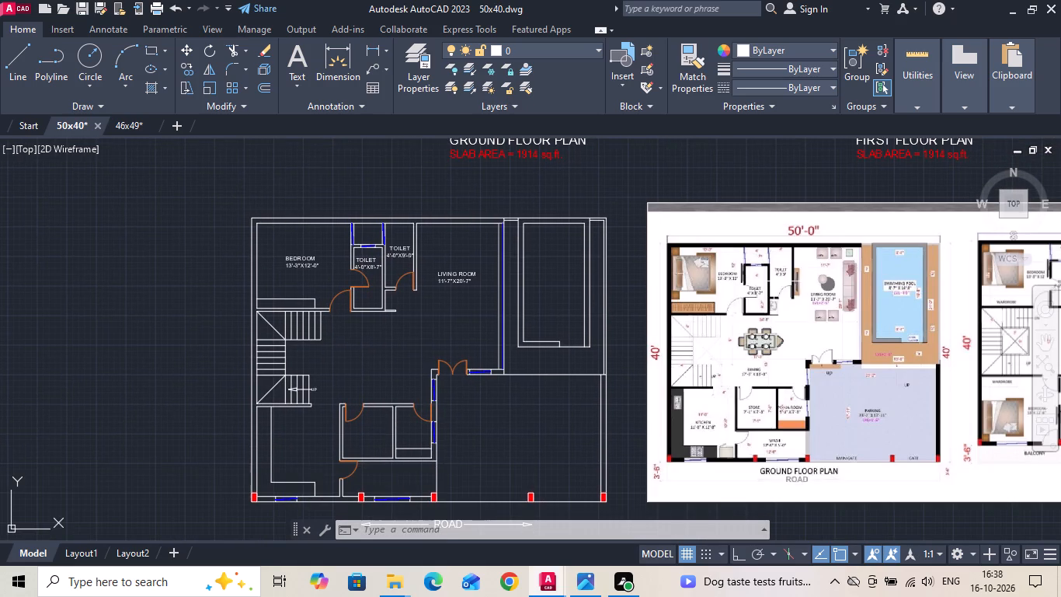
pyautogui.scroll(-1, 630, 424)
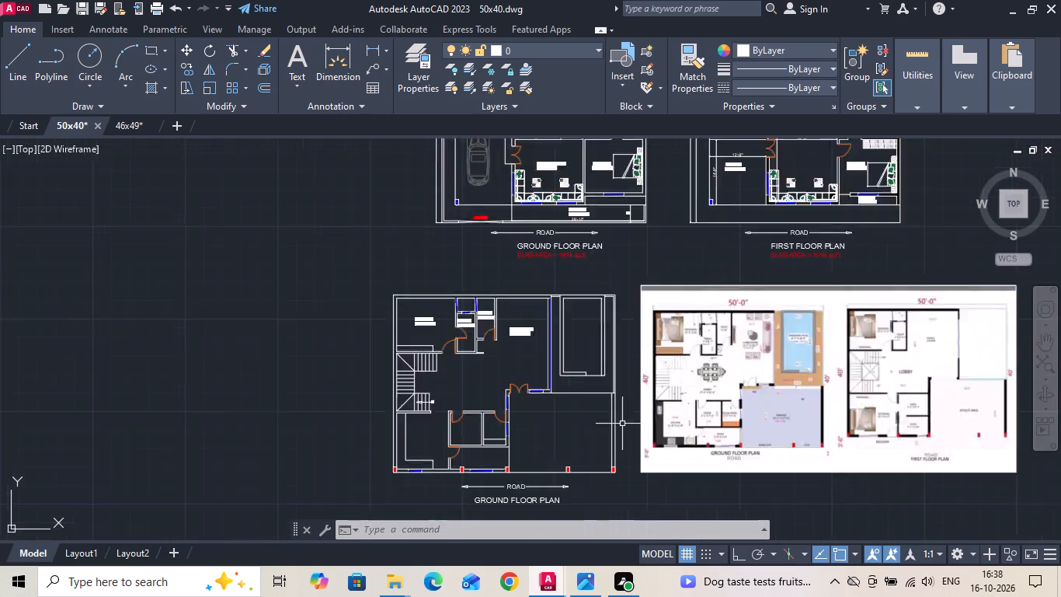
pyautogui.scroll(-1, 607, 423)
pyautogui.scroll(2, 594, 227)
pyautogui.scroll(1, 539, 173)
pyautogui.click(504, 190)
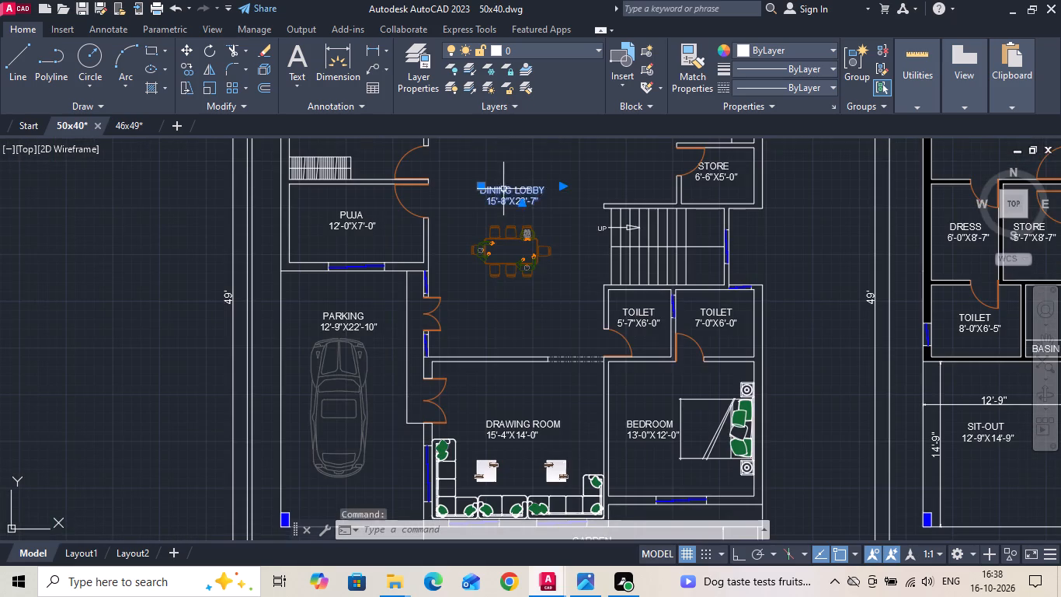
pyautogui.rightClick(503, 189)
pyautogui.click(555, 298)
pyautogui.moveTo(532, 183); pyautogui.dragTo(529, 209)
pyautogui.scroll(-2, 547, 189)
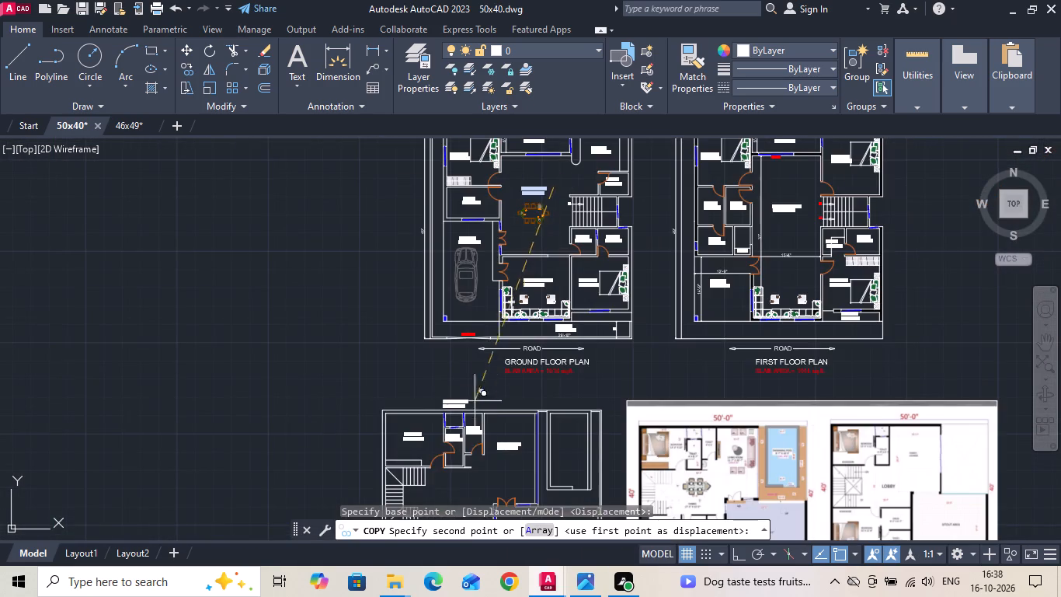
pyautogui.moveTo(482, 443); pyautogui.dragTo(523, 233, button='middle')
pyautogui.scroll(3, 508, 320)
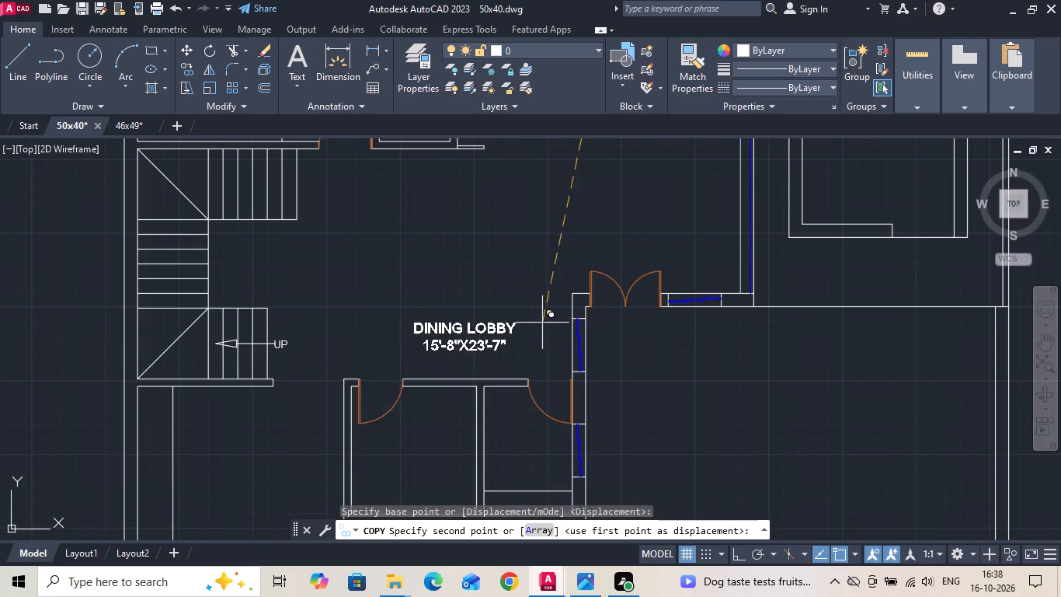
pyautogui.click(541, 308)
pyautogui.press('Escape')
# Shorten the copied label's name to DINING and remove the leading spaces from its size line.
pyautogui.scroll(1, 509, 319)
pyautogui.doubleClick(505, 305)
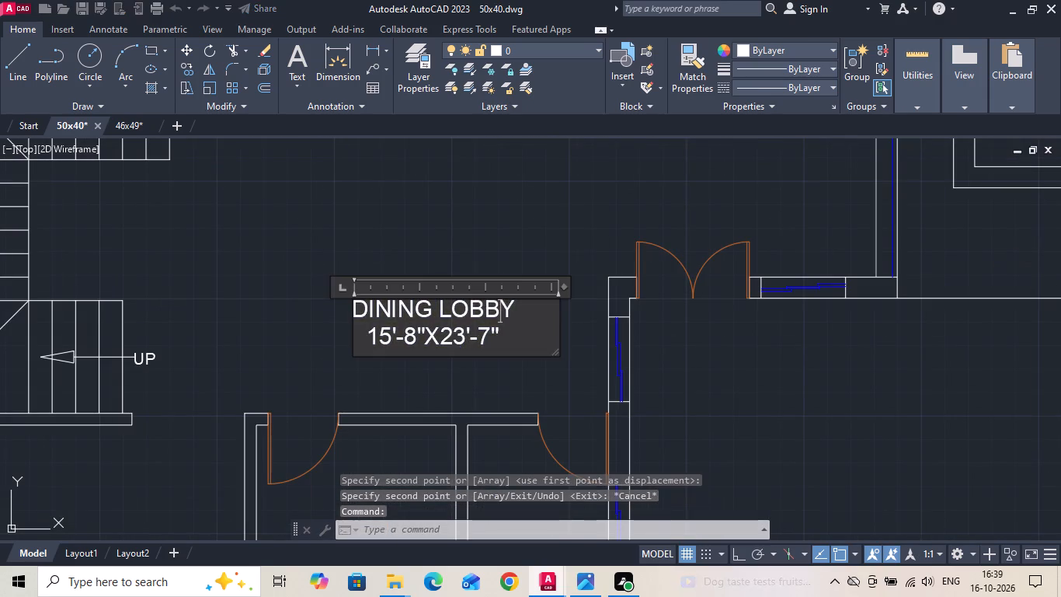
pyautogui.moveTo(517, 309); pyautogui.dragTo(437, 309)
pyautogui.press('BackSpace')
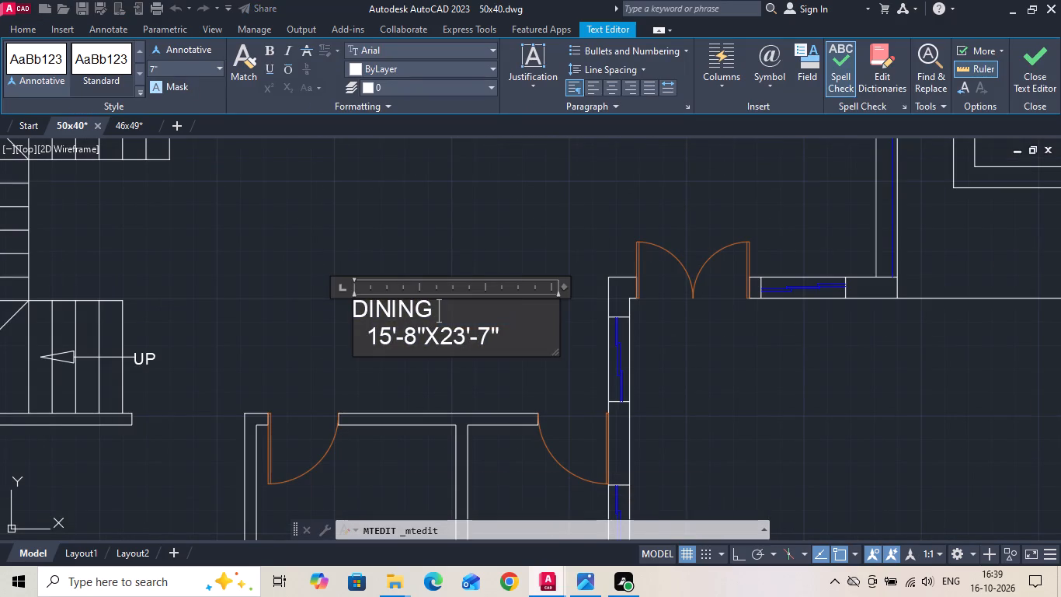
pyautogui.click(370, 337)
pyautogui.press('BackSpace')
pyautogui.press('BackSpace')
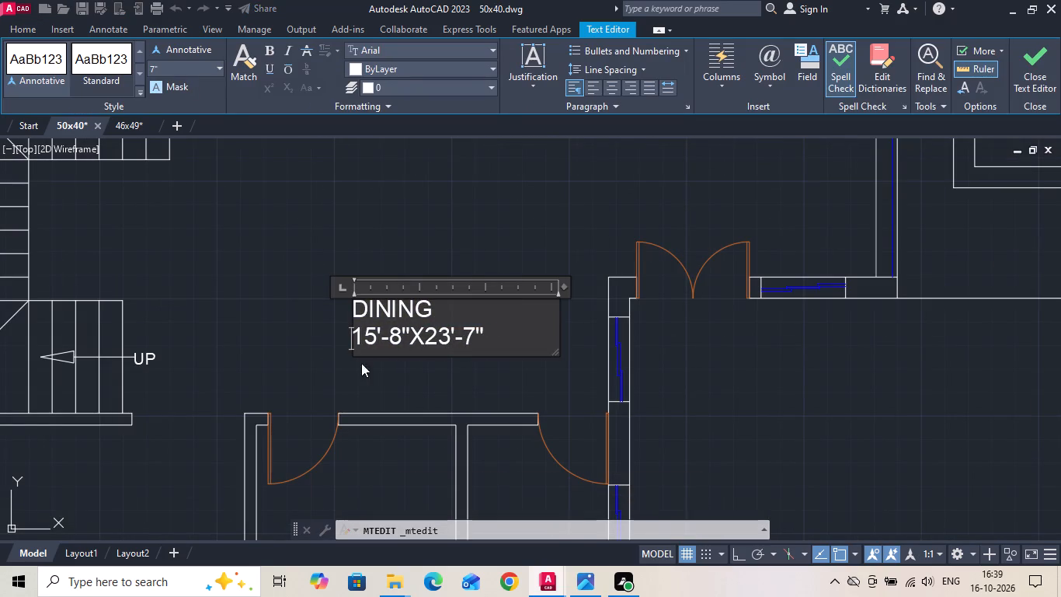
pyautogui.click(337, 372)
# Set the DINING label's size line to 17'-3"X13'-0", following the reference image.
pyautogui.scroll(-3, 332, 333)
pyautogui.scroll(-1, 290, 397)
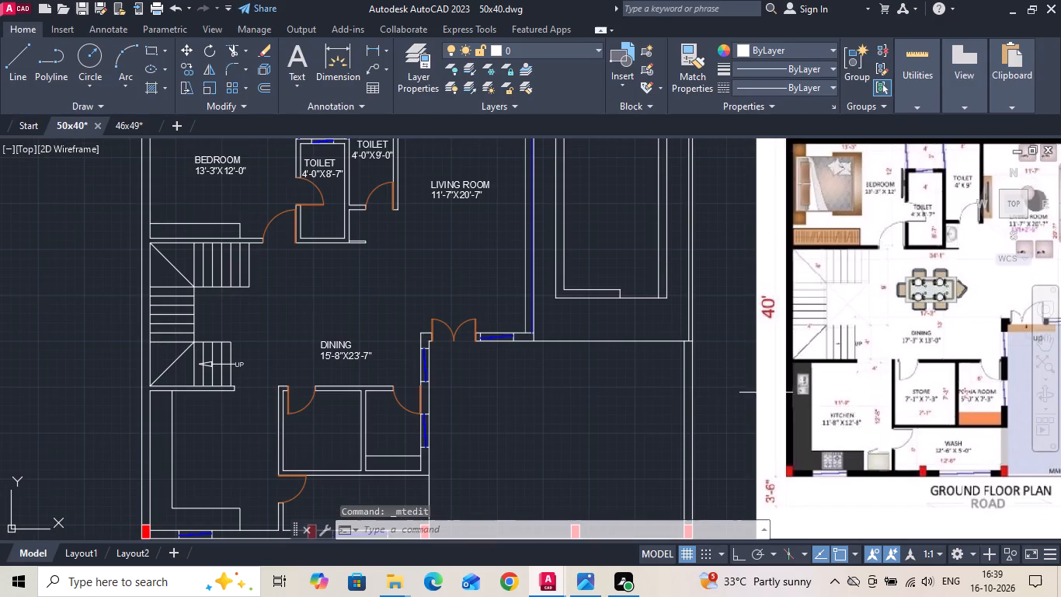
pyautogui.scroll(2, 929, 322)
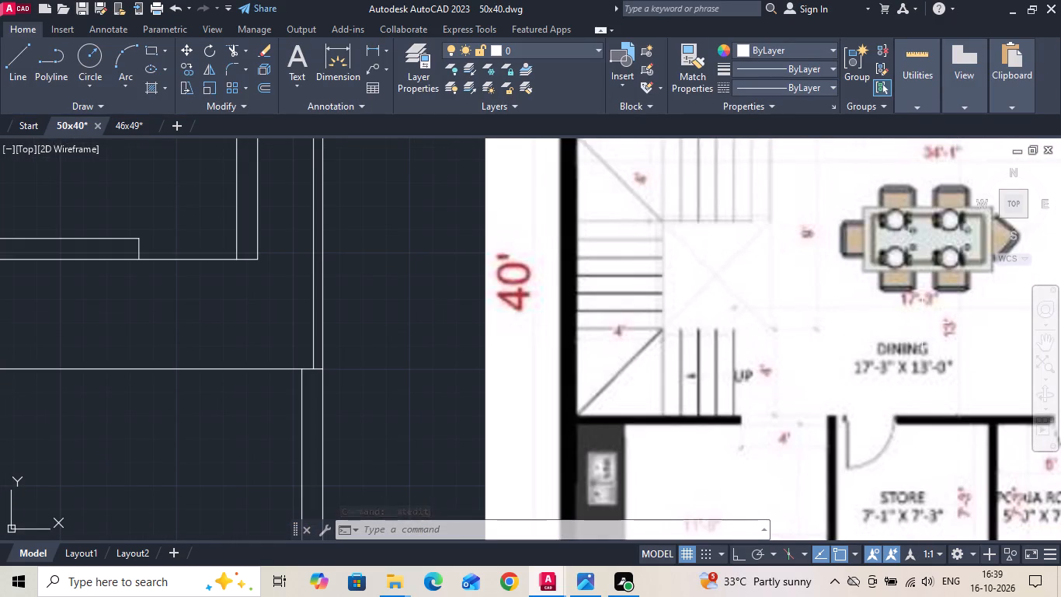
pyautogui.scroll(-2, 863, 355)
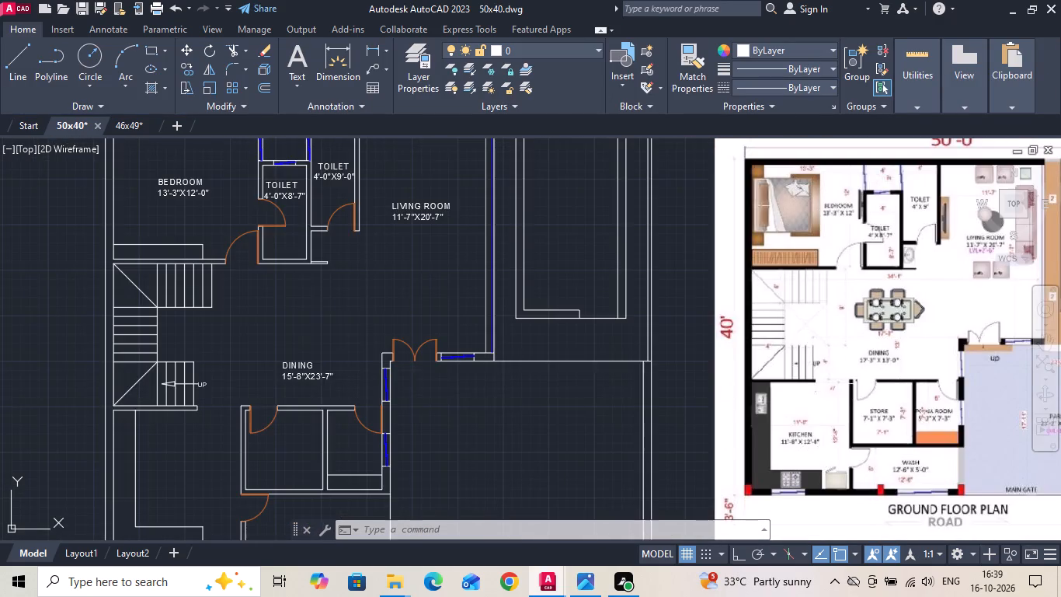
pyautogui.scroll(2, 251, 400)
pyautogui.doubleClick(426, 346)
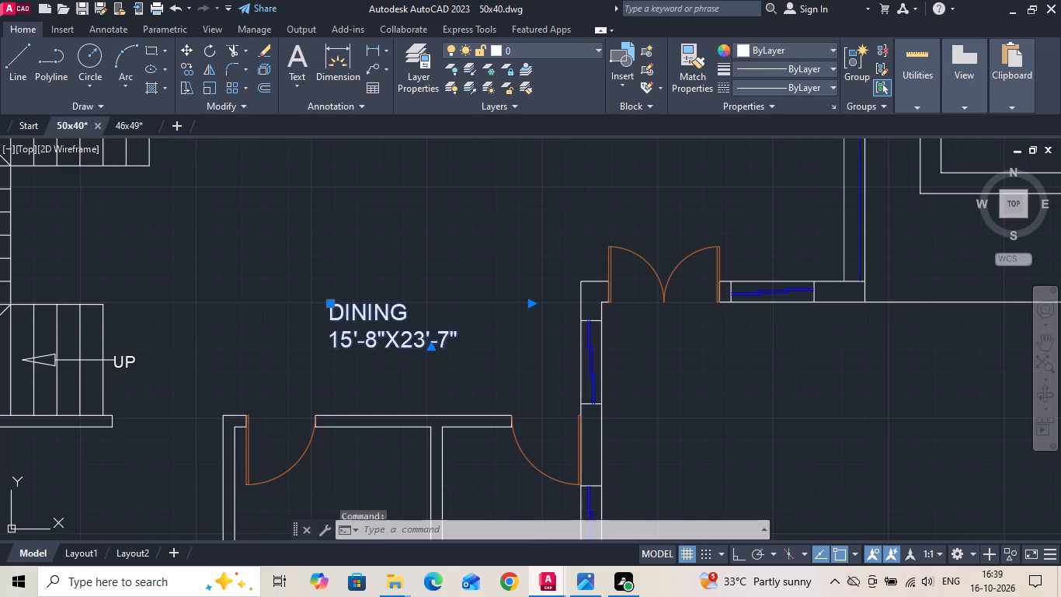
pyautogui.click(416, 345)
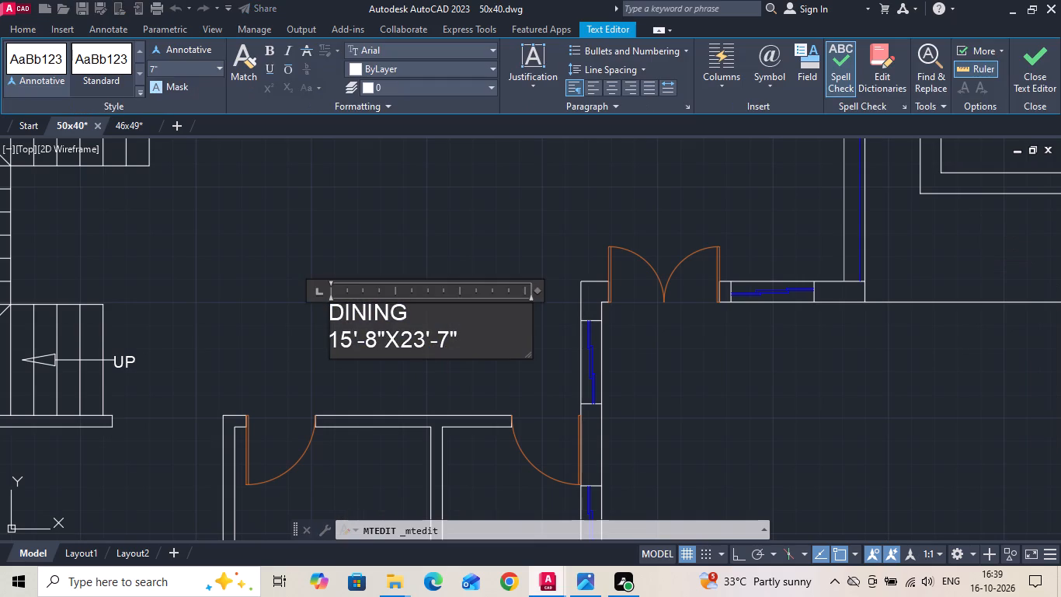
pyautogui.press('BackSpace')
pyautogui.press('1')
pyautogui.click(446, 343)
pyautogui.press('BackSpace')
pyautogui.press('0')
pyautogui.click(374, 331)
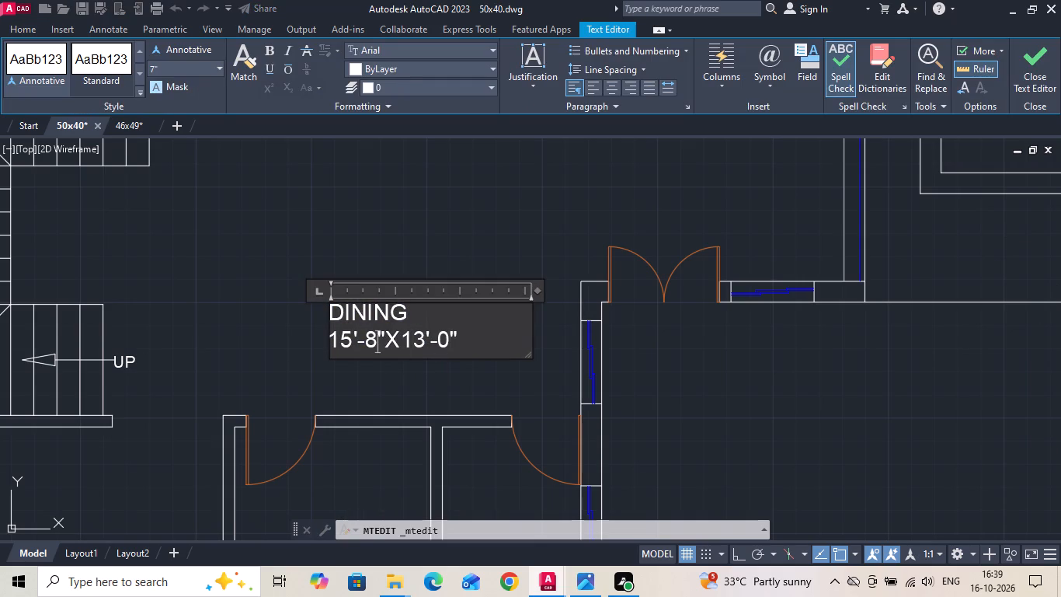
pyautogui.press('BackSpace')
pyautogui.press('3')
pyautogui.scroll(-2, 381, 358)
pyautogui.scroll(2, 963, 326)
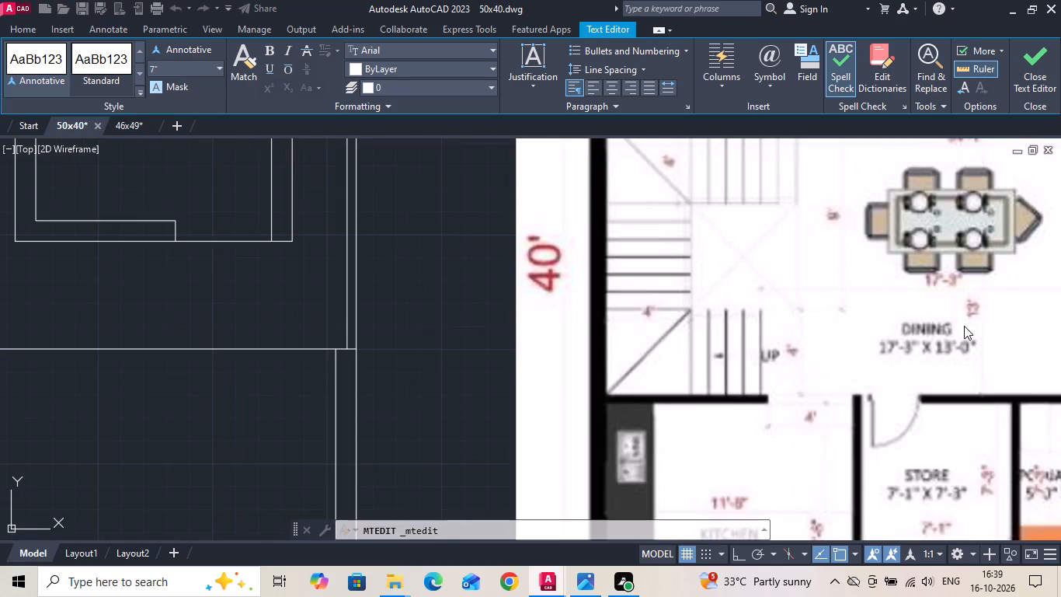
pyautogui.scroll(-2, 940, 355)
pyautogui.scroll(2, 341, 382)
pyautogui.click(361, 361)
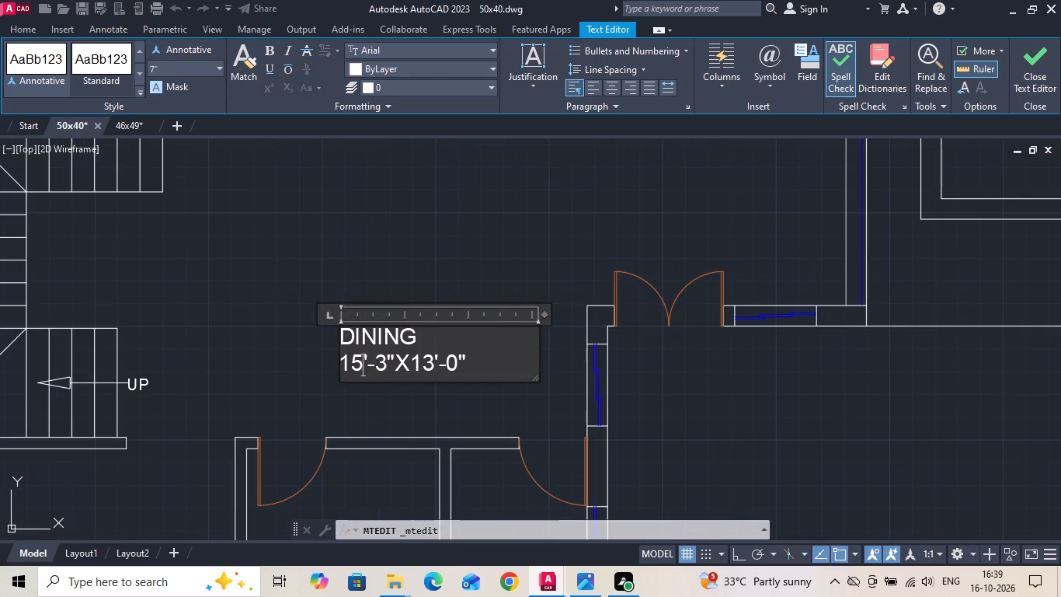
pyautogui.press('BackSpace')
pyautogui.press('7')
# Indent the word DINING by four spaces so it is centred over its size line.
pyautogui.click(343, 337)
pyautogui.press('space')
pyautogui.press('space')
pyautogui.press('space')
pyautogui.press('space')
pyautogui.click(372, 408)
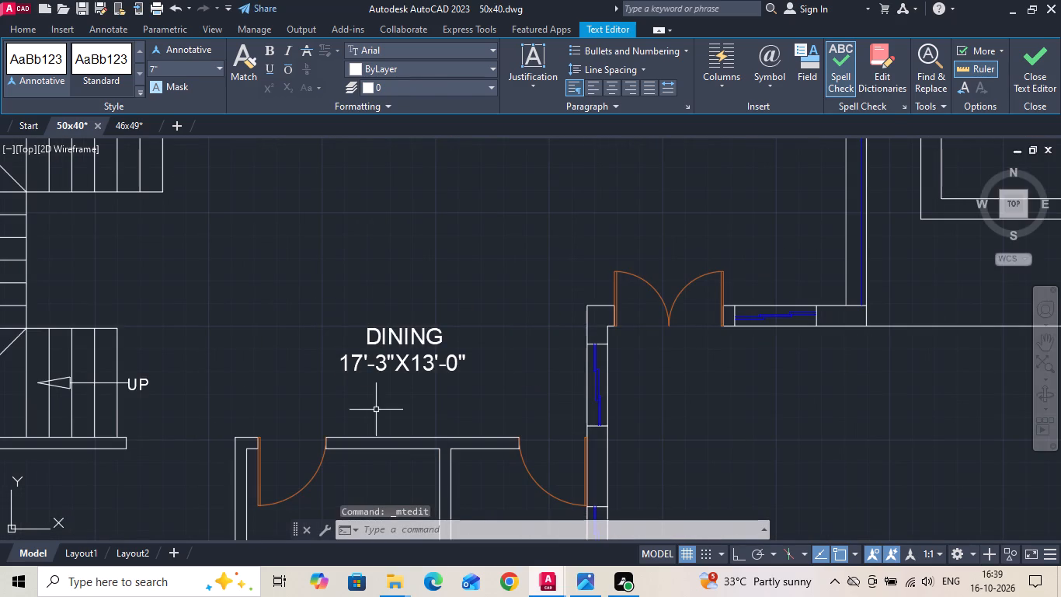
# Check the dining area's width from stair to entrance-side wall and its depth between walls using temporary linear dimensions.
pyautogui.click(370, 43)
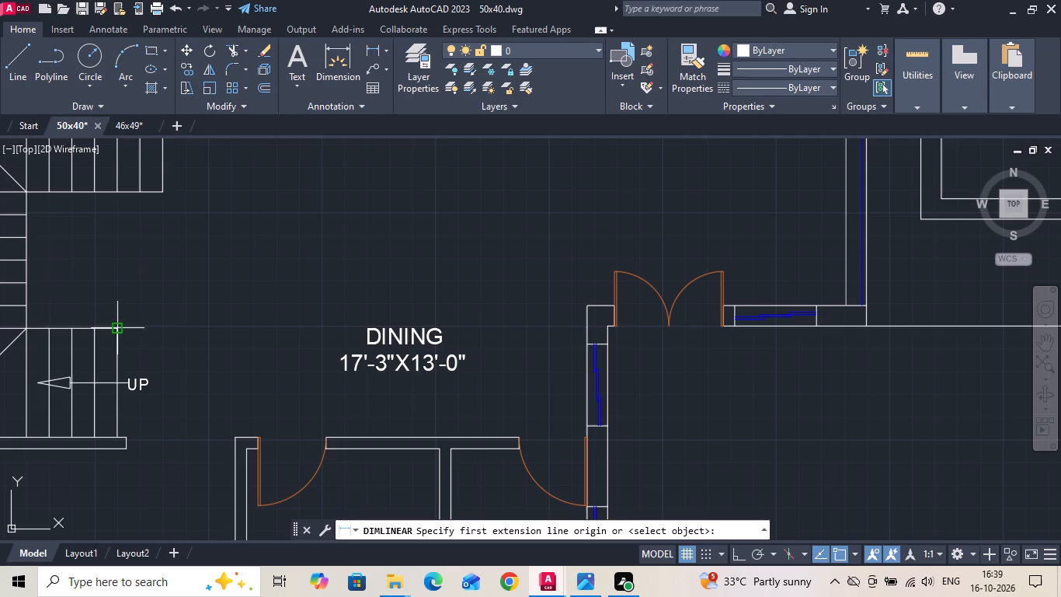
pyautogui.click(116, 326)
pyautogui.click(586, 323)
pyautogui.press('Escape')
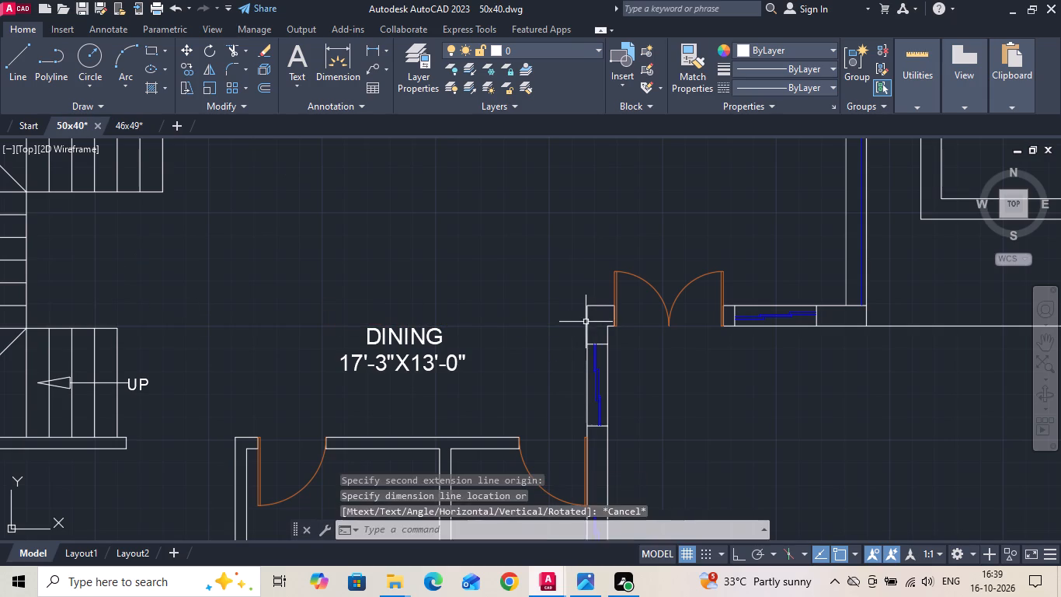
pyautogui.scroll(-1, 488, 358)
pyautogui.press('space')
pyautogui.moveTo(493, 405); pyautogui.dragTo(492, 392)
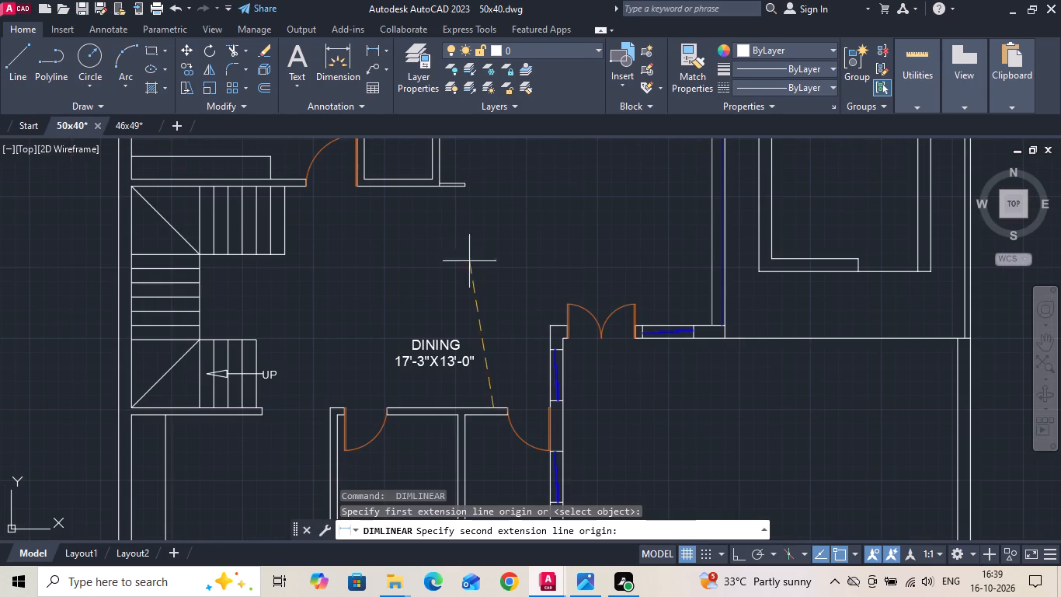
pyautogui.click(464, 190)
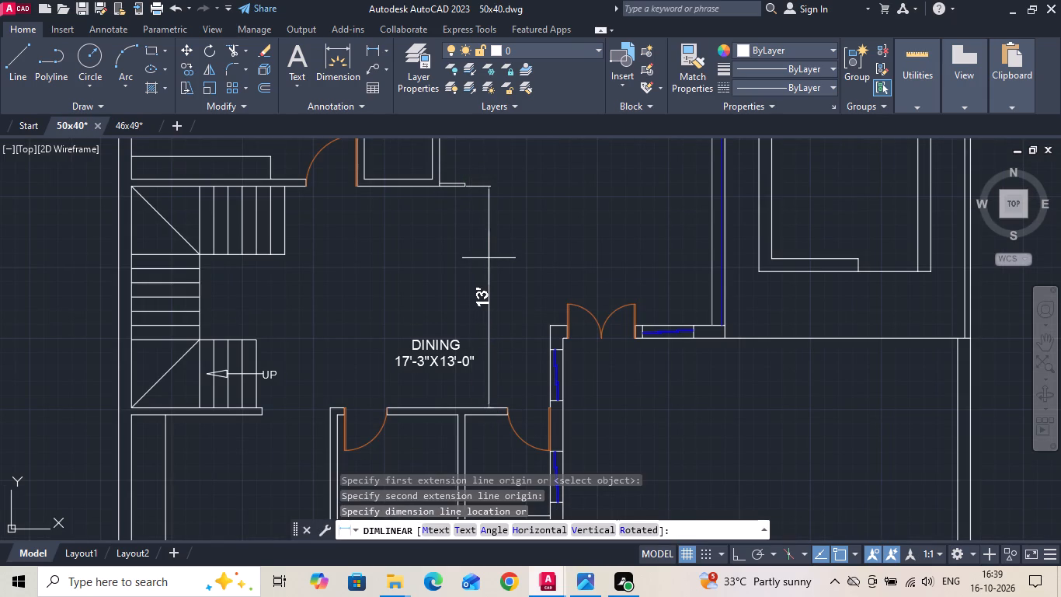
pyautogui.press('Escape')
# Move the DINING label upward toward the middle of the dining area and save the drawing.
pyautogui.click(456, 344)
pyautogui.rightClick(453, 342)
pyautogui.click(482, 281)
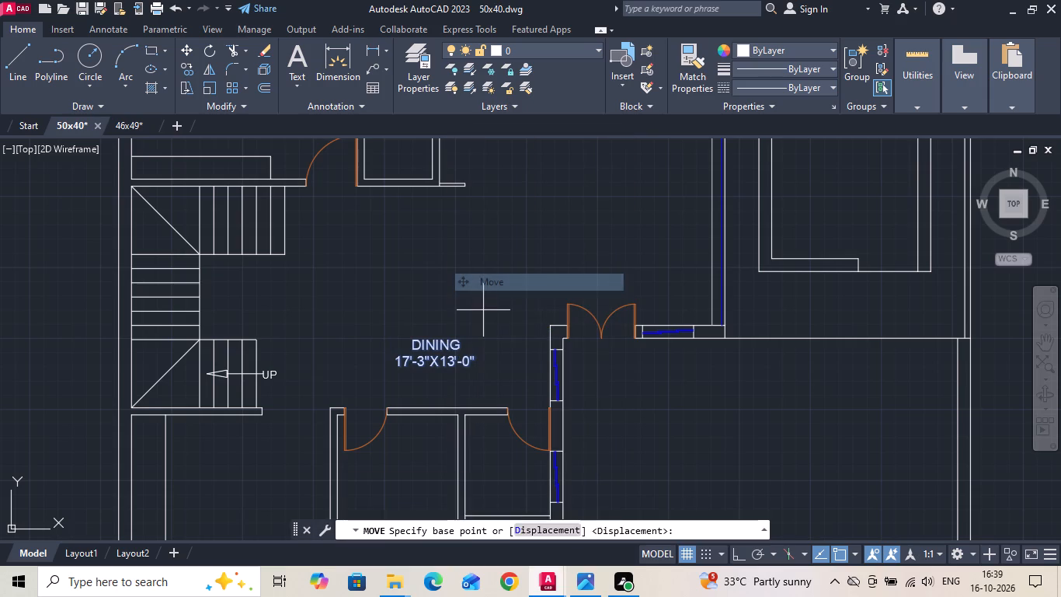
pyautogui.click(483, 311)
pyautogui.click(483, 261)
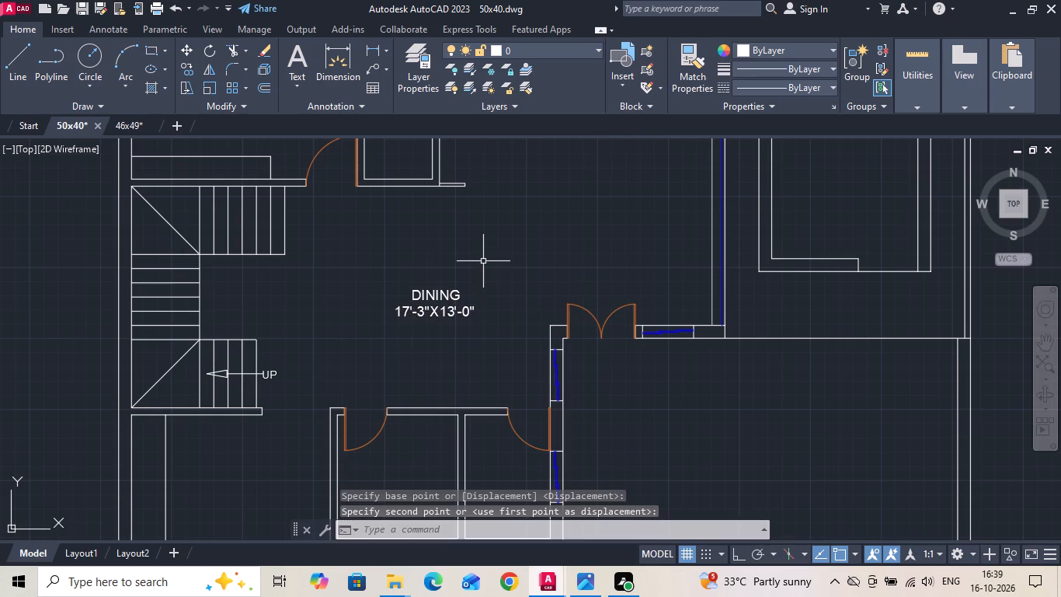
pyautogui.hotkey('ctrl', 's')
# Move the LIVING ROOM label slightly downward within its room and save the drawing.
pyautogui.scroll(-1, 459, 319)
pyautogui.click(537, 194)
pyautogui.rightClick(537, 194)
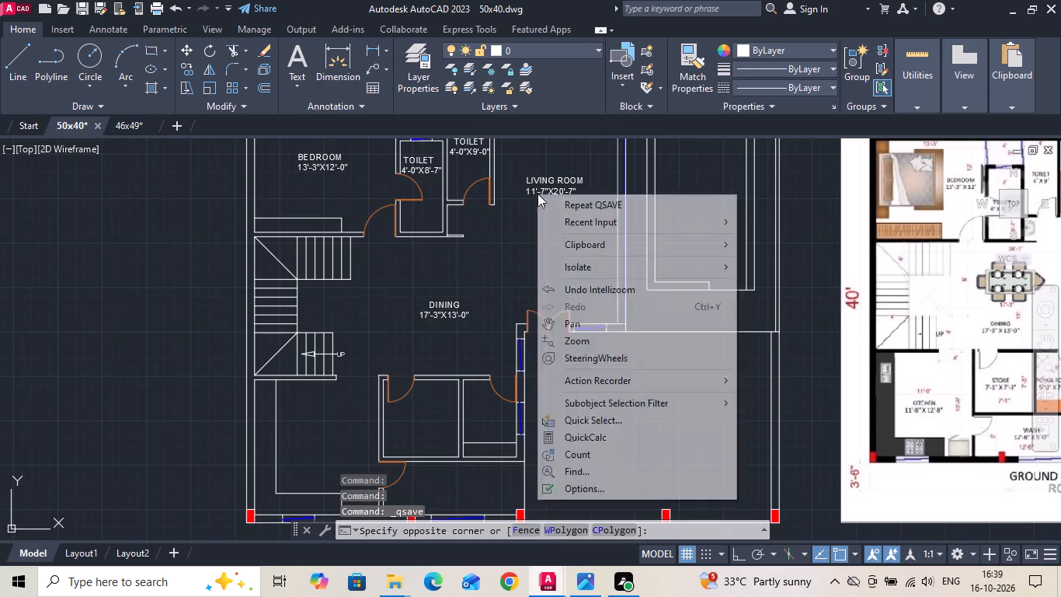
pyautogui.click(536, 187)
pyautogui.rightClick(536, 186)
pyautogui.click(563, 282)
pyautogui.click(570, 231)
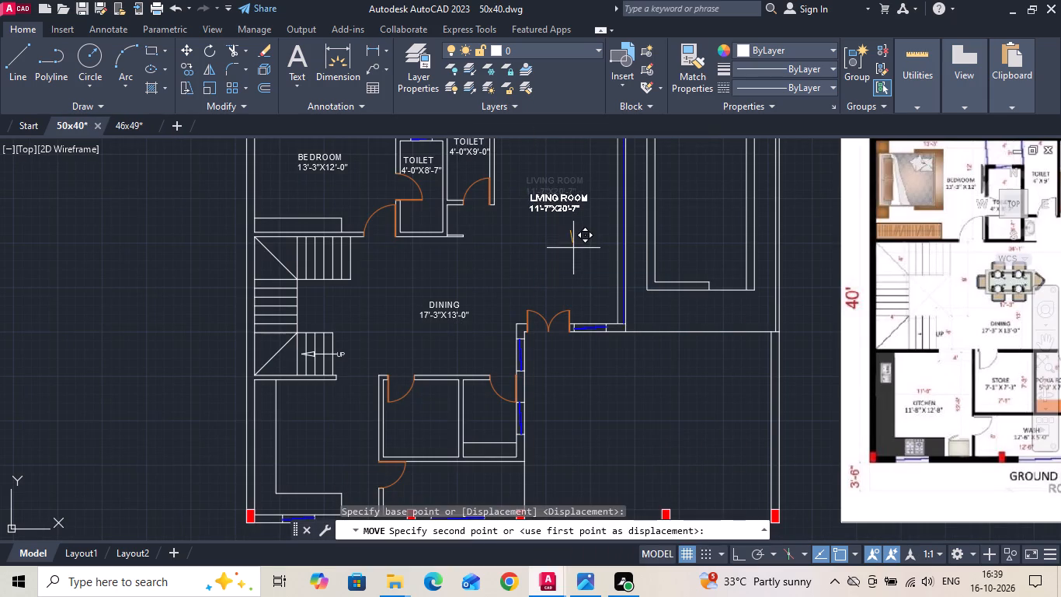
pyautogui.click(575, 251)
pyautogui.hotkey('ctrl', 's')
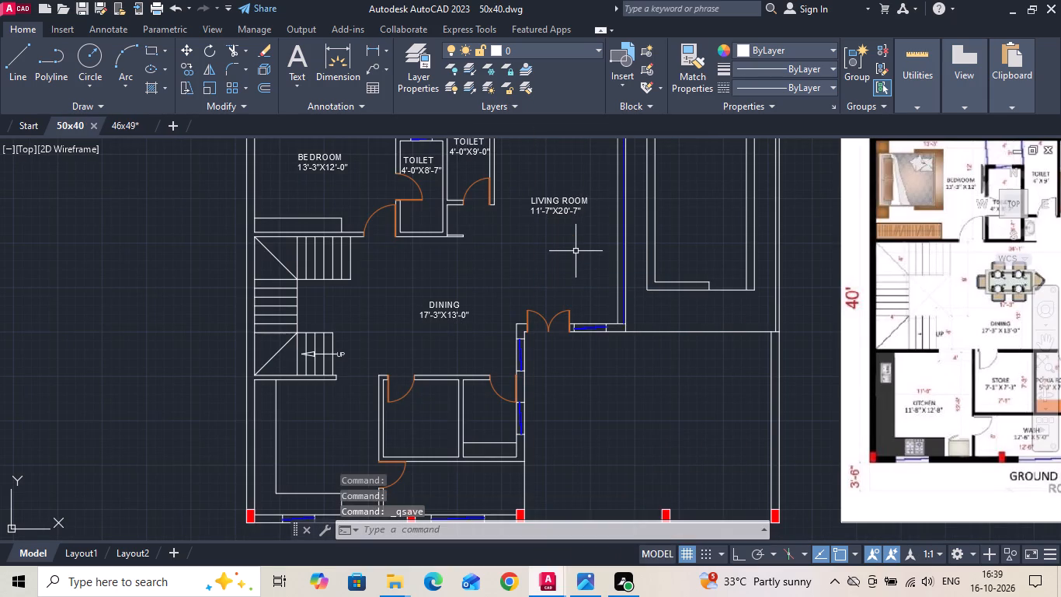
# Copy the PUJA and STORE labels together from the upper ground floor plan, placing STORE inside the new plan's store room.
pyautogui.scroll(-2, 477, 260)
pyautogui.scroll(2, 770, 332)
pyautogui.scroll(2, 579, 274)
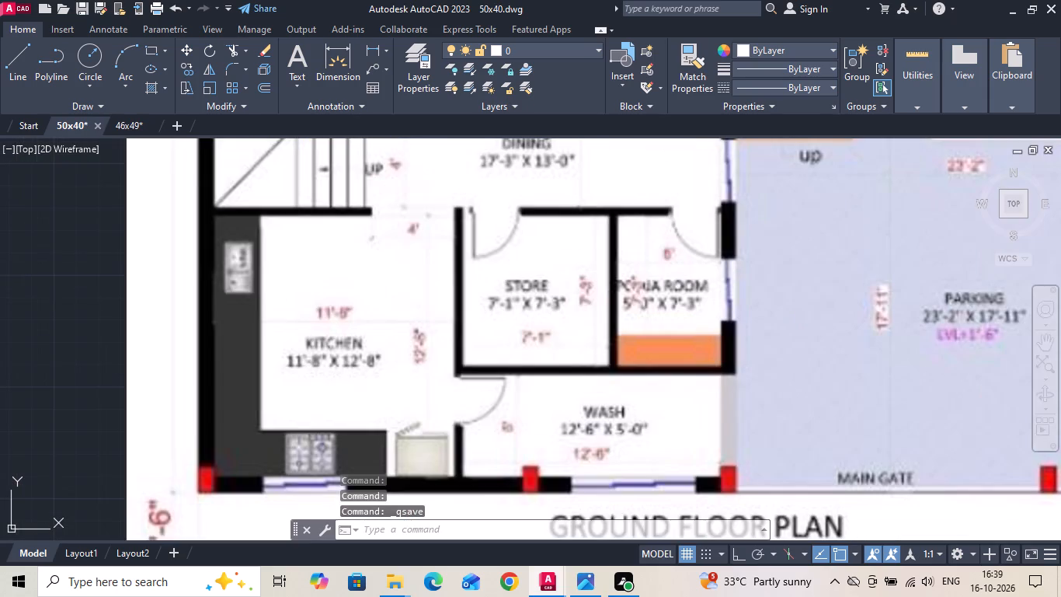
pyautogui.scroll(-4, 586, 322)
pyautogui.moveTo(403, 243); pyautogui.dragTo(419, 429, button='middle')
pyautogui.scroll(2, 388, 262)
pyautogui.click(387, 218)
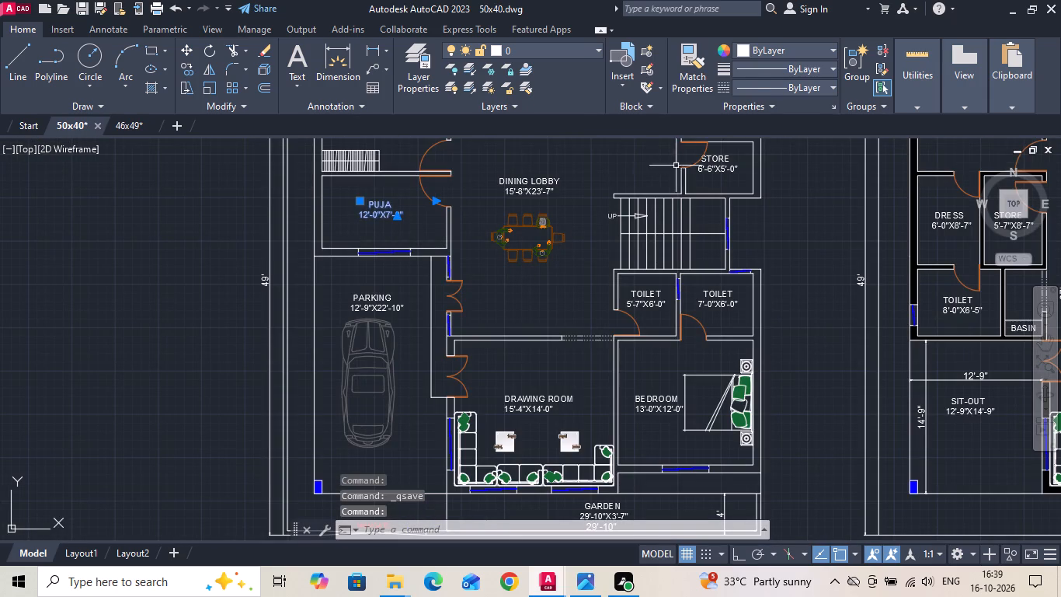
pyautogui.click(708, 177)
pyautogui.click(708, 166)
pyautogui.rightClick(708, 166)
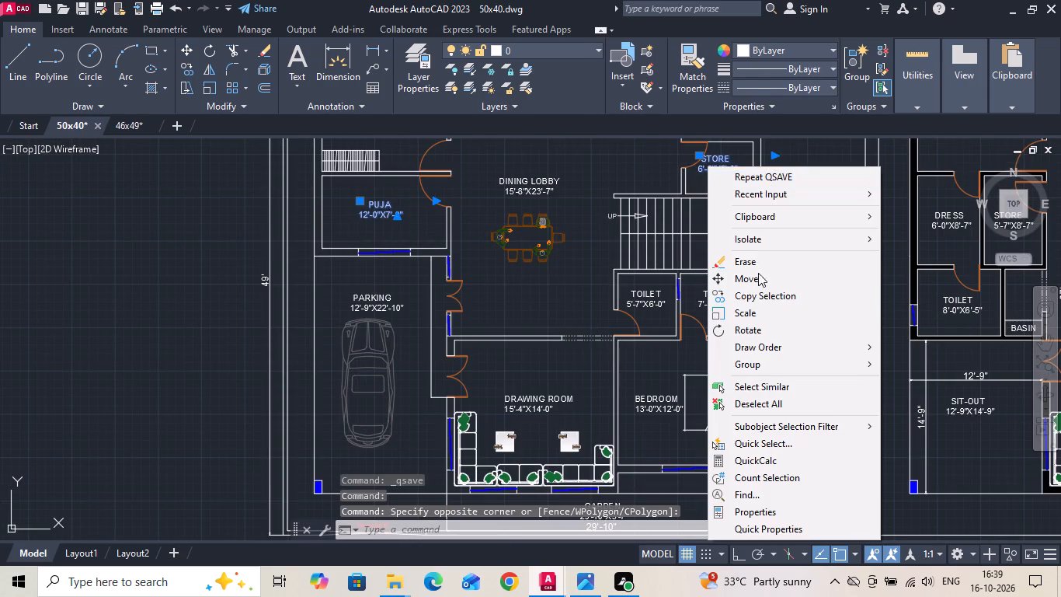
pyautogui.click(765, 296)
pyautogui.moveTo(718, 184); pyautogui.dragTo(706, 214)
pyautogui.scroll(-3, 690, 207)
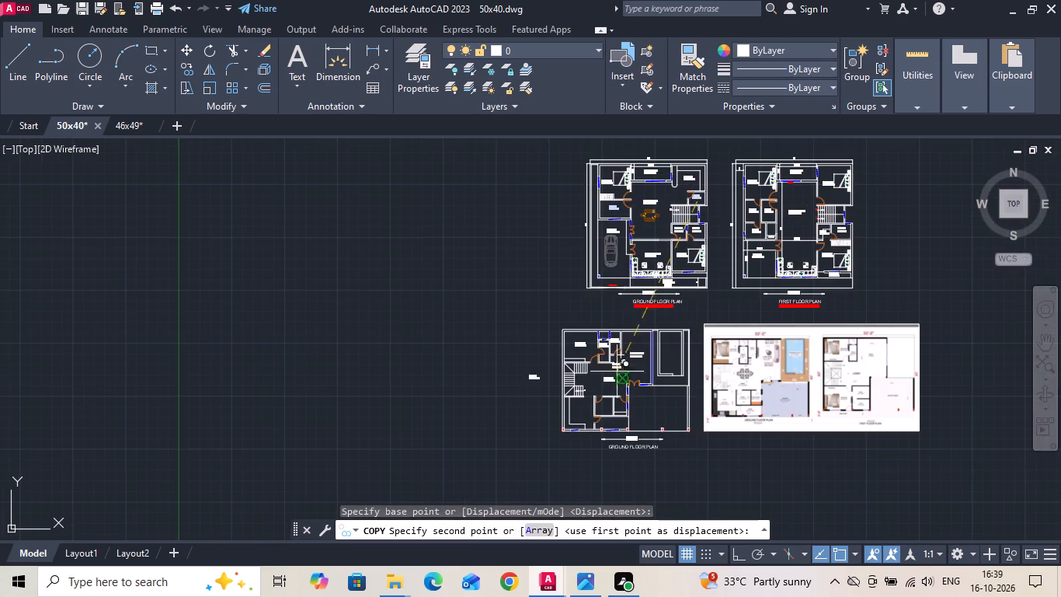
pyautogui.scroll(4, 611, 408)
pyautogui.click(576, 410)
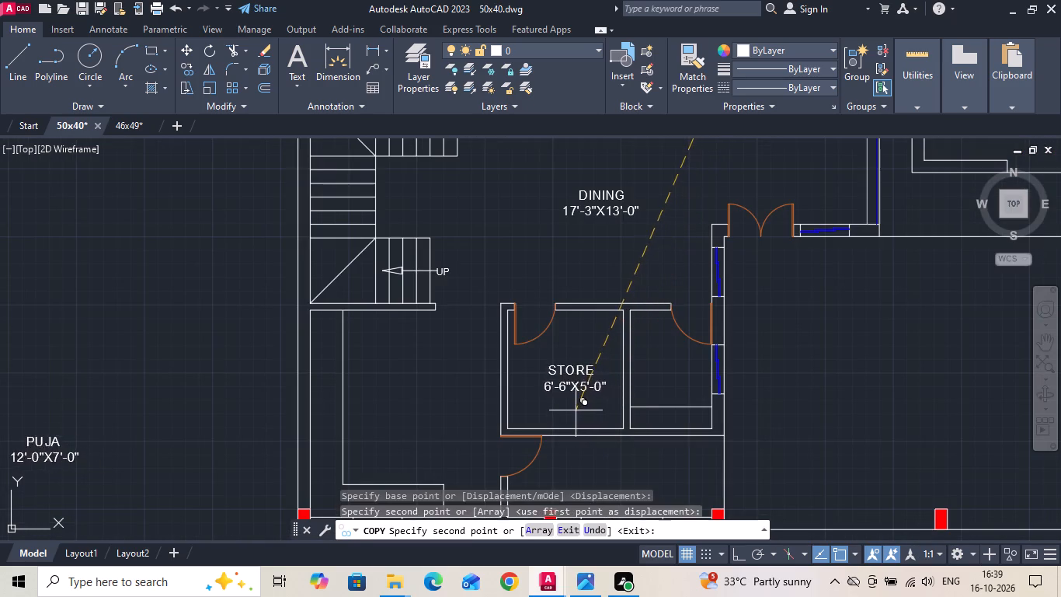
pyautogui.scroll(-1, 641, 364)
pyautogui.press('Escape')
# Move the copied PUJA label from outside the plan into the puja room beside the store.
pyautogui.moveTo(349, 407); pyautogui.dragTo(198, 430)
pyautogui.click(195, 430)
pyautogui.rightClick(196, 416)
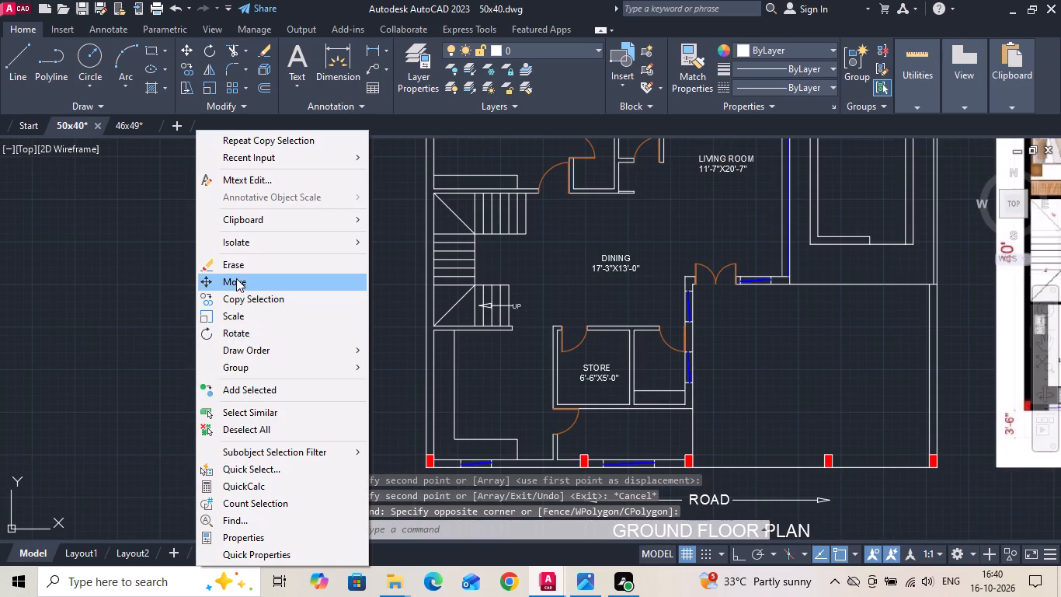
pyautogui.click(237, 274)
pyautogui.moveTo(275, 422); pyautogui.dragTo(325, 424)
pyautogui.scroll(2, 684, 383)
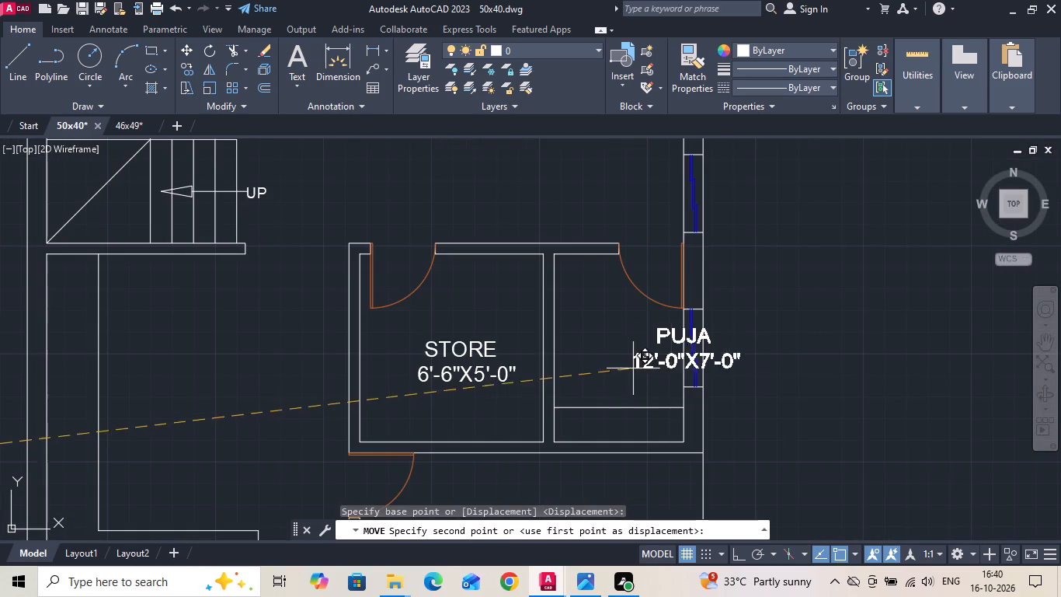
pyautogui.click(566, 368)
pyautogui.press('Escape')
# Move the STORE label slightly to sit closer to the middle of the store room.
pyautogui.click(487, 391)
pyautogui.click(468, 348)
pyautogui.rightClick(468, 347)
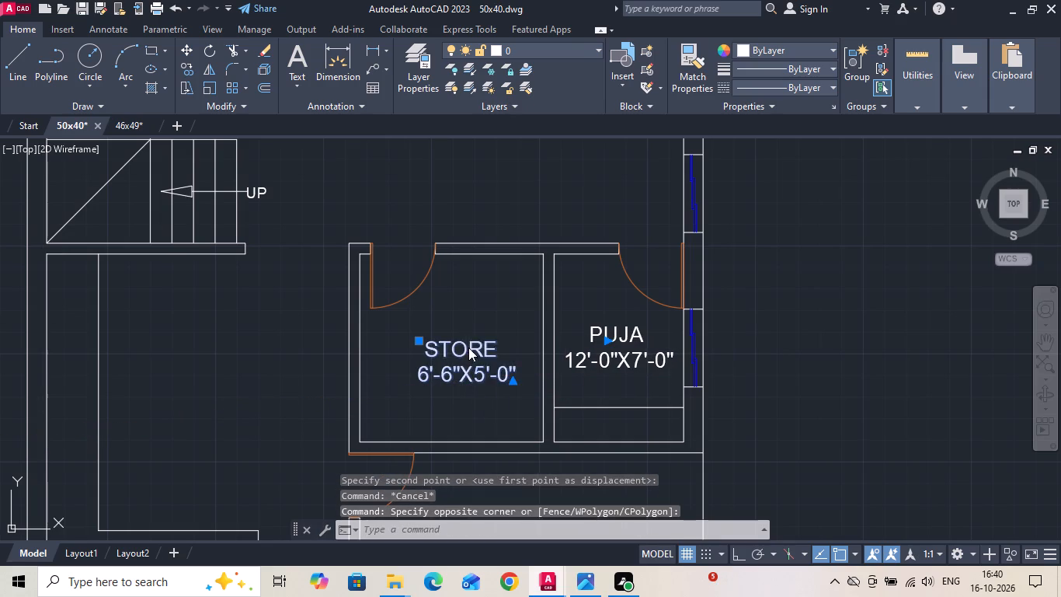
pyautogui.click(533, 287)
pyautogui.scroll(1, 509, 388)
pyautogui.click(492, 418)
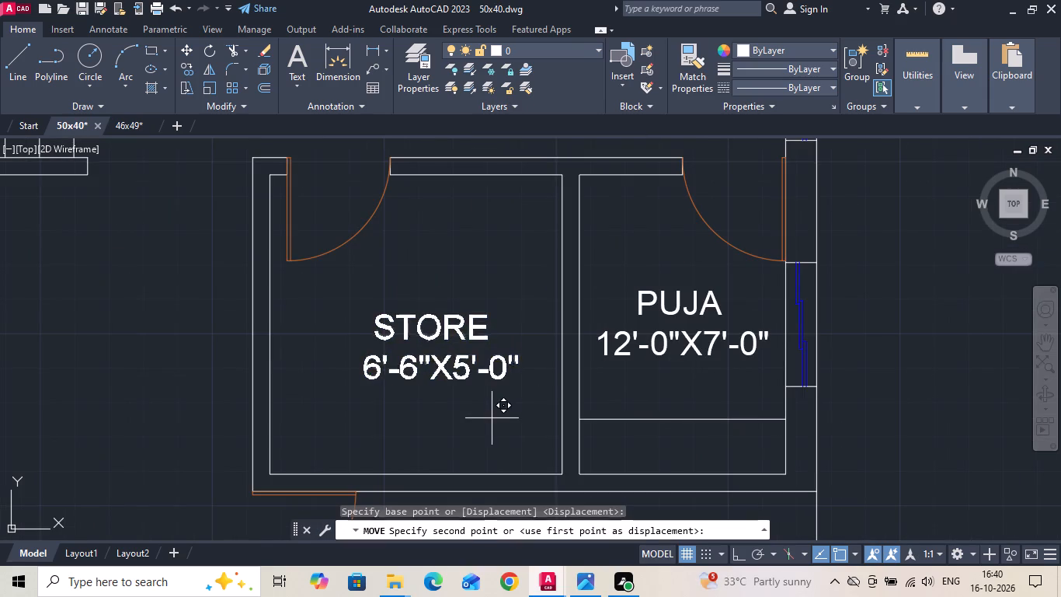
pyautogui.click(477, 395)
# Copy the KITCHEN label from the upper ground floor plan with the dining lobby into the new plan's kitchen.
pyautogui.scroll(-4, 463, 403)
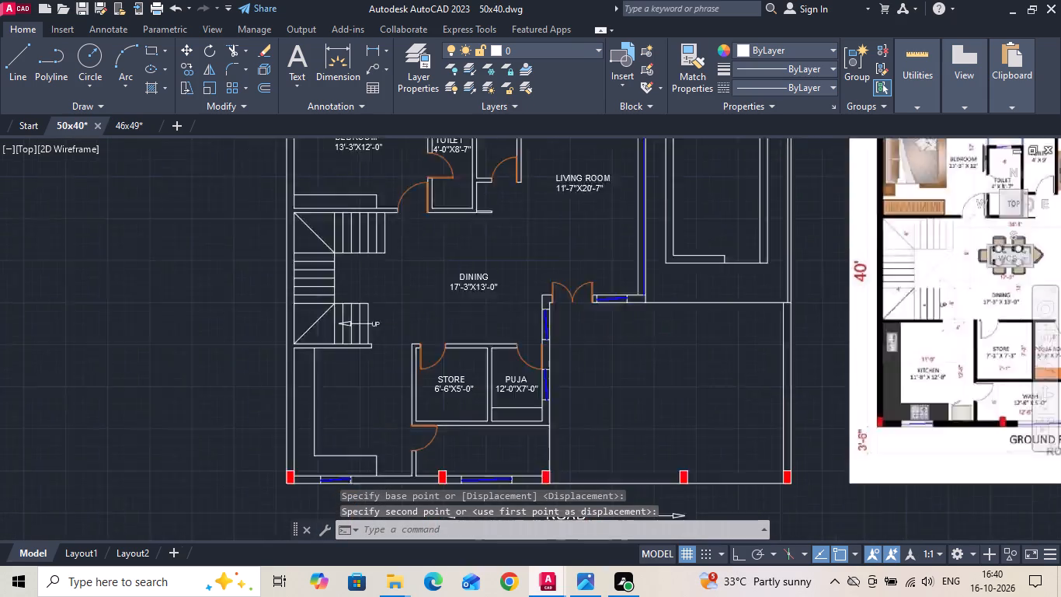
pyautogui.scroll(-3, 430, 258)
pyautogui.scroll(3, 470, 184)
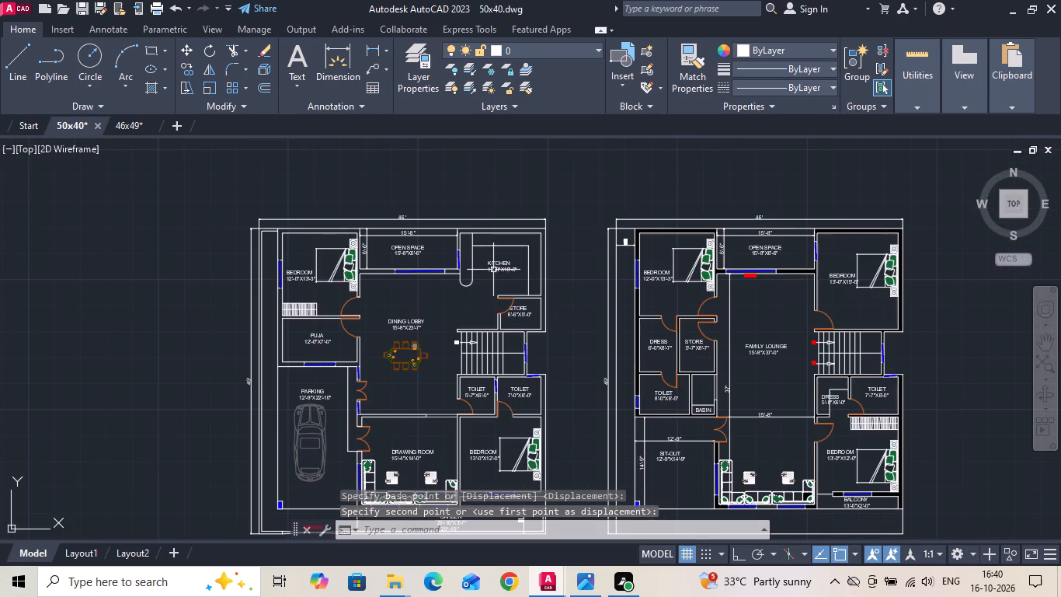
pyautogui.click(499, 264)
pyautogui.rightClick(499, 264)
pyautogui.click(510, 295)
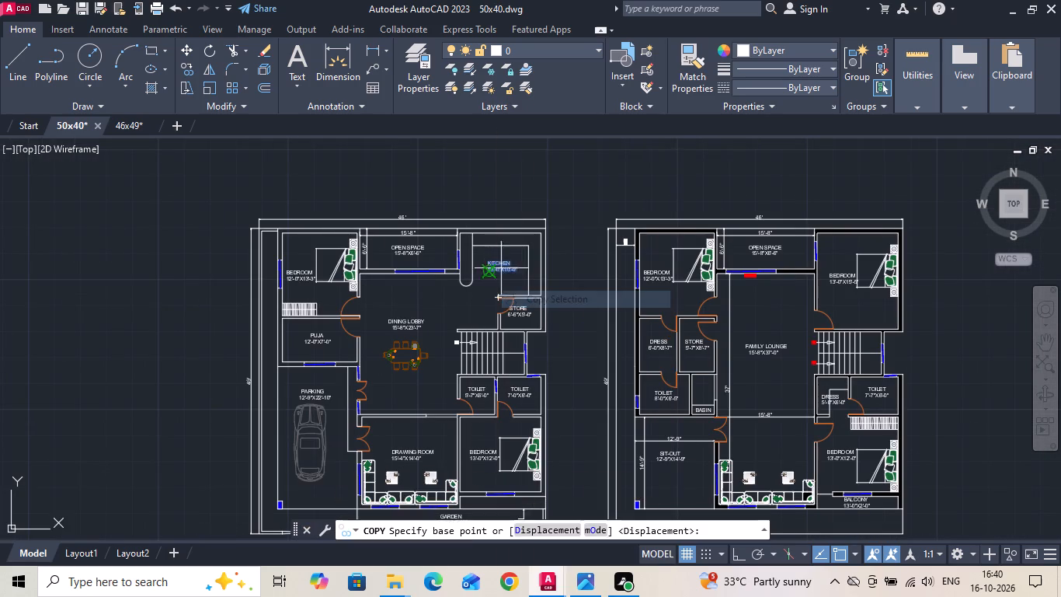
pyautogui.moveTo(499, 263); pyautogui.dragTo(493, 272)
pyautogui.scroll(-3, 511, 221)
pyautogui.scroll(5, 565, 404)
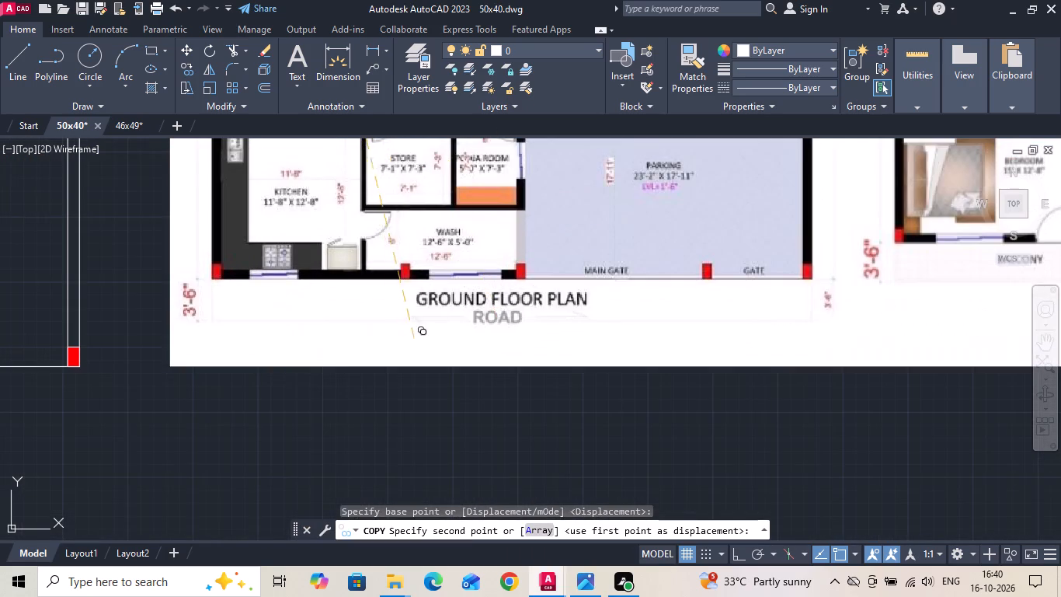
pyautogui.scroll(-2, 616, 361)
pyautogui.scroll(2, 127, 323)
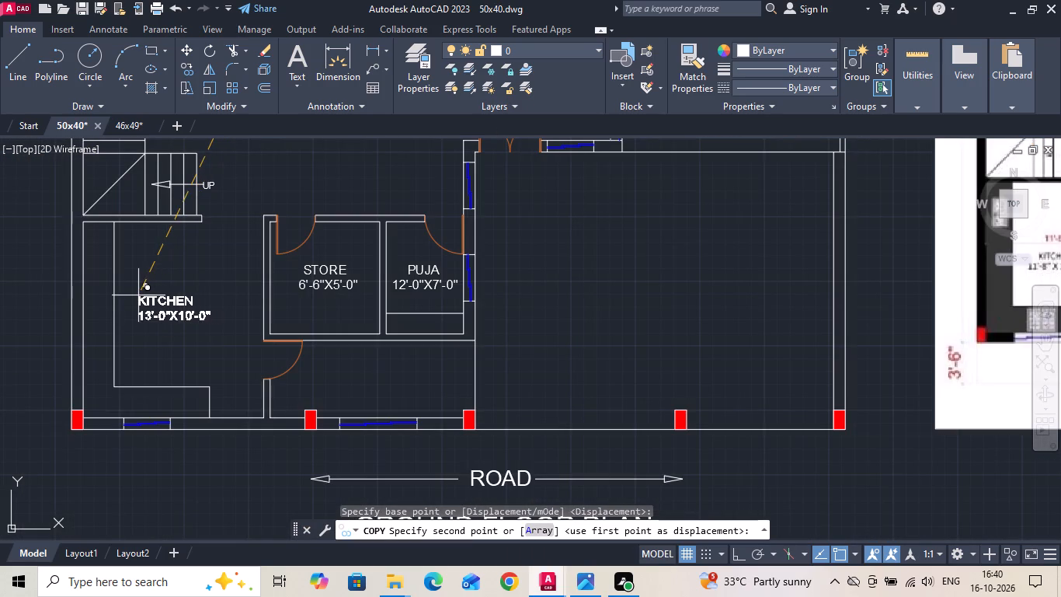
pyautogui.click(137, 296)
pyautogui.press('Escape')
# Measure the kitchen's width and depth between its inner wall faces using temporary linear dimensions.
pyautogui.scroll(-1, 210, 341)
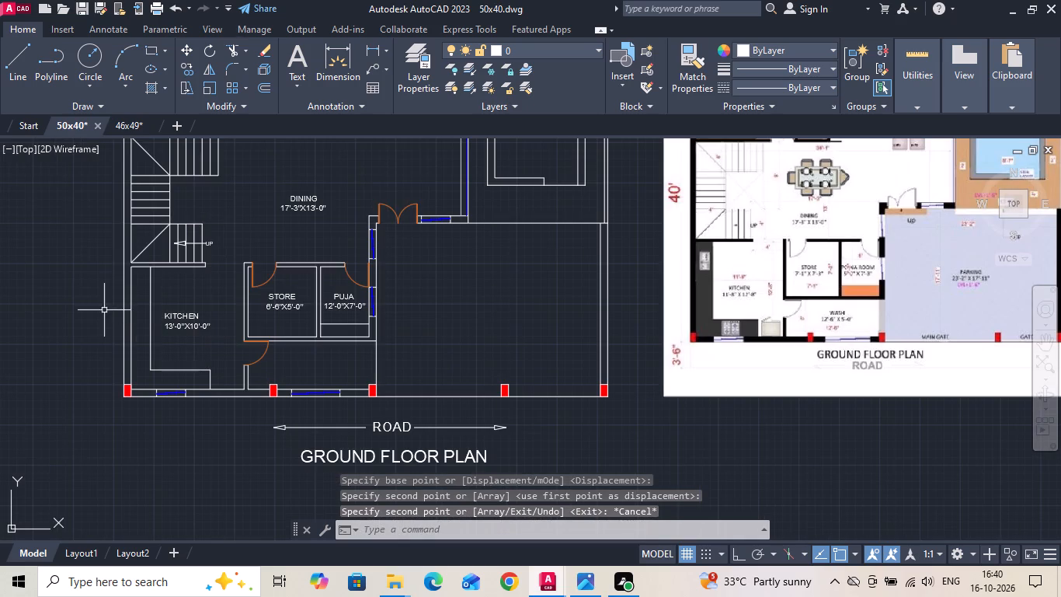
pyautogui.click(368, 49)
pyautogui.scroll(2, 729, 247)
pyautogui.scroll(-2, 751, 282)
pyautogui.scroll(1, 223, 358)
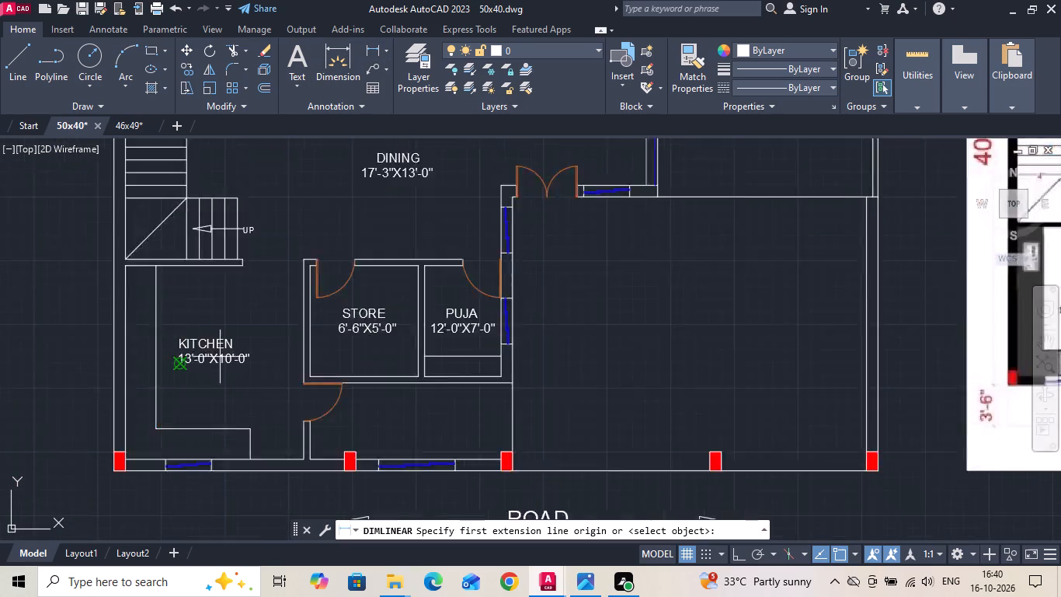
pyautogui.scroll(1, 218, 356)
pyautogui.click(99, 323)
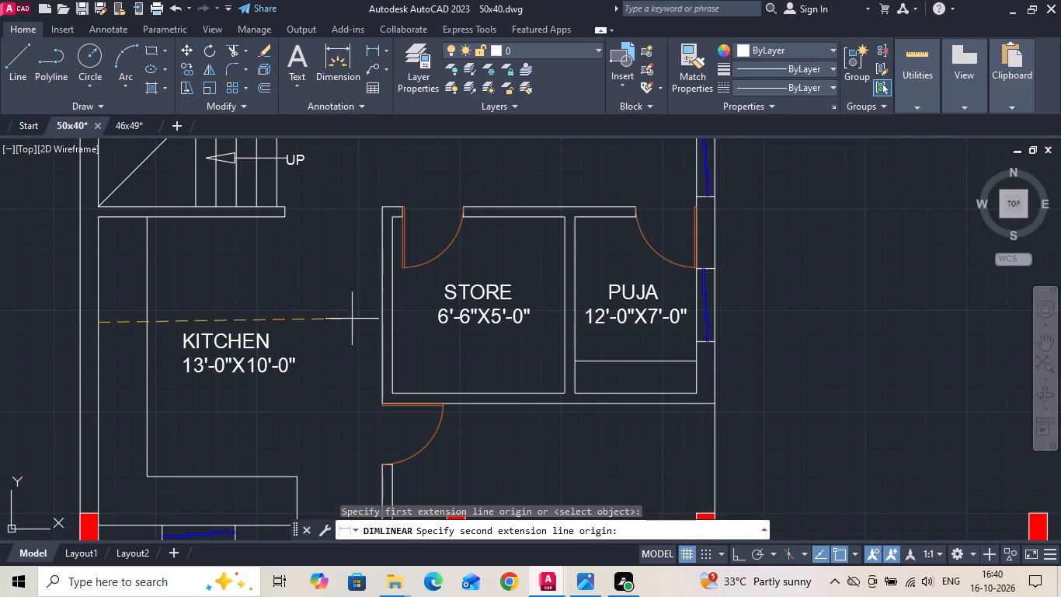
pyautogui.click(384, 325)
pyautogui.click(370, 305)
pyautogui.press('space')
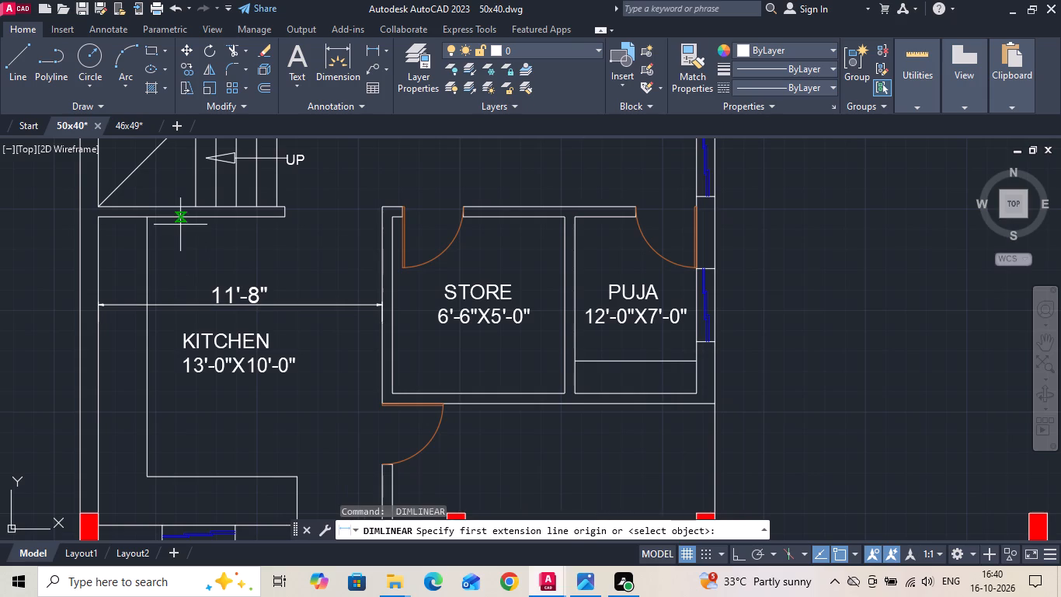
pyautogui.click(180, 225)
pyautogui.moveTo(177, 358); pyautogui.dragTo(207, 234, button='middle')
pyautogui.click(209, 399)
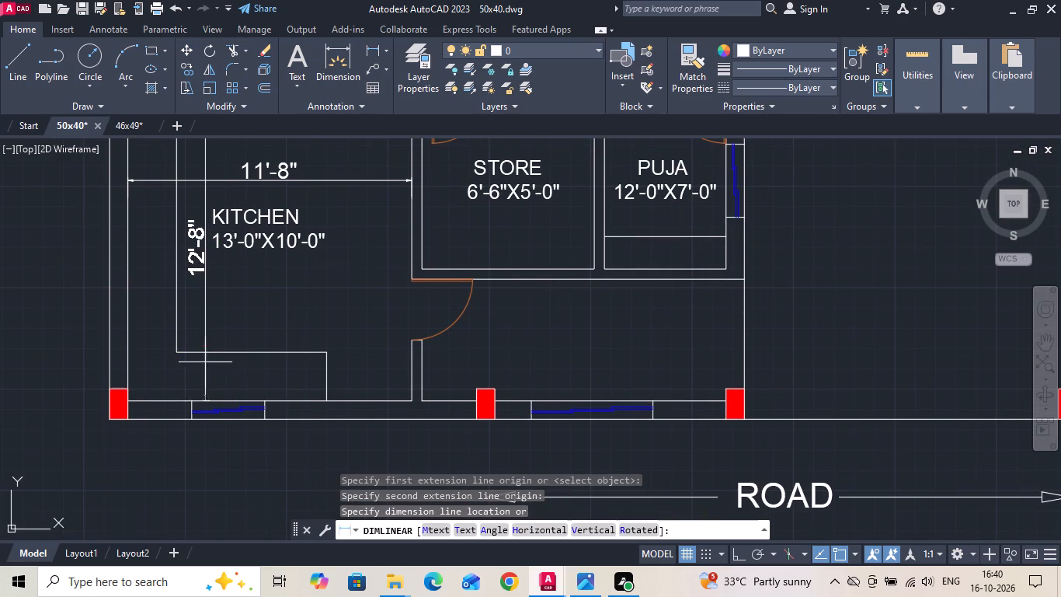
pyautogui.click(164, 286)
# Edit the KITCHEN label's size text to 11'-8"X12'-8".
pyautogui.moveTo(218, 238); pyautogui.dragTo(264, 351, button='middle')
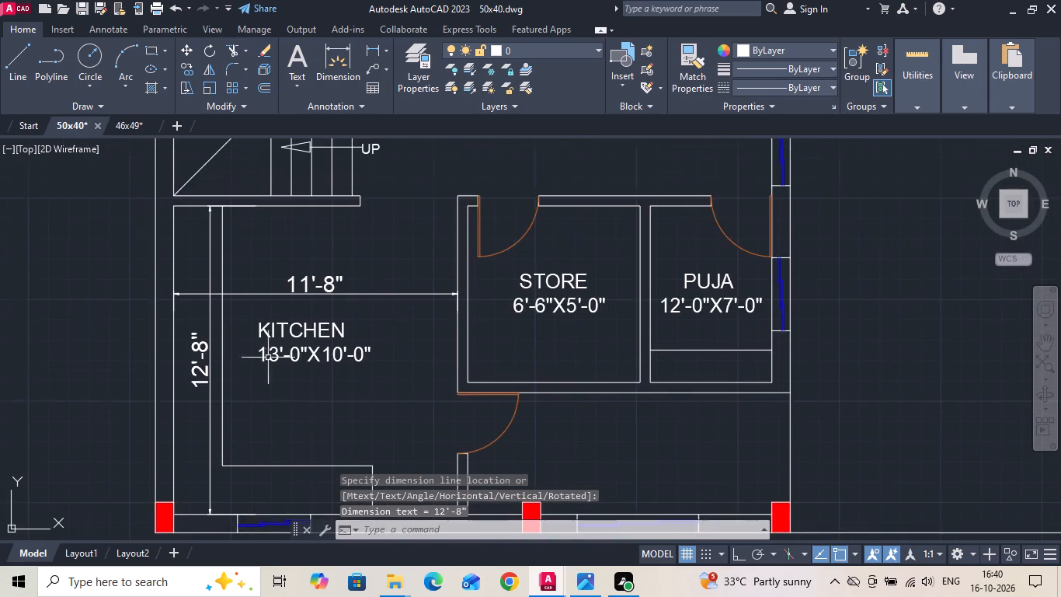
pyautogui.scroll(1, 290, 351)
pyautogui.doubleClick(263, 354)
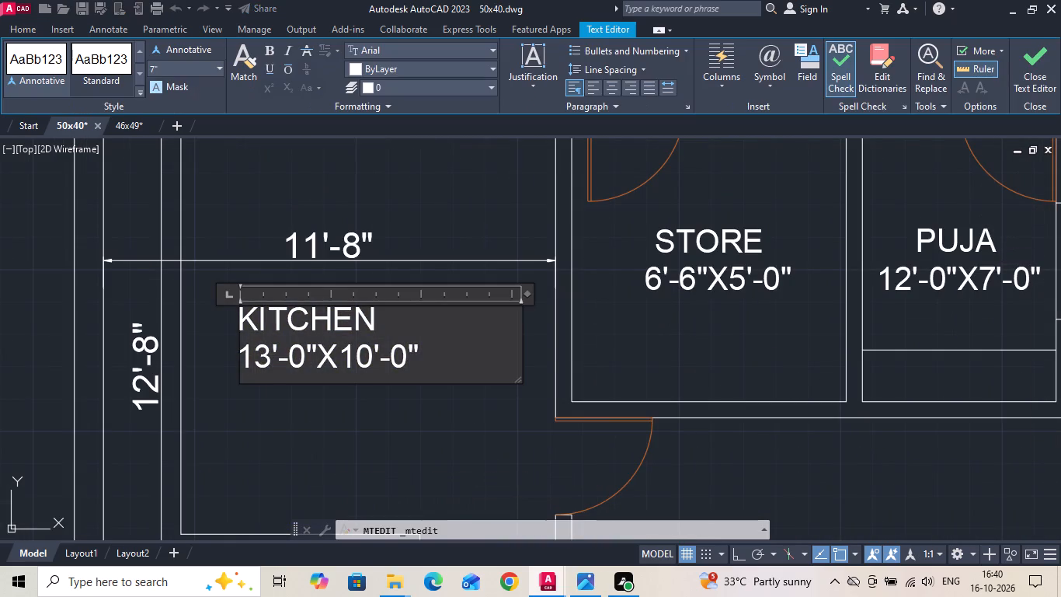
pyautogui.click(269, 364)
pyautogui.press('BackSpace')
pyautogui.press('1')
pyautogui.click(301, 365)
pyautogui.press('BackSpace')
pyautogui.press('8')
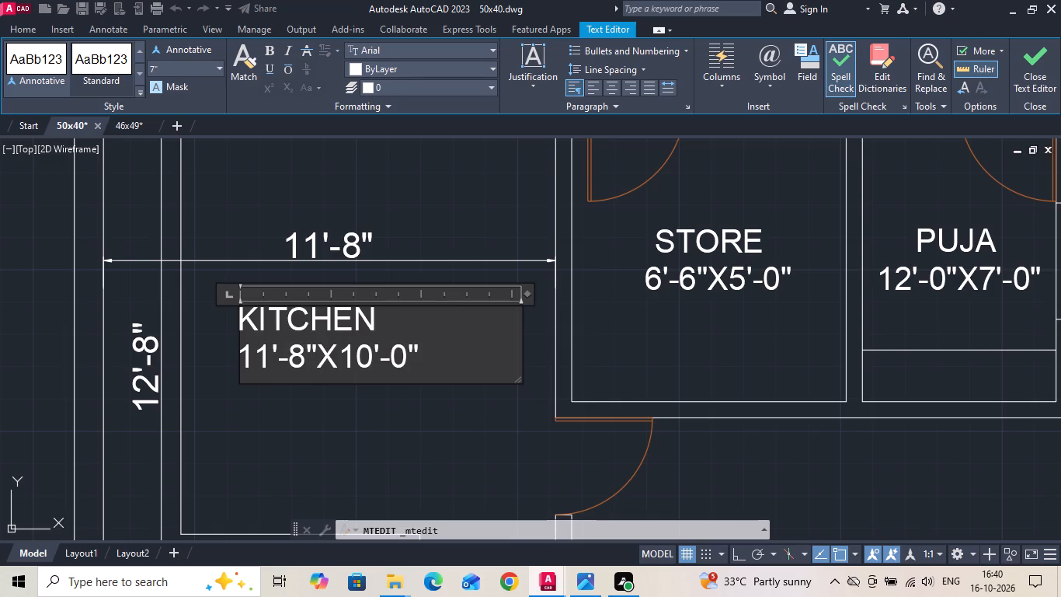
pyautogui.click(367, 353)
pyautogui.press('BackSpace')
pyautogui.press('2')
pyautogui.click(412, 361)
pyautogui.press('BackSpace')
pyautogui.press('8')
pyautogui.scroll(-1, 354, 422)
pyautogui.click(266, 307)
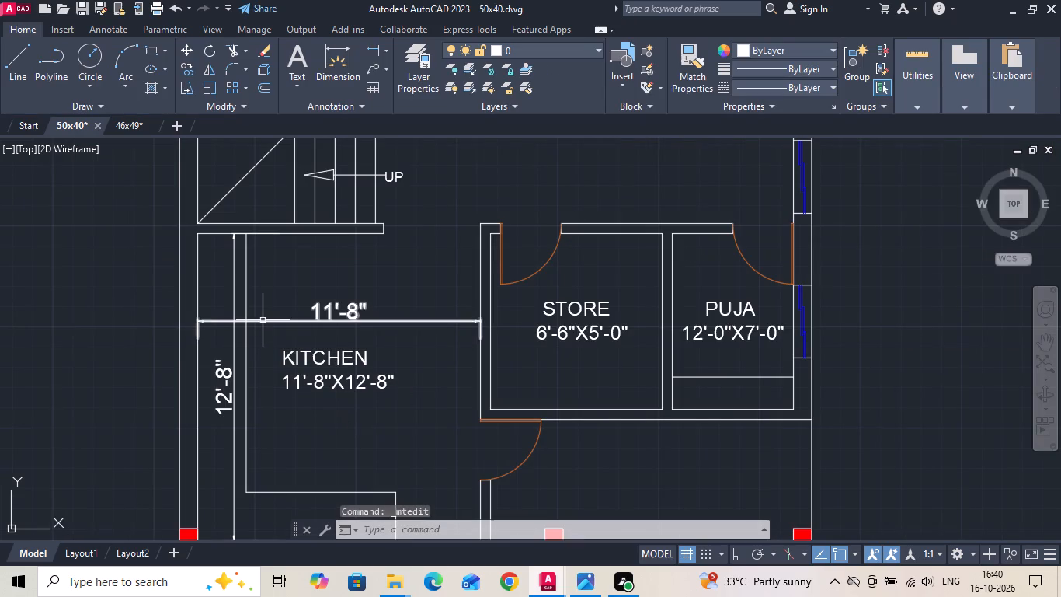
# Erase the two temporary linear dimensions in the kitchen.
pyautogui.click(263, 320)
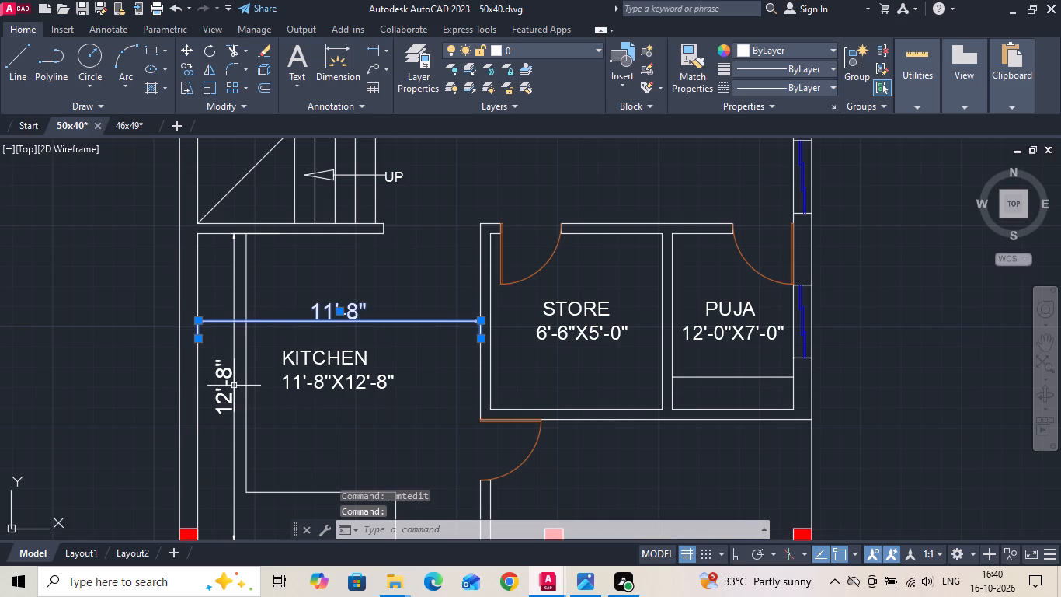
pyautogui.click(233, 387)
pyautogui.press('Delete')
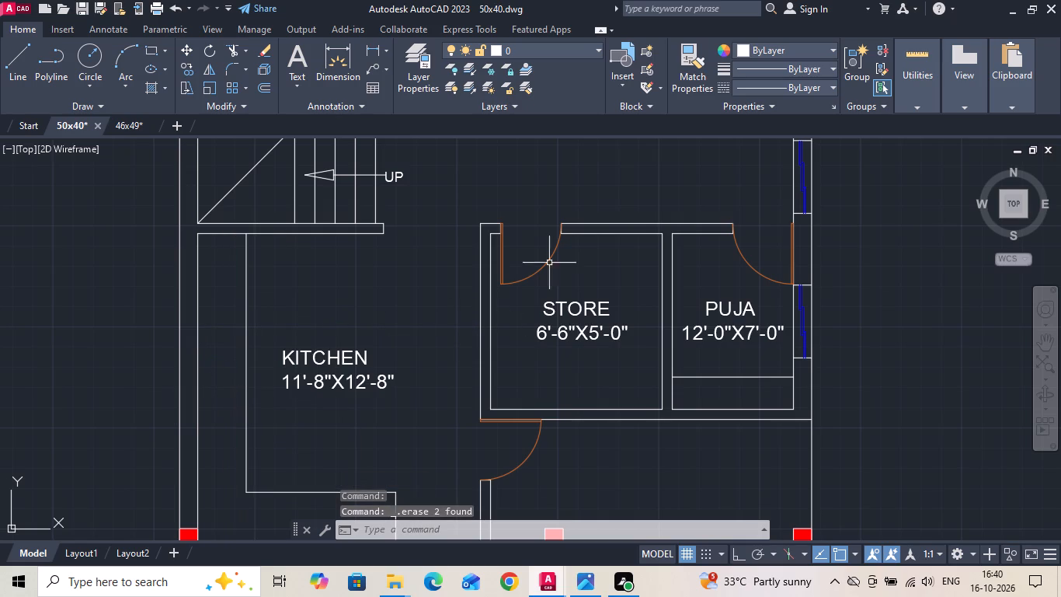
# Measure the store room's inner width and depth using temporary linear dimensions.
pyautogui.click(371, 47)
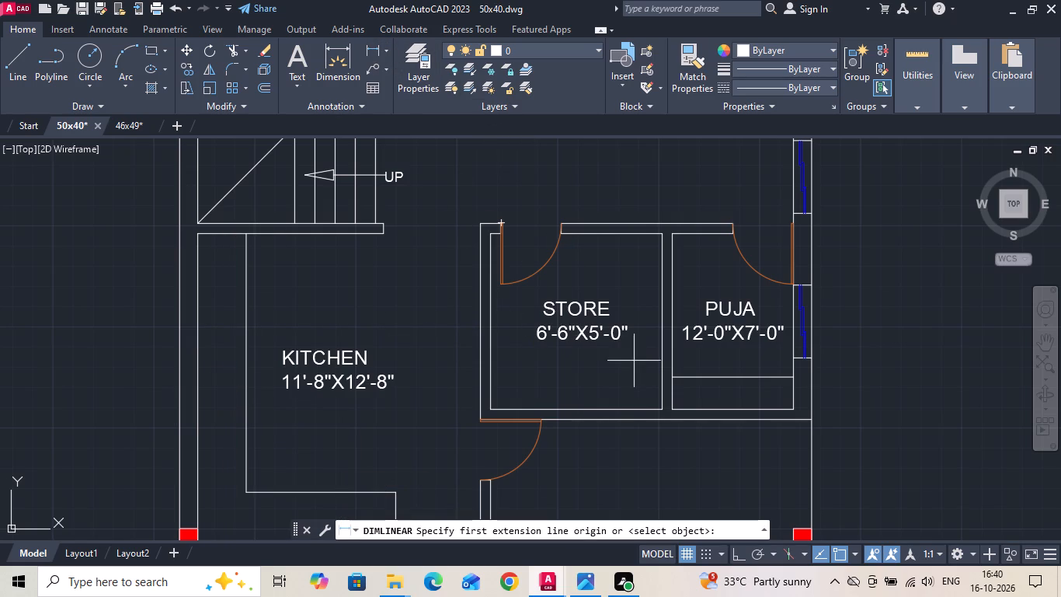
pyautogui.click(656, 396)
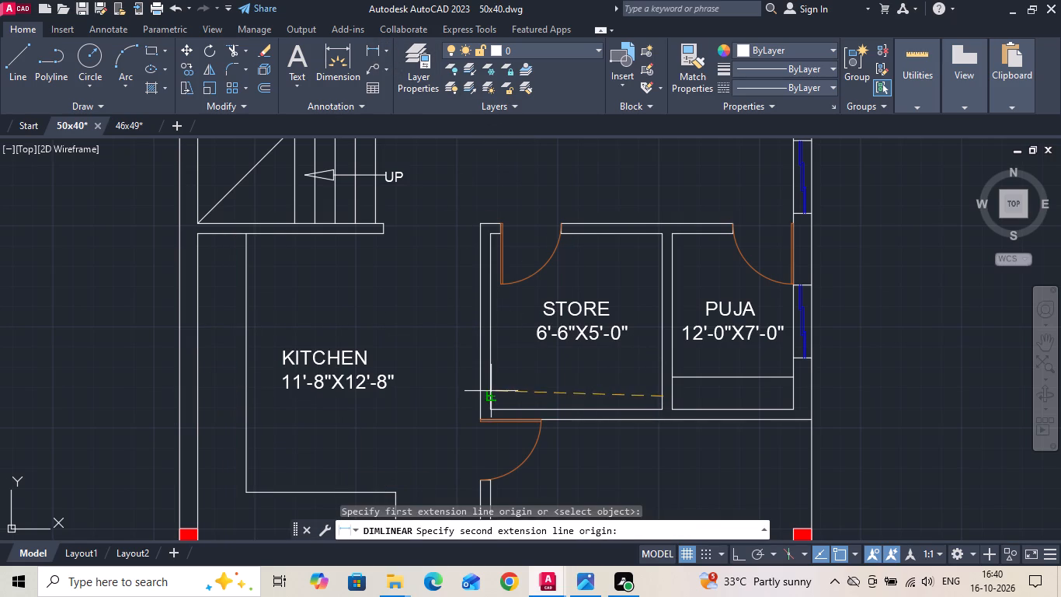
pyautogui.click(491, 391)
pyautogui.click(503, 394)
pyautogui.press('space')
pyautogui.click(617, 410)
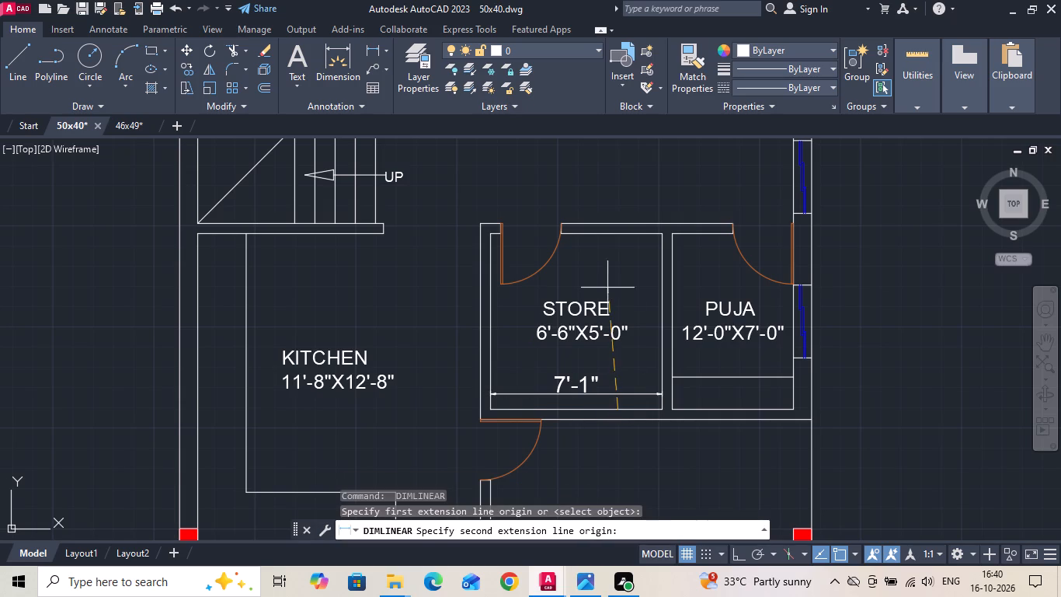
pyautogui.click(620, 236)
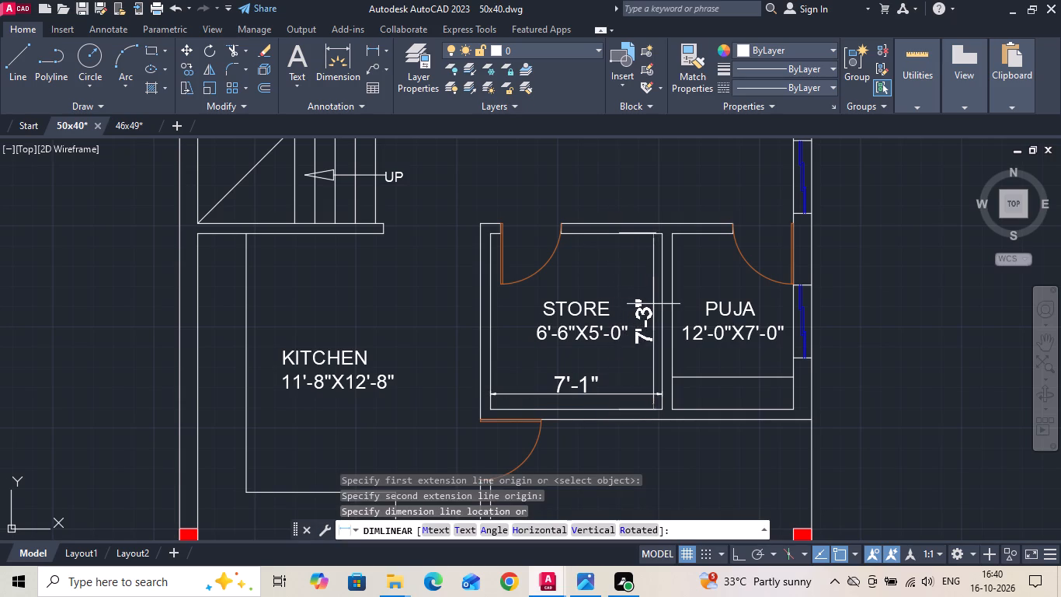
pyautogui.click(653, 304)
# Edit the STORE label's size text to 7'-1"X7'-3".
pyautogui.scroll(2, 624, 334)
pyautogui.doubleClick(555, 340)
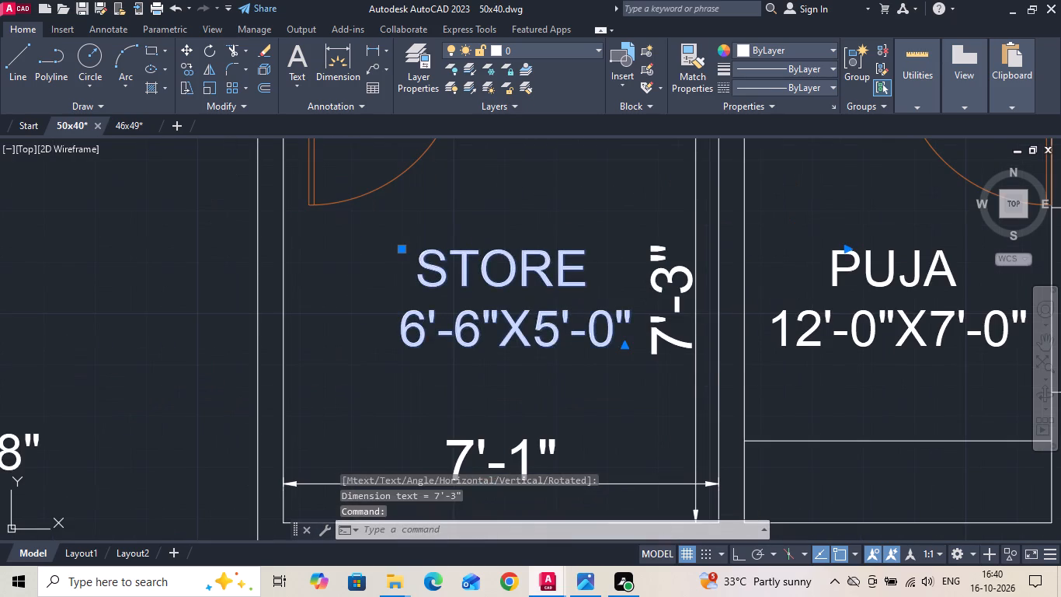
pyautogui.press('BackSpace')
pyautogui.press('7')
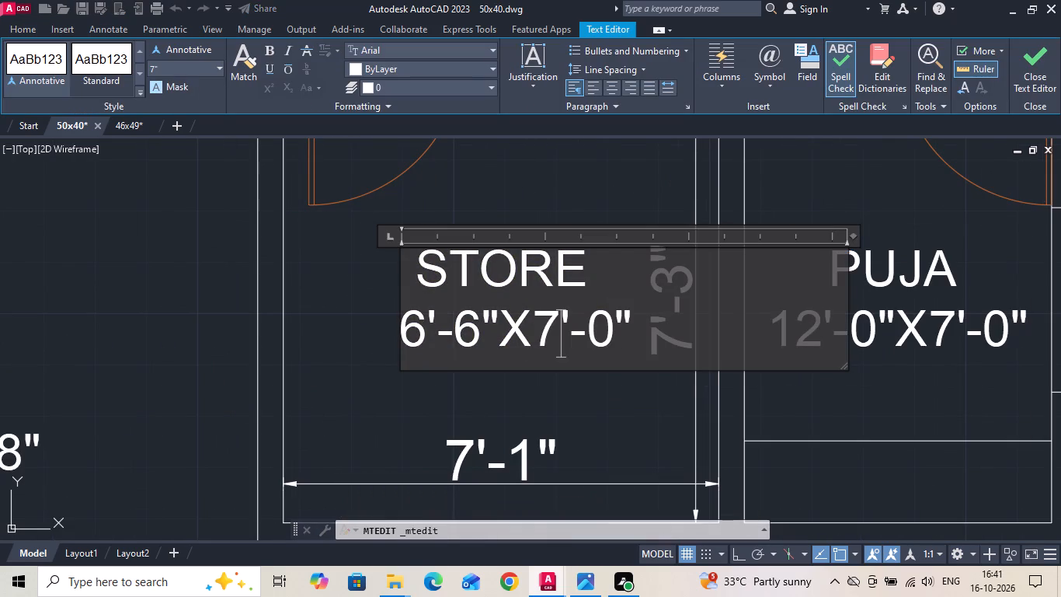
pyautogui.click(613, 336)
pyautogui.press('BackSpace')
pyautogui.press('3')
pyautogui.click(479, 337)
pyautogui.press('BackSpace')
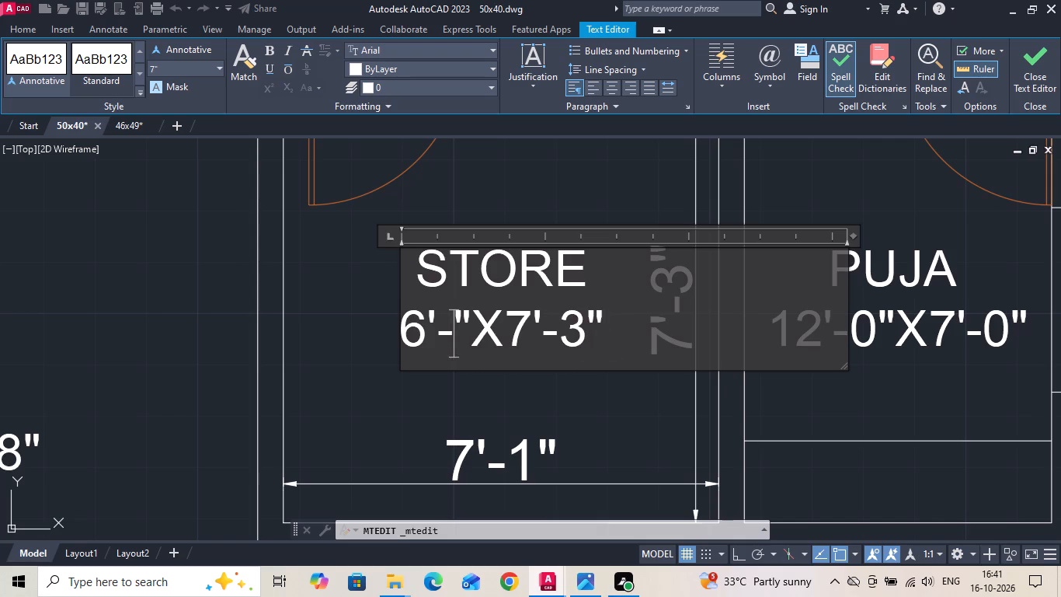
pyautogui.press('1')
pyautogui.click(423, 331)
pyautogui.press('BackSpace')
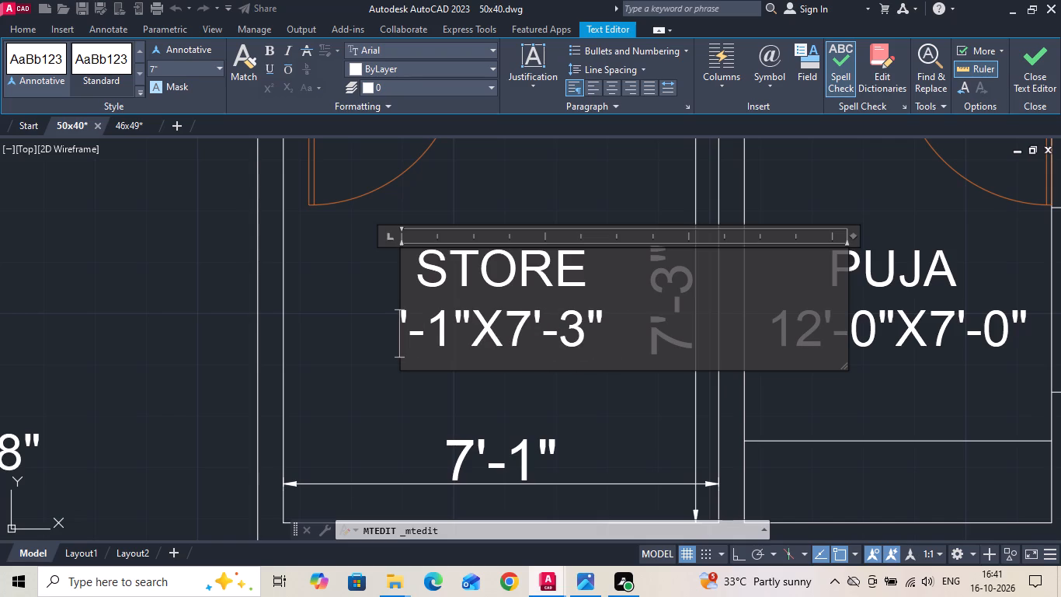
pyautogui.press('7')
pyautogui.click(469, 380)
# Erase the two temporary linear dimensions in the store room.
pyautogui.scroll(-1, 513, 330)
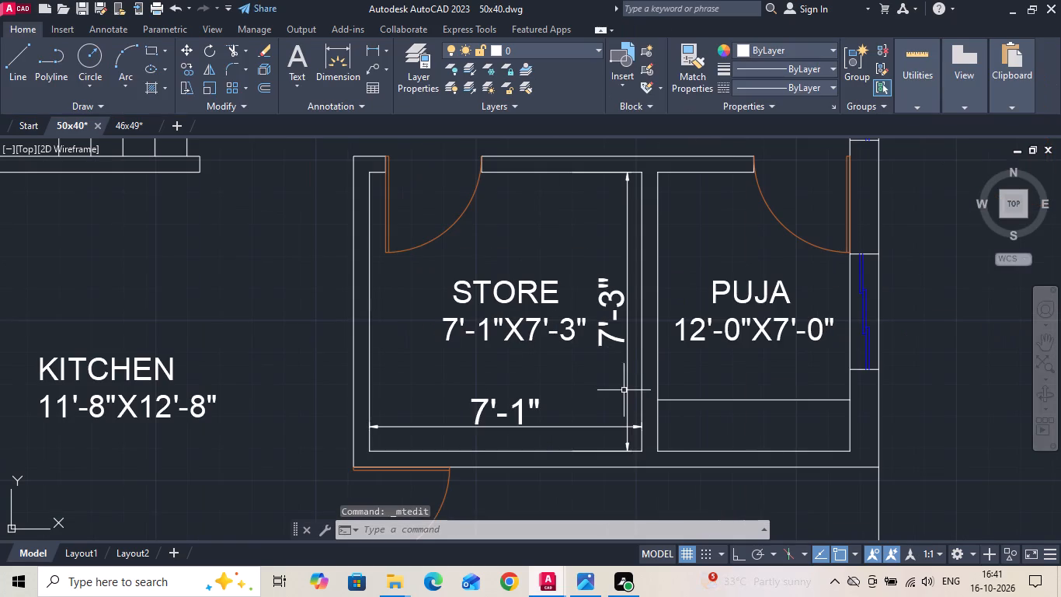
pyautogui.click(627, 399)
pyautogui.click(556, 431)
pyautogui.click(539, 414)
pyautogui.press('Delete')
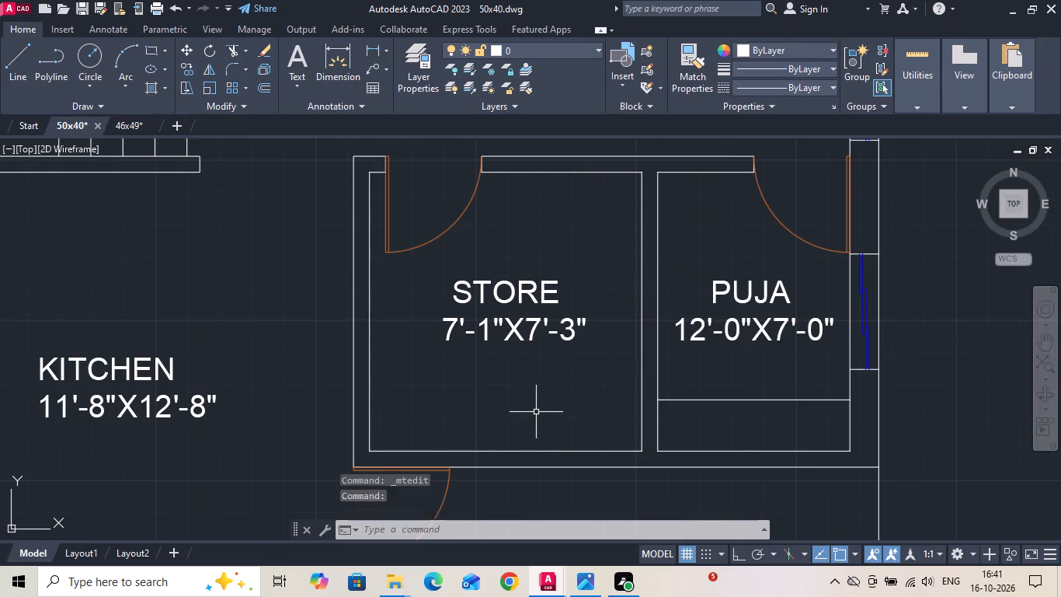
# Measure the puja room's inner width with a temporary linear dimension.
pyautogui.moveTo(556, 397); pyautogui.dragTo(422, 382, button='middle')
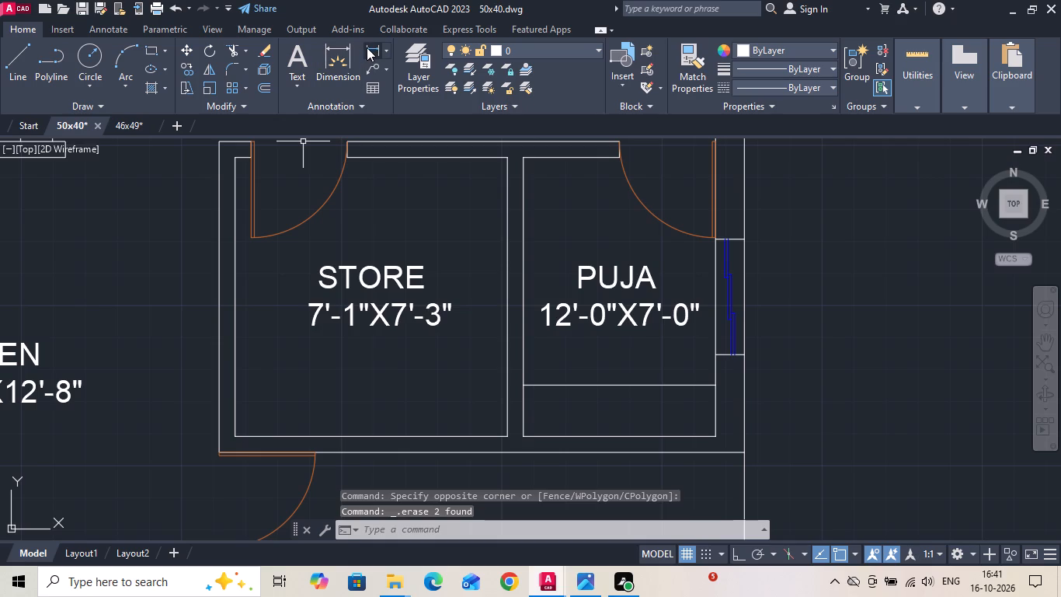
pyautogui.click(367, 47)
pyautogui.click(521, 358)
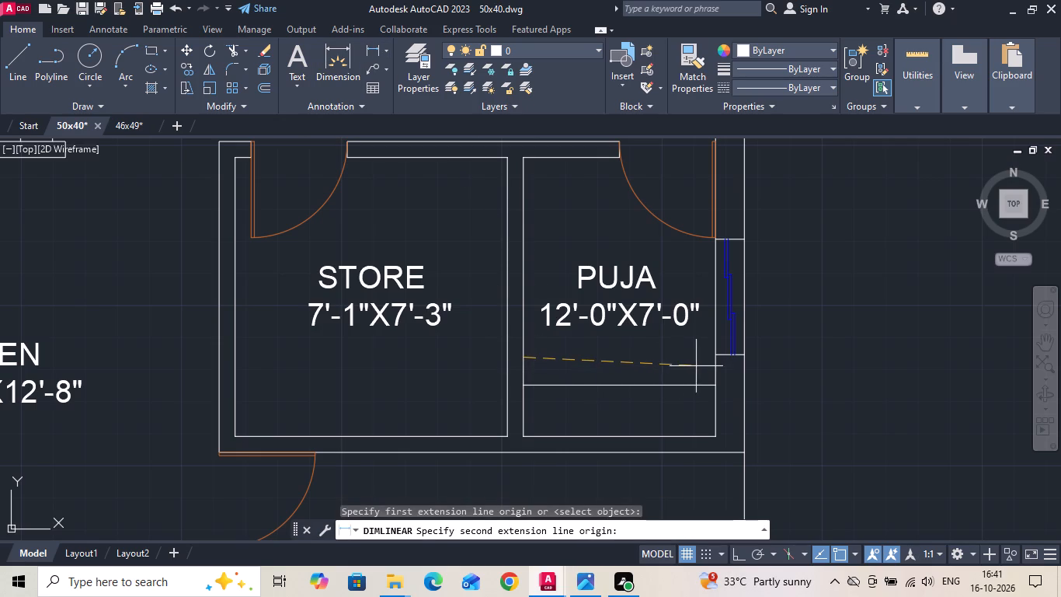
pyautogui.click(709, 366)
pyautogui.press('Escape')
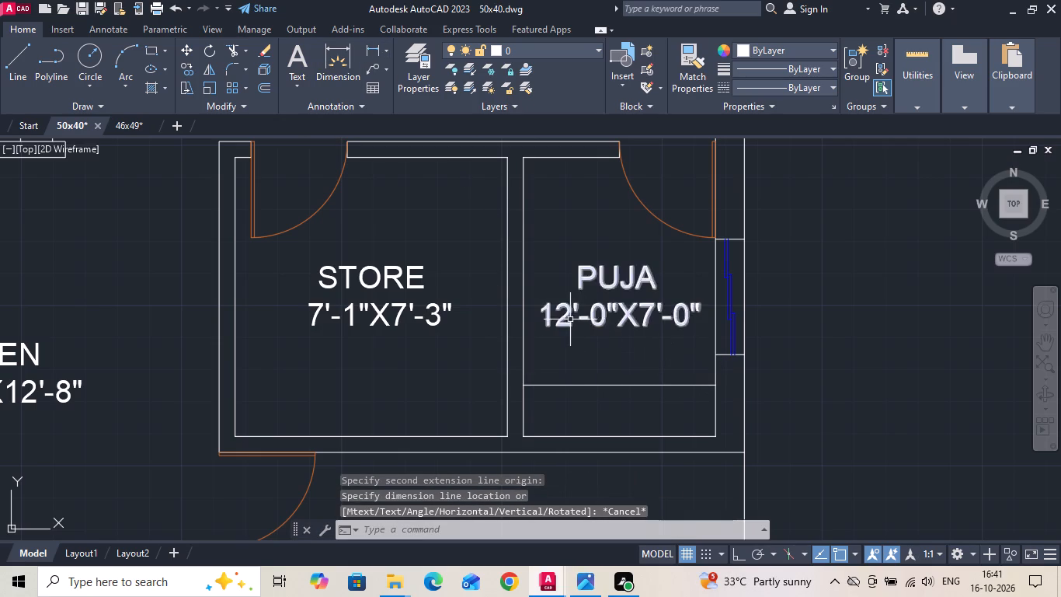
# Change the PUJA label's size text to 5'-0"X7'-3" and shift the name slightly back over it.
pyautogui.doubleClick(567, 316)
pyautogui.press('BackSpace')
pyautogui.press('BackSpace')
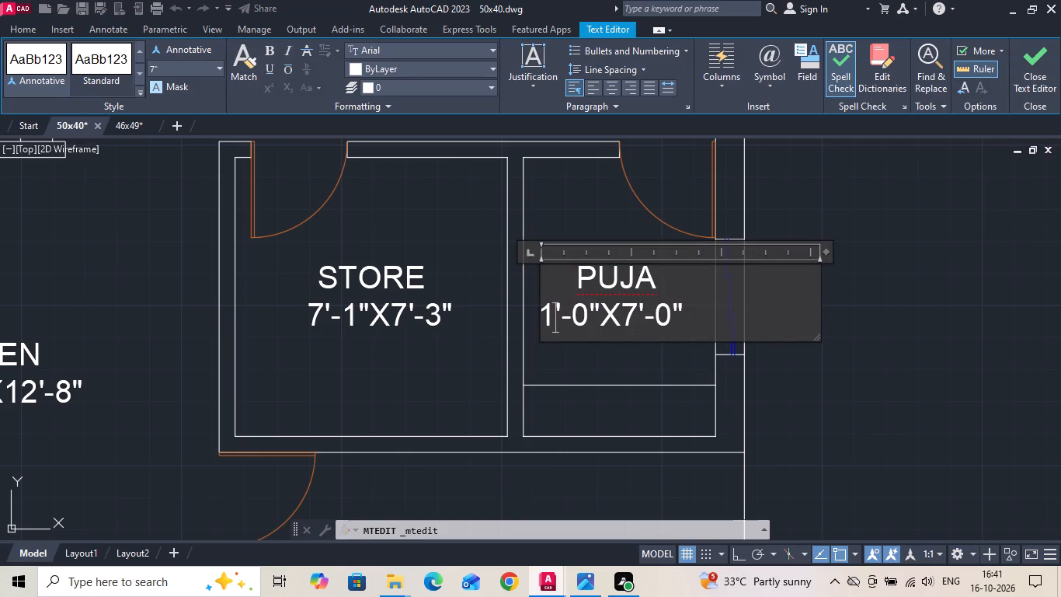
pyautogui.press('5')
pyautogui.click(666, 326)
pyautogui.press('BackSpace')
pyautogui.press('3')
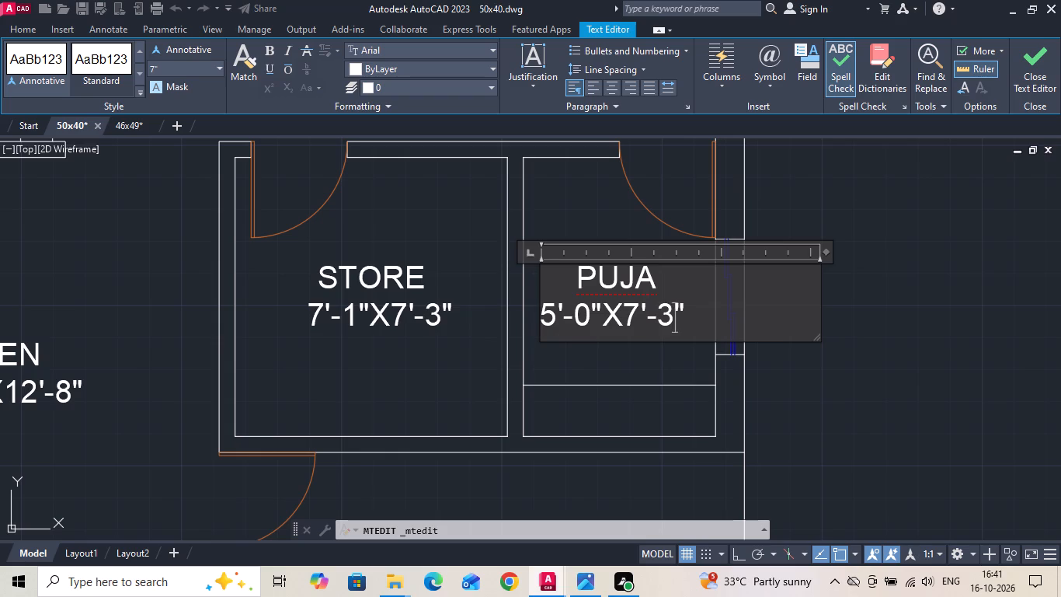
pyautogui.click(563, 289)
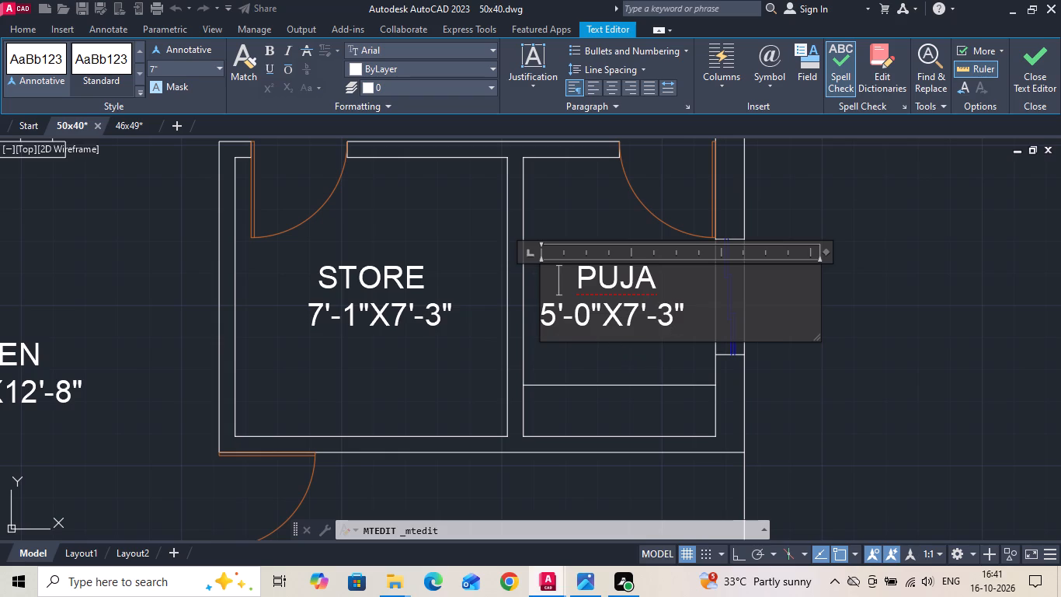
pyautogui.press('BackSpace')
pyautogui.click(591, 358)
# Move the PUJA label slightly to centre it between the puja room's side walls.
pyautogui.moveTo(599, 336); pyautogui.dragTo(597, 324)
pyautogui.click(575, 292)
pyautogui.rightClick(574, 290)
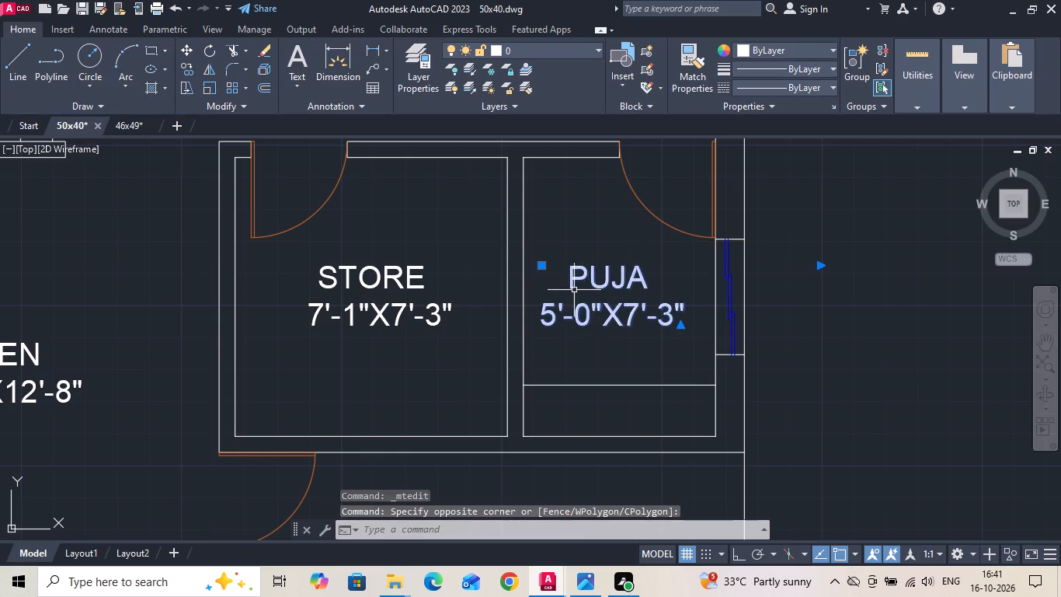
pyautogui.click(617, 285)
pyautogui.scroll(1, 629, 368)
pyautogui.click(629, 370)
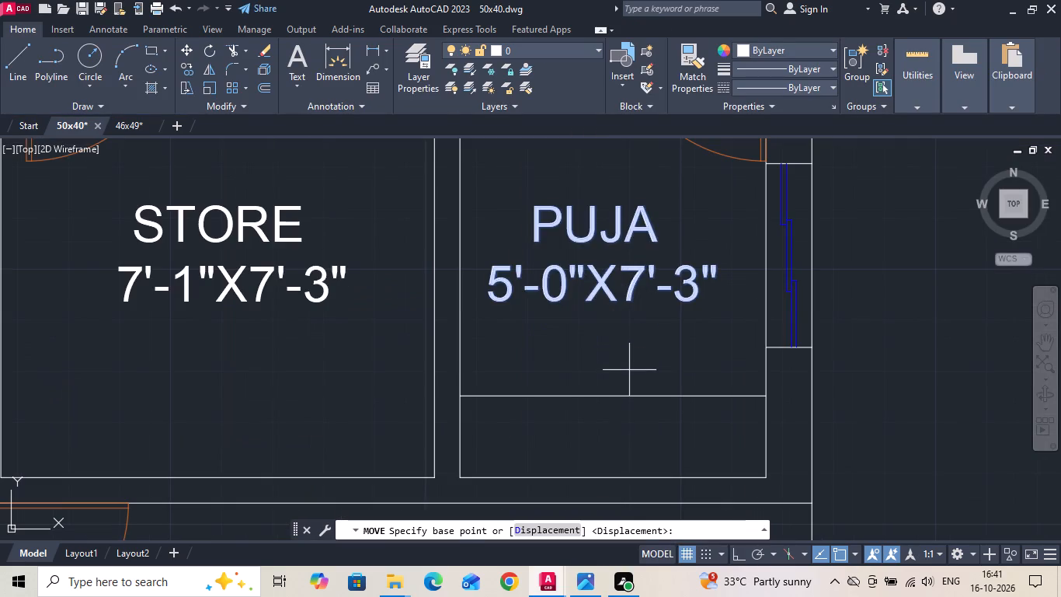
pyautogui.click(649, 366)
# Save the drawing.
pyautogui.hotkey('ctrl', 's')
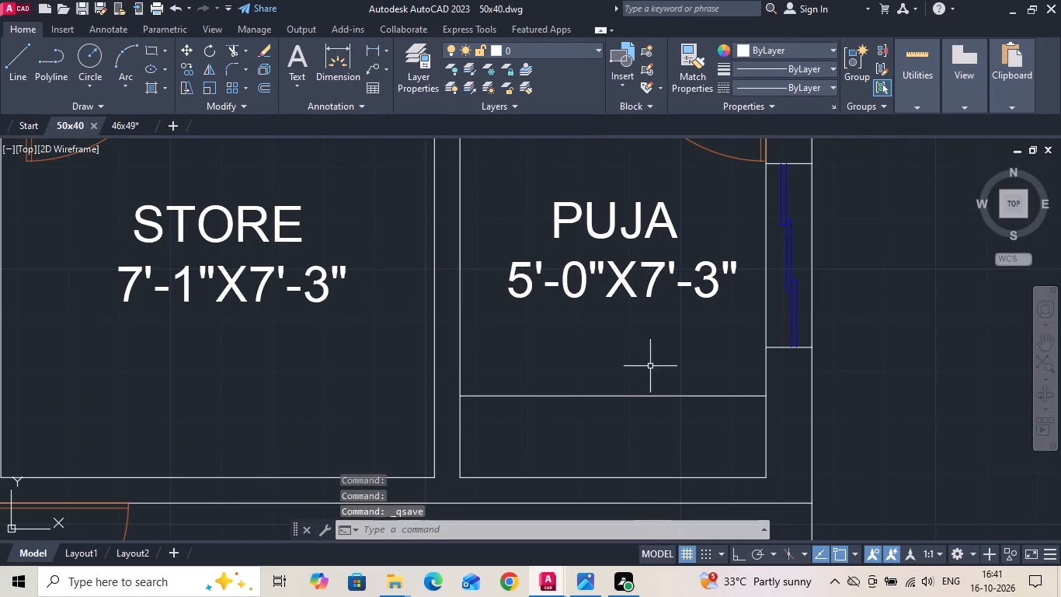
# Copy the KITCHEN label into the wash area below the store and puja rooms.
pyautogui.scroll(-2, 615, 346)
pyautogui.scroll(-1, 523, 368)
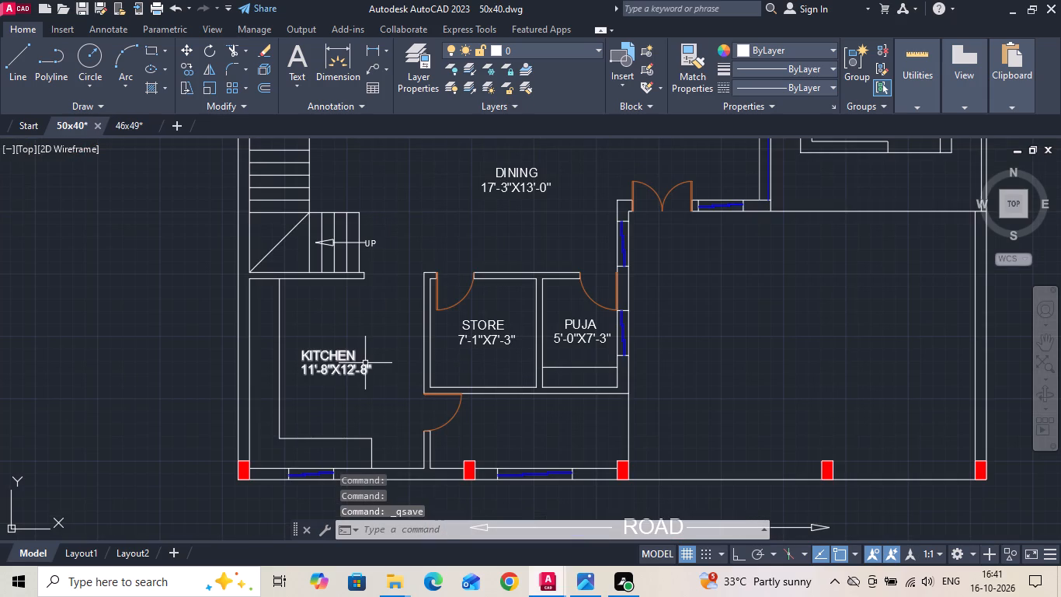
pyautogui.click(364, 362)
pyautogui.rightClick(363, 362)
pyautogui.click(350, 366)
pyautogui.rightClick(343, 351)
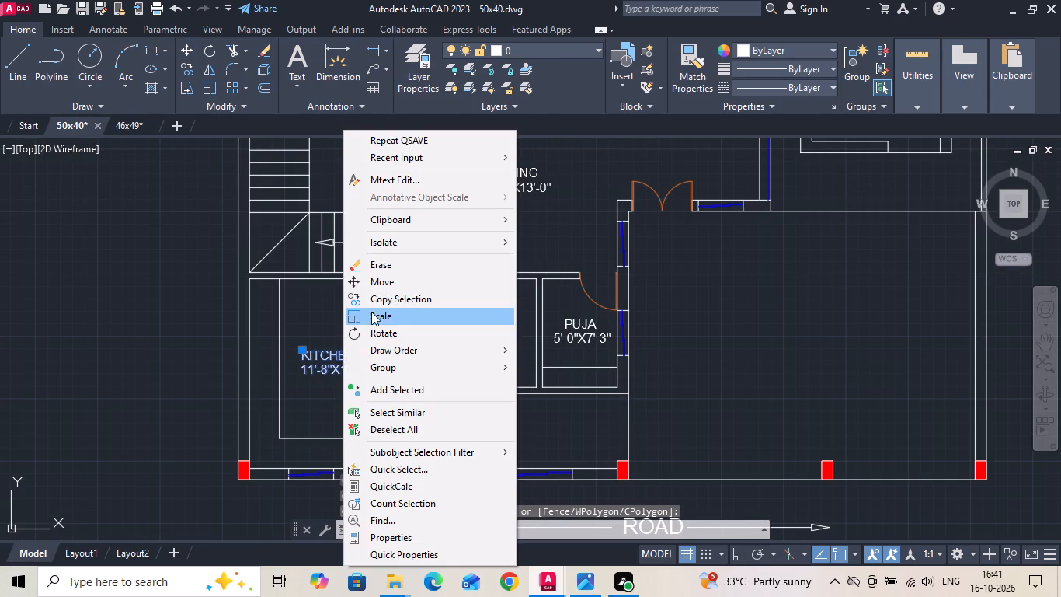
pyautogui.click(385, 295)
pyautogui.moveTo(346, 362); pyautogui.dragTo(354, 376)
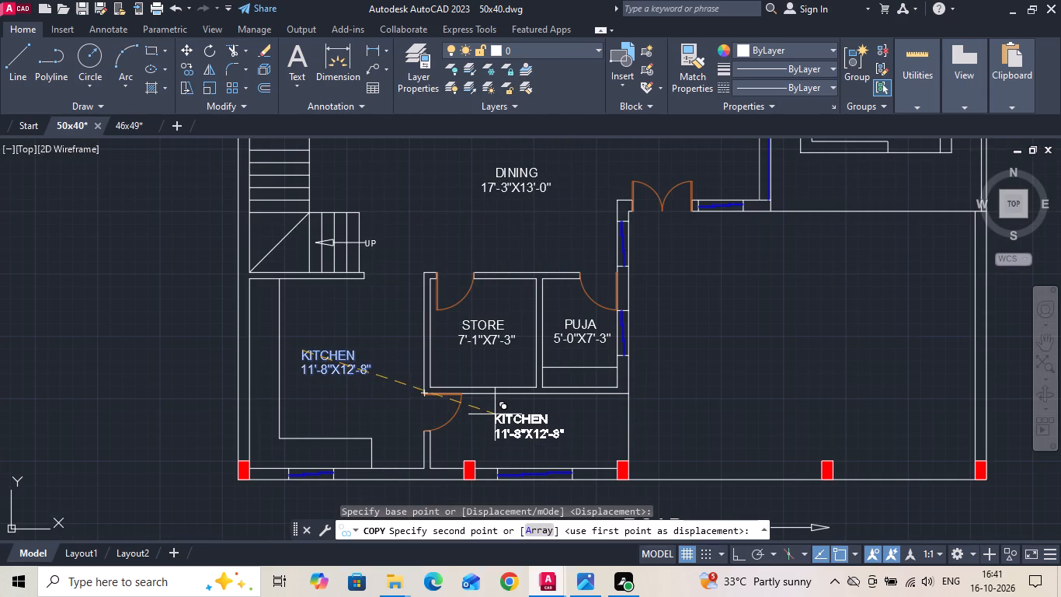
pyautogui.click(495, 413)
pyautogui.press('Escape')
# Check the wash area in the reference image and set the copied label's size text to 12'-6"X5'-0".
pyautogui.scroll(-2, 367, 305)
pyautogui.scroll(2, 763, 333)
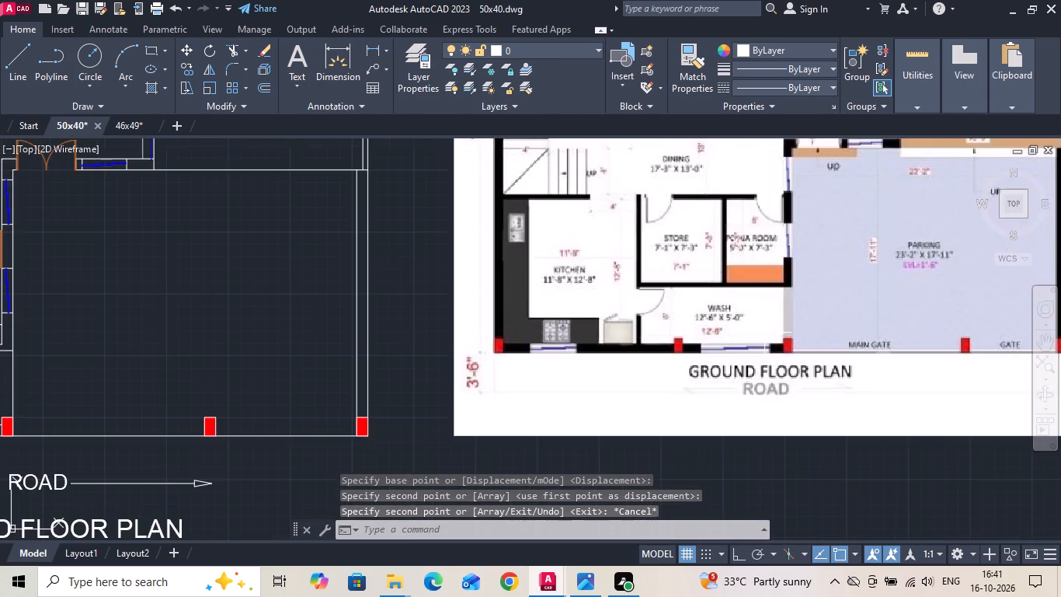
pyautogui.scroll(2, 737, 320)
pyautogui.scroll(-2, 903, 330)
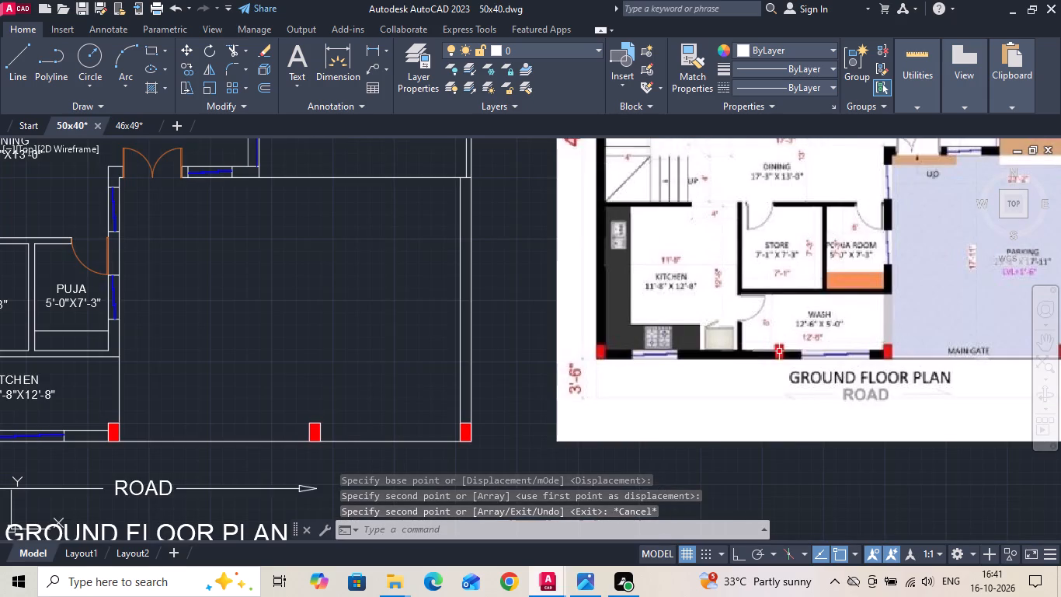
pyautogui.scroll(-1, 644, 351)
pyautogui.scroll(3, 238, 391)
pyautogui.moveTo(268, 385); pyautogui.dragTo(428, 402, button='middle')
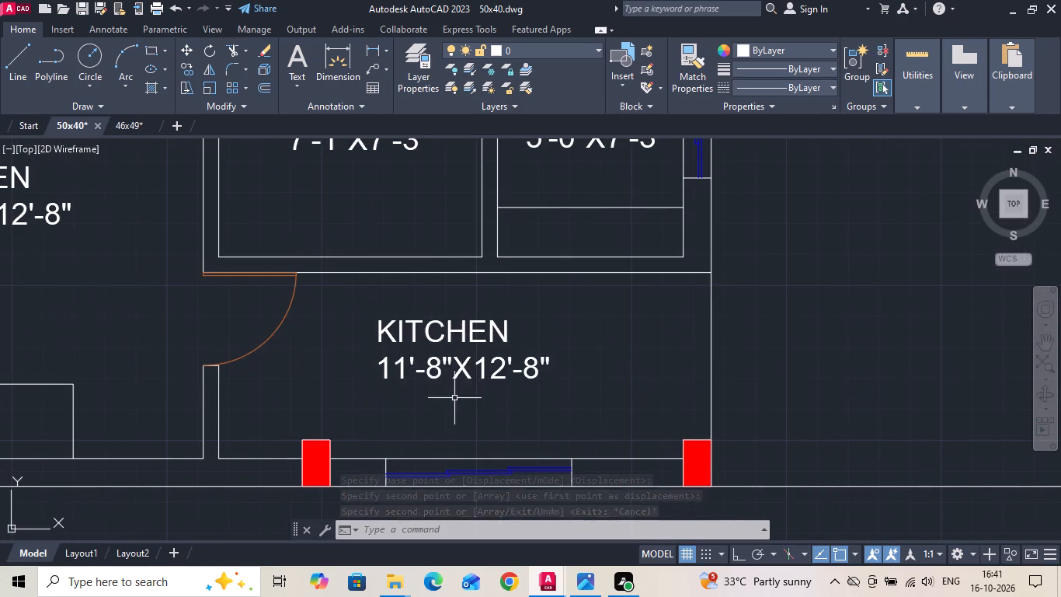
pyautogui.doubleClick(501, 368)
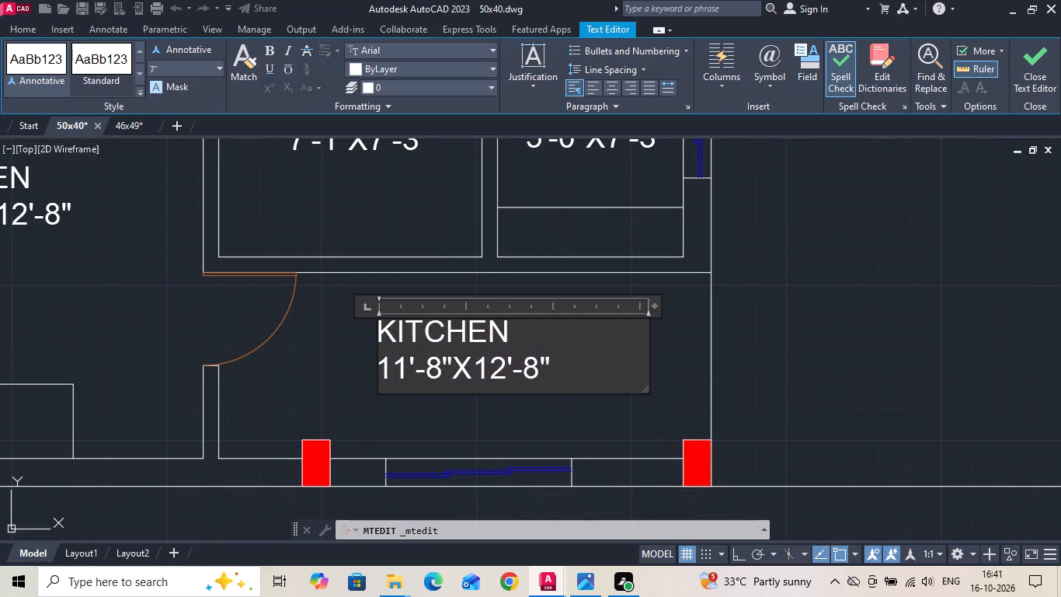
pyautogui.press('BackSpace')
pyautogui.press('BackSpace')
pyautogui.press('5')
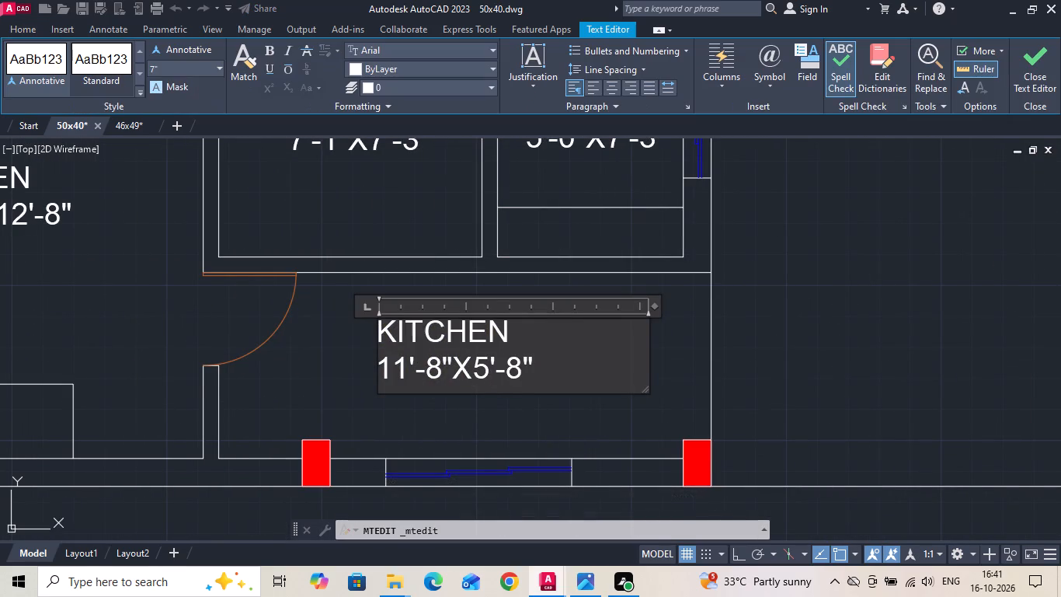
pyautogui.click(523, 371)
pyautogui.press('BackSpace')
pyautogui.press('0')
pyautogui.click(442, 376)
pyautogui.press('BackSpace')
pyautogui.press('6')
pyautogui.click(407, 366)
pyautogui.press('BackSpace')
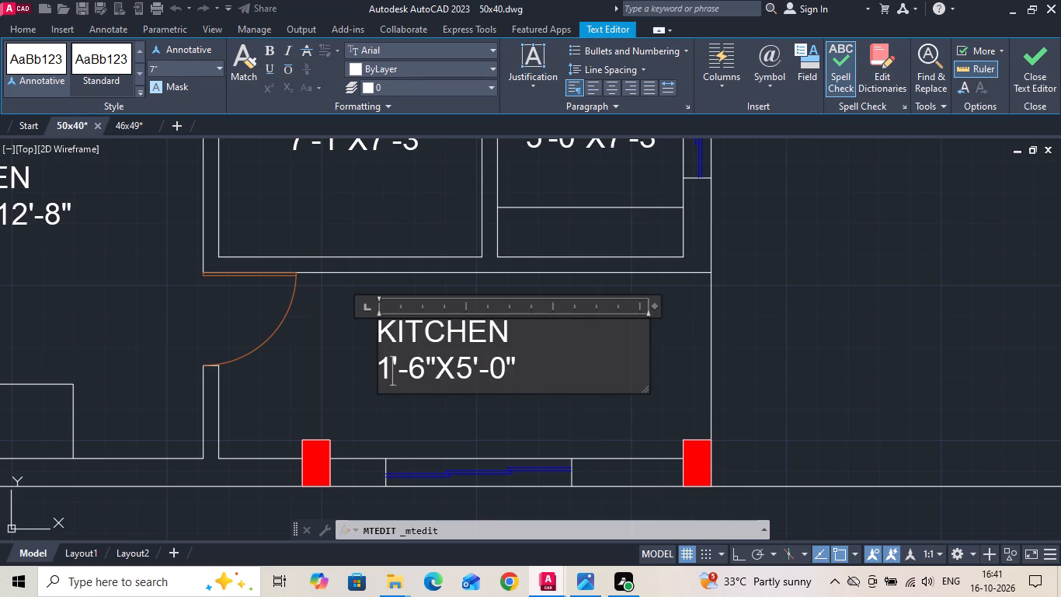
pyautogui.press('2')
# Replace the copied label's room name with WASH and indent it to centre over the size text.
pyautogui.moveTo(511, 335); pyautogui.dragTo(388, 334)
pyautogui.press('BackSpace')
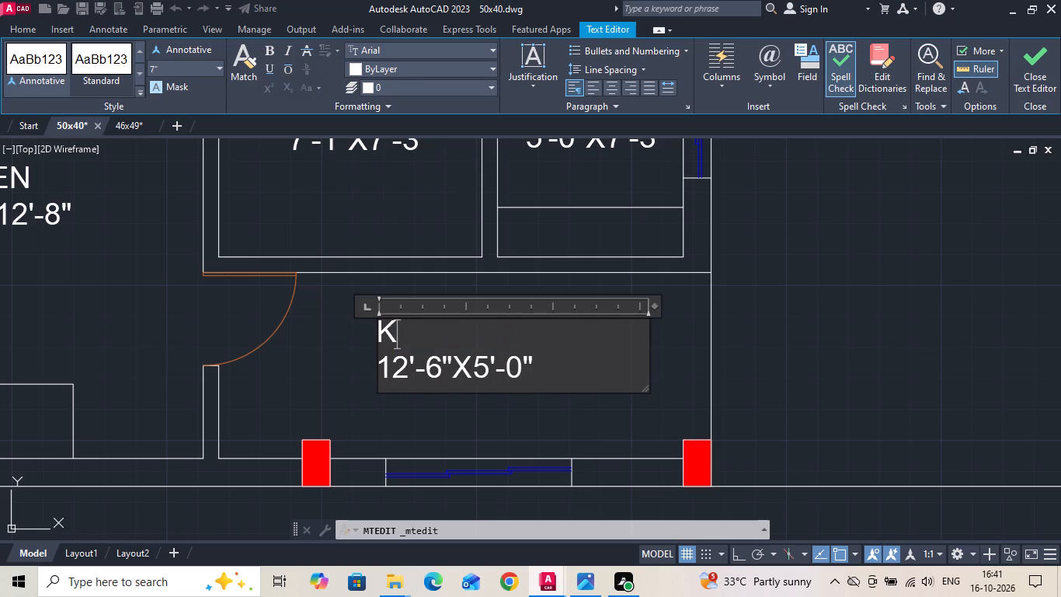
pyautogui.press('BackSpace')
pyautogui.press('w')
pyautogui.write('ASH')
pyautogui.press('space')
pyautogui.click(386, 338)
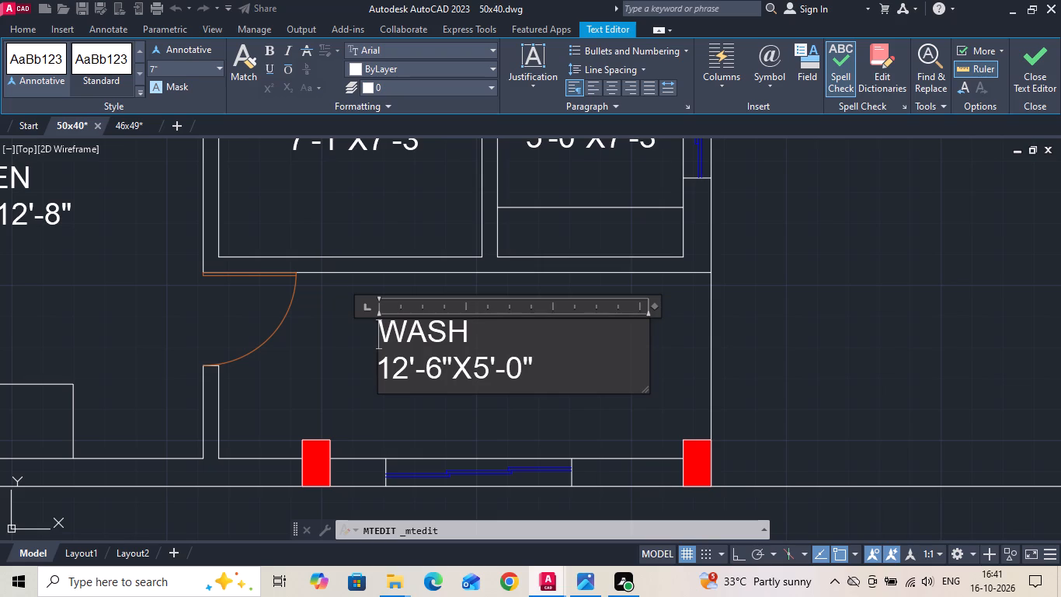
pyautogui.press('space')
pyautogui.press('space')
pyautogui.press('space')
pyautogui.click(354, 372)
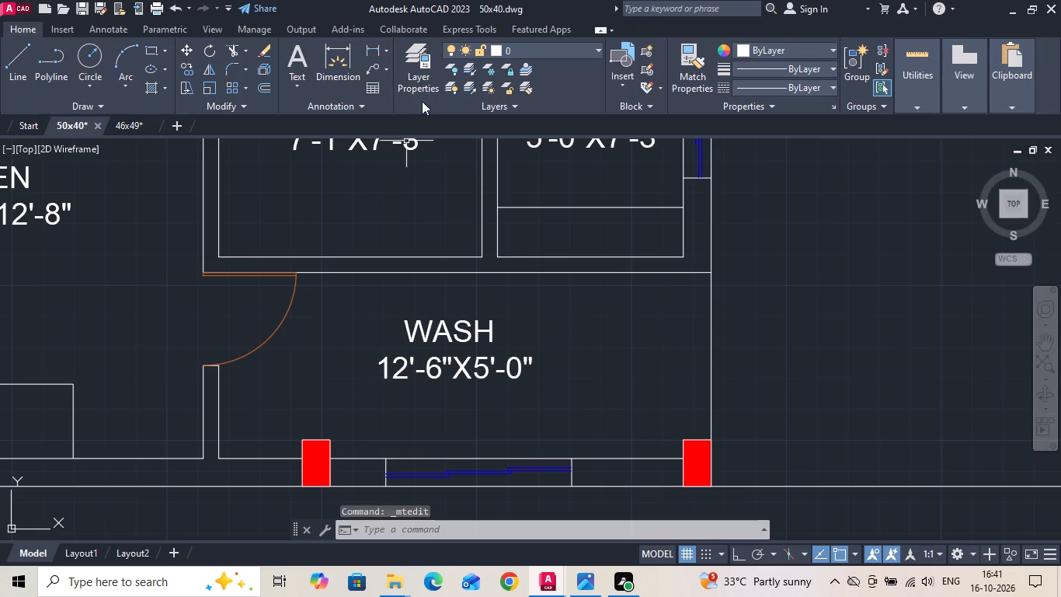
# Measure the wash area's width and depth using temporary linear dimensions.
pyautogui.click(374, 46)
pyautogui.click(218, 417)
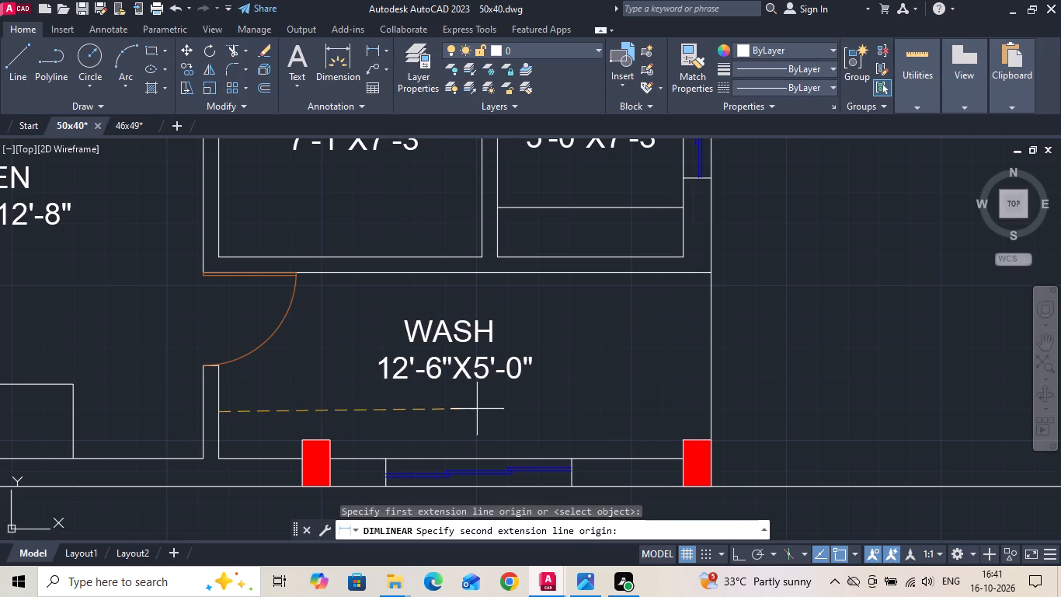
pyautogui.click(708, 413)
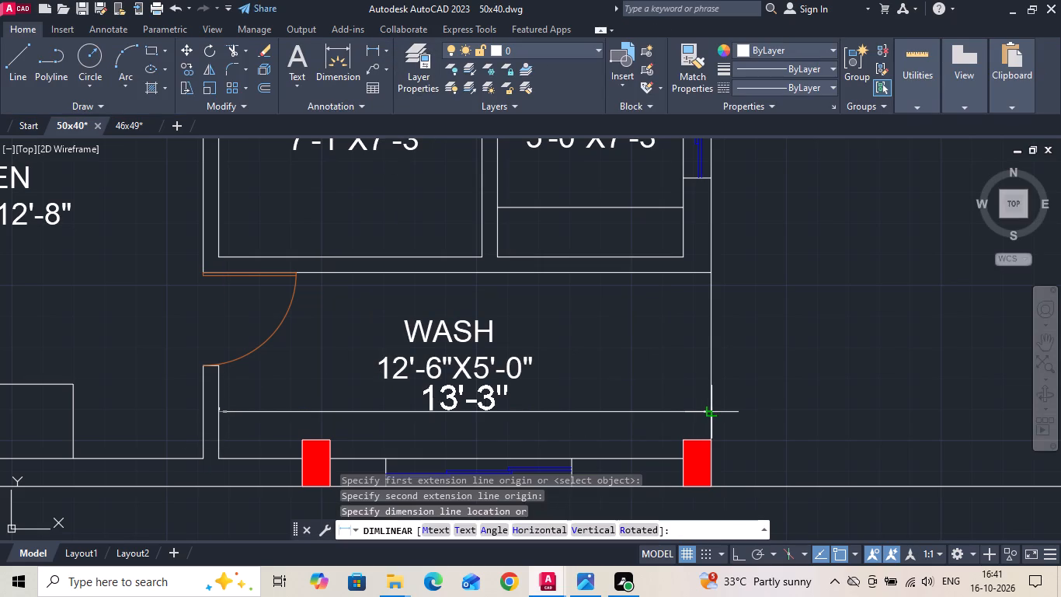
pyautogui.press('space')
pyautogui.press('space')
pyautogui.click(639, 456)
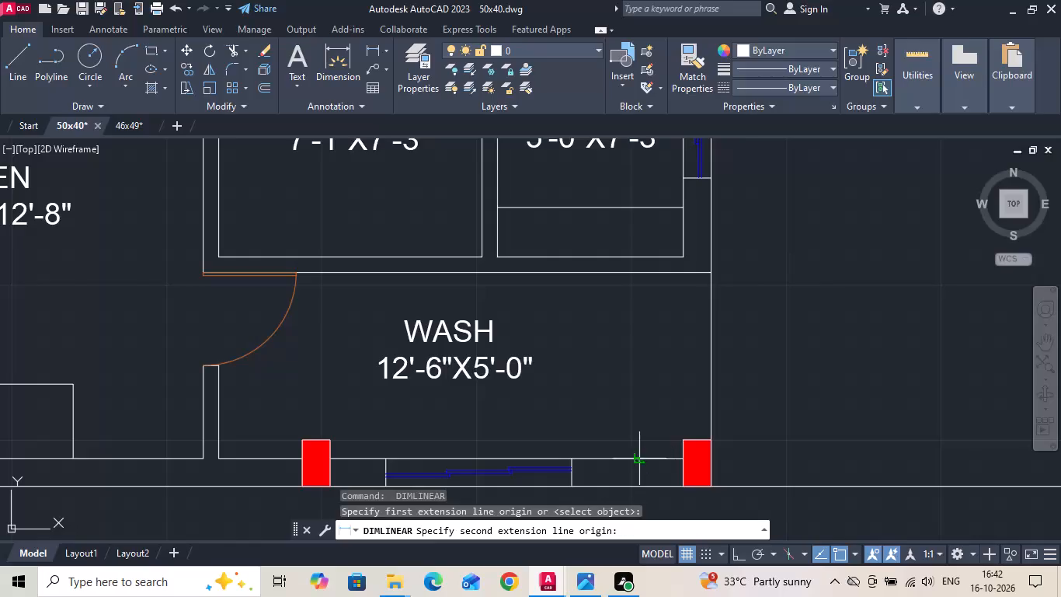
pyautogui.click(640, 276)
pyautogui.press('Escape')
# Compare the wash area with the reference image and trim its outer edge line between the puja room wall and the corner column.
pyautogui.scroll(-2, 477, 323)
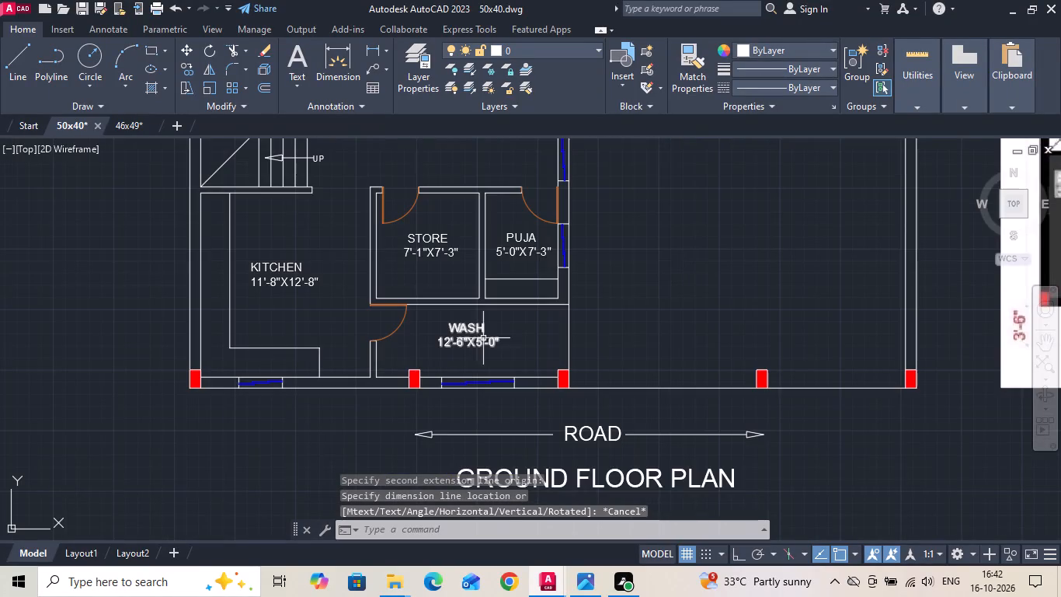
pyautogui.scroll(-2, 381, 357)
pyautogui.scroll(2, 742, 354)
pyautogui.scroll(2, 752, 282)
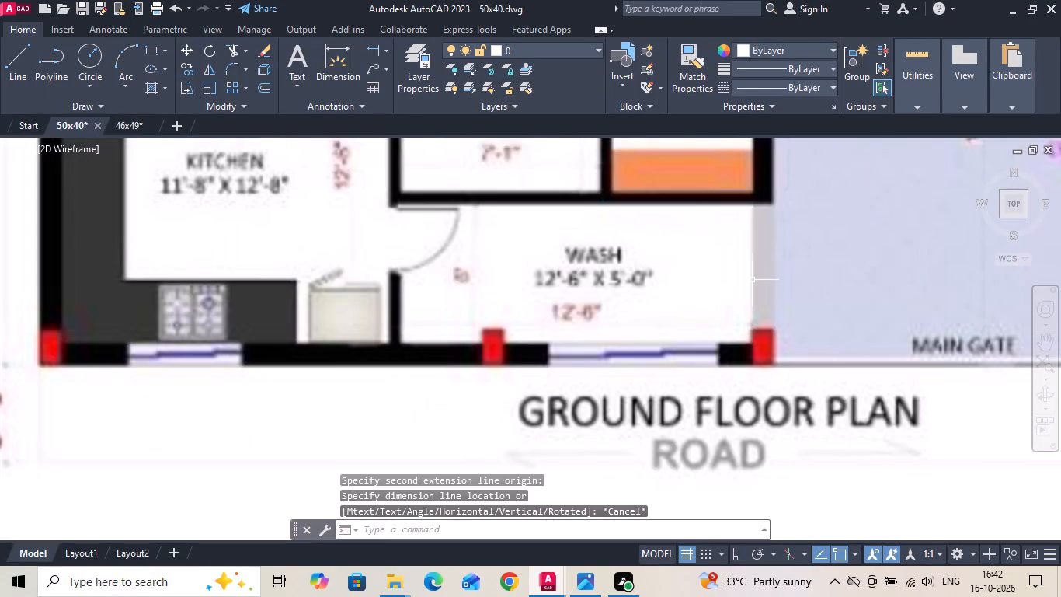
pyautogui.scroll(-4, 765, 310)
pyautogui.scroll(2, 475, 380)
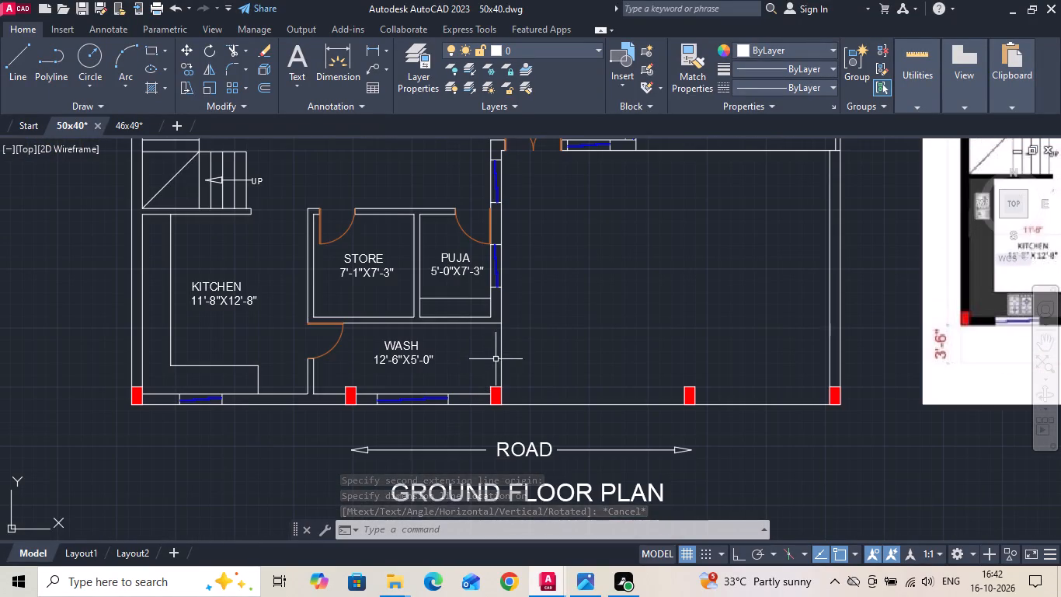
pyautogui.scroll(1, 499, 355)
pyautogui.write('TR')
pyautogui.press('space')
pyautogui.moveTo(510, 343); pyautogui.dragTo(453, 361)
pyautogui.moveTo(506, 351); pyautogui.dragTo(528, 344)
pyautogui.moveTo(493, 354); pyautogui.dragTo(512, 349)
pyautogui.press('Escape')
# Draw a separate vertical line closing the wash area's parking side, from the puja room's wall corner to the column.
pyautogui.write('L')
pyautogui.press('space')
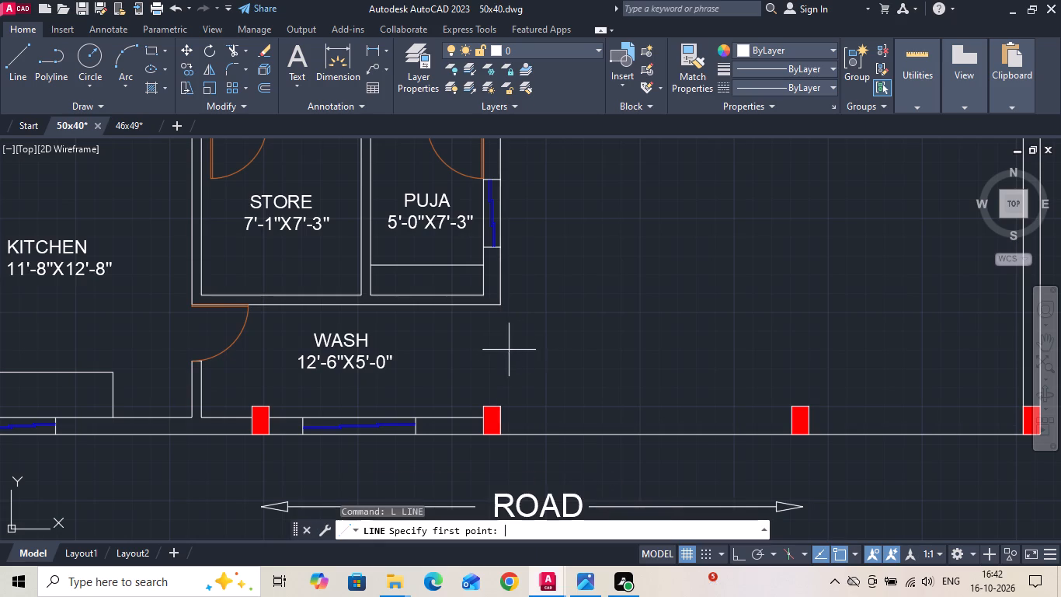
pyautogui.click(498, 309)
pyautogui.click(503, 409)
pyautogui.press('Escape')
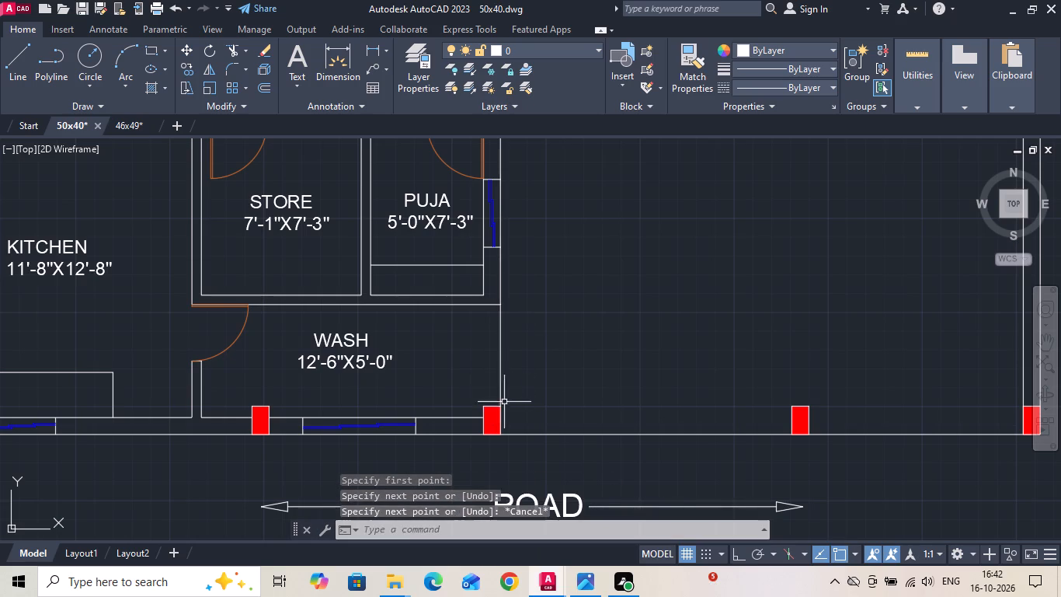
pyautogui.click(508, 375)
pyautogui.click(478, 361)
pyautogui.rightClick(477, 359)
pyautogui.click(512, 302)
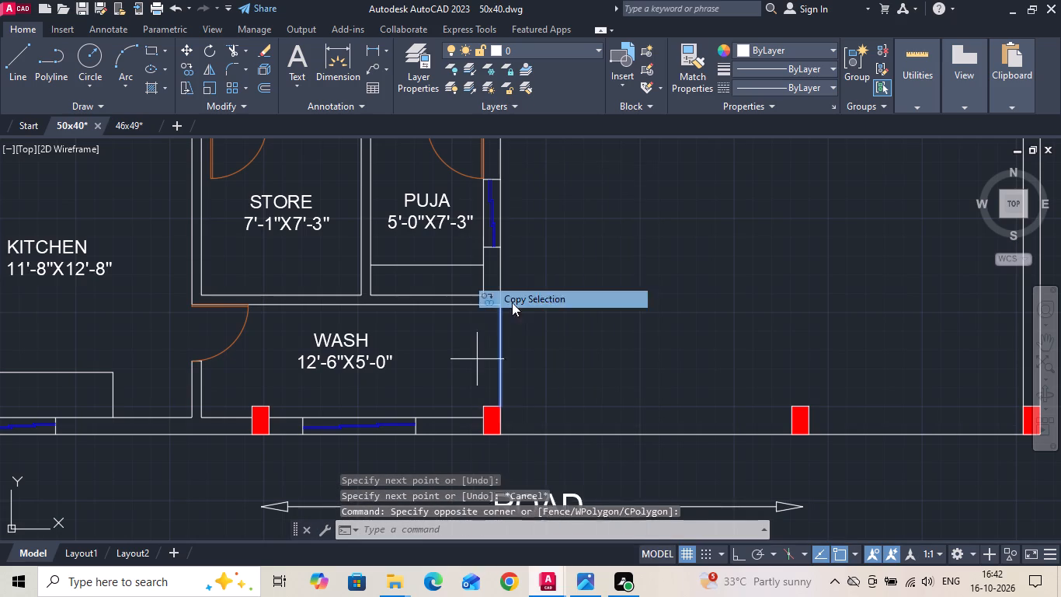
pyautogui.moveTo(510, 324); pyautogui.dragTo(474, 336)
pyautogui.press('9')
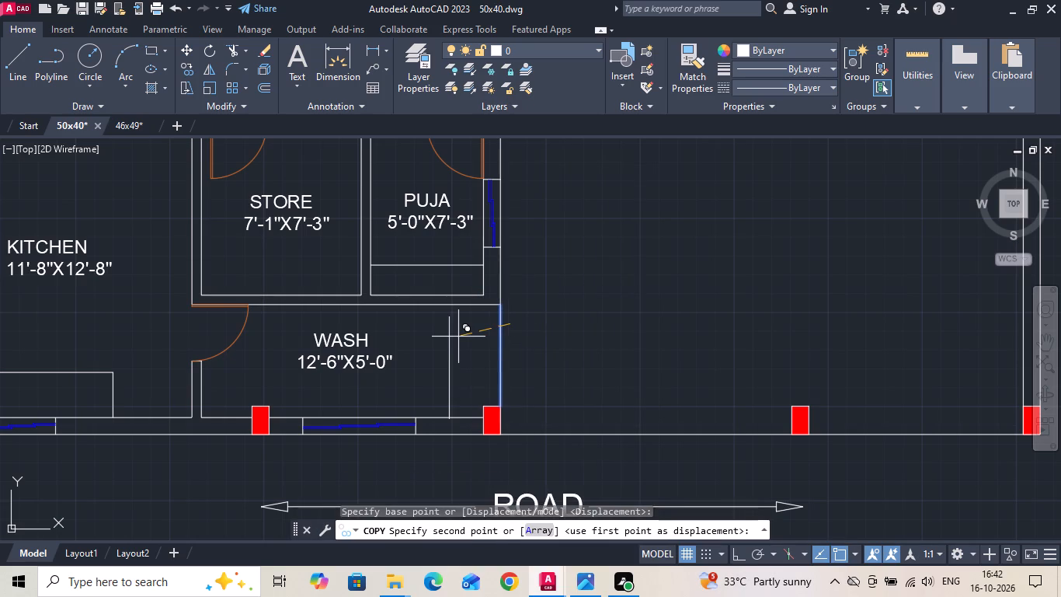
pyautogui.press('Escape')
# Copy the vertical line closing the wash area's parking side 9 inches inward, towards the WASH label.
pyautogui.moveTo(524, 354); pyautogui.dragTo(510, 360)
pyautogui.click(486, 358)
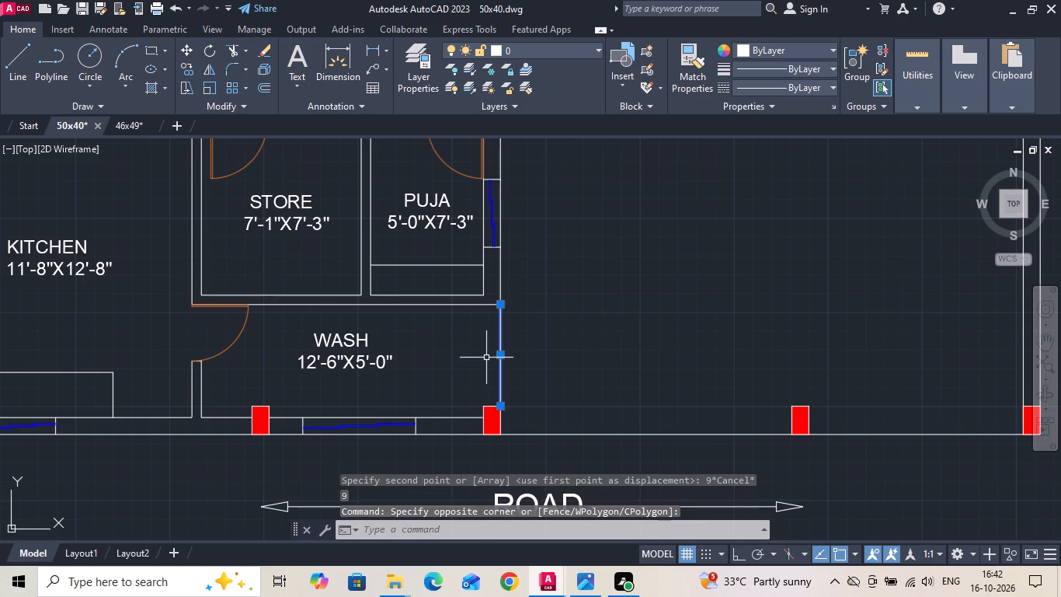
pyautogui.rightClick(486, 358)
pyautogui.click(532, 307)
pyautogui.press('F8')
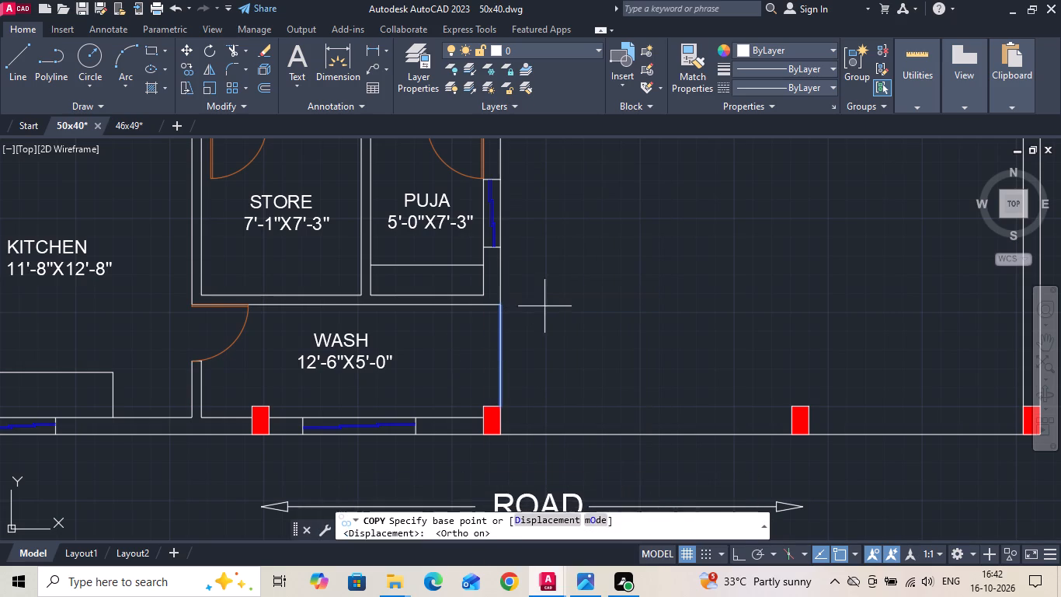
pyautogui.moveTo(624, 323); pyautogui.dragTo(579, 327)
pyautogui.press('7')
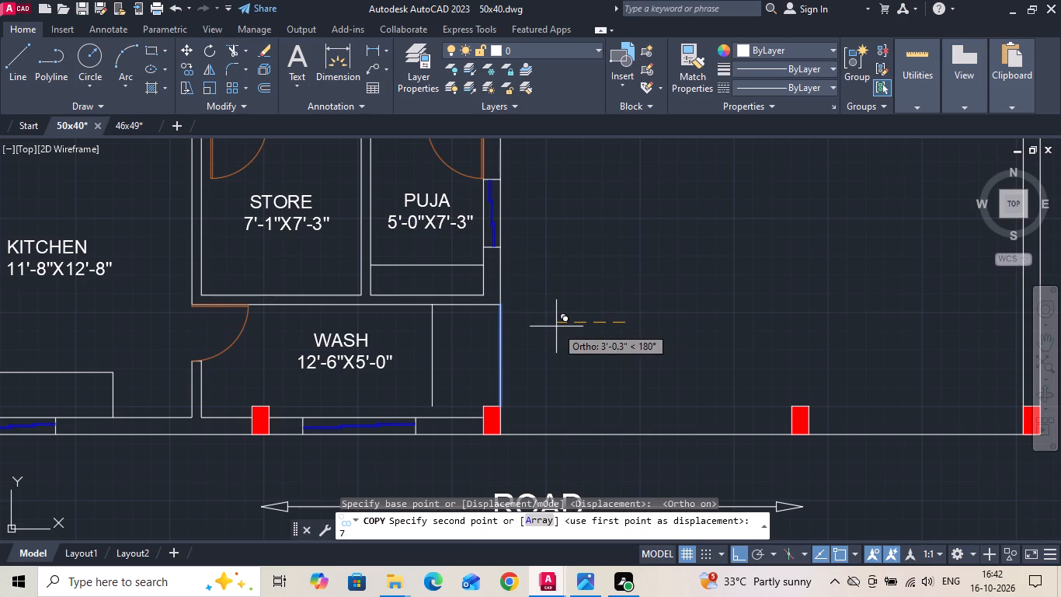
pyautogui.press('BackSpace')
pyautogui.write('9')
pyautogui.press('space')
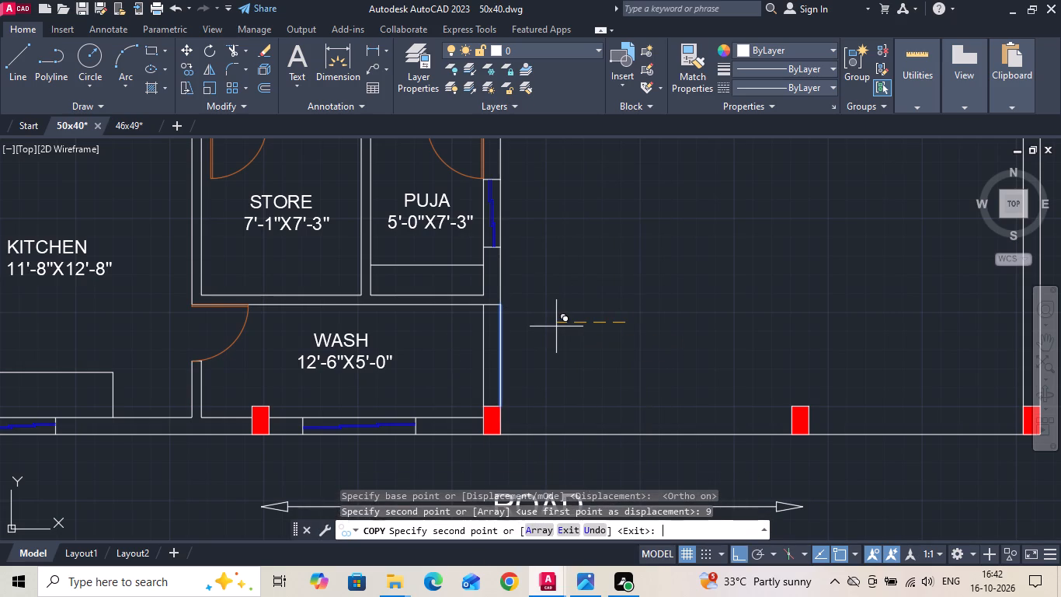
pyautogui.press('Escape')
# Stretch the outer closing line's lower end down to the corner column's bottom outer corner.
pyautogui.scroll(1, 492, 421)
pyautogui.click(502, 379)
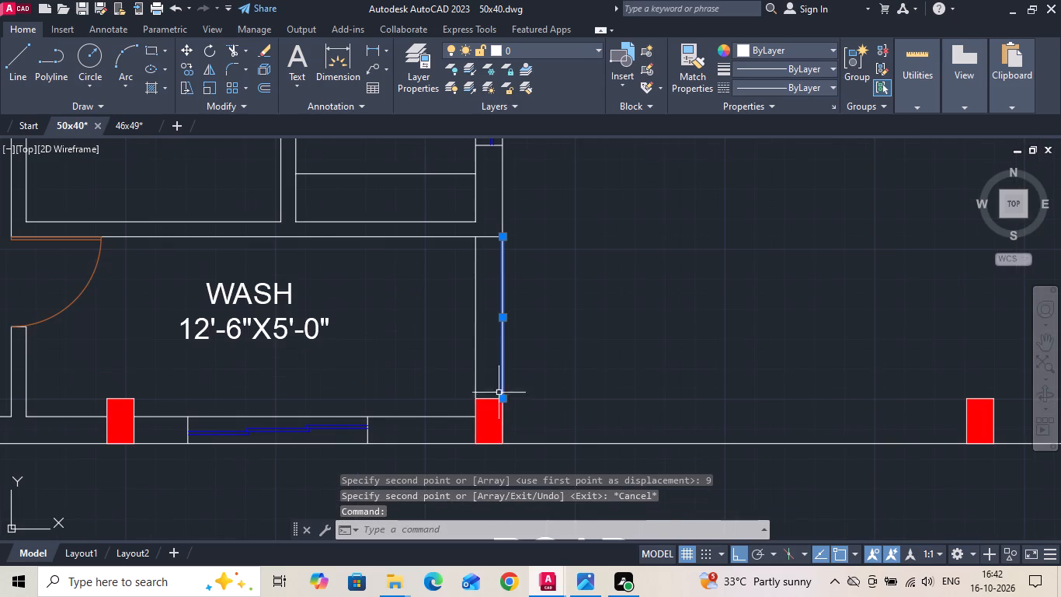
pyautogui.click(503, 399)
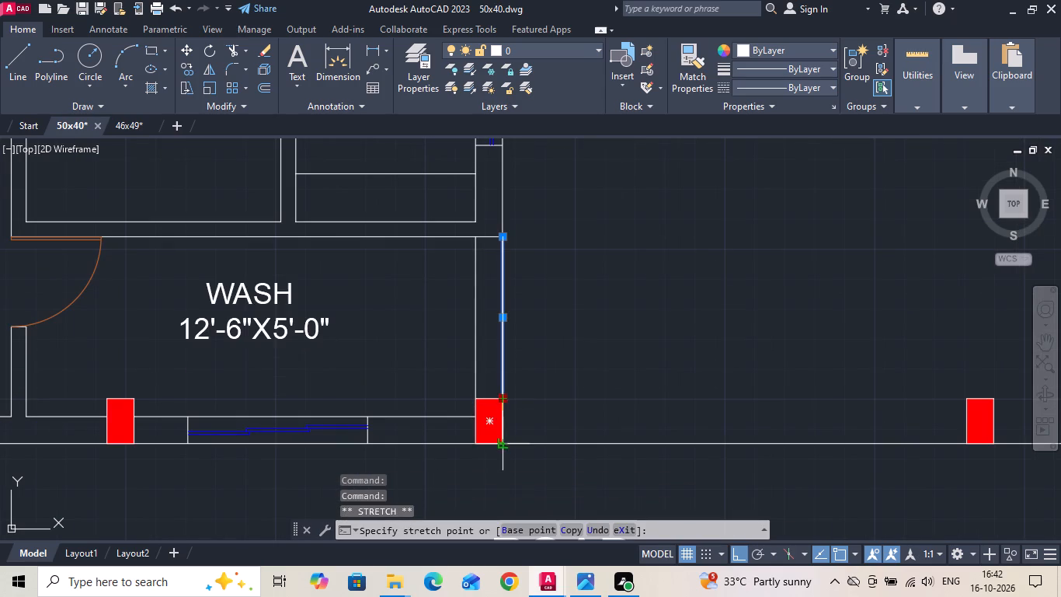
pyautogui.click(501, 440)
pyautogui.press('Escape')
# Measure the wash area's inner width up to the copied line using a temporary linear dimension.
pyautogui.scroll(-1, 605, 410)
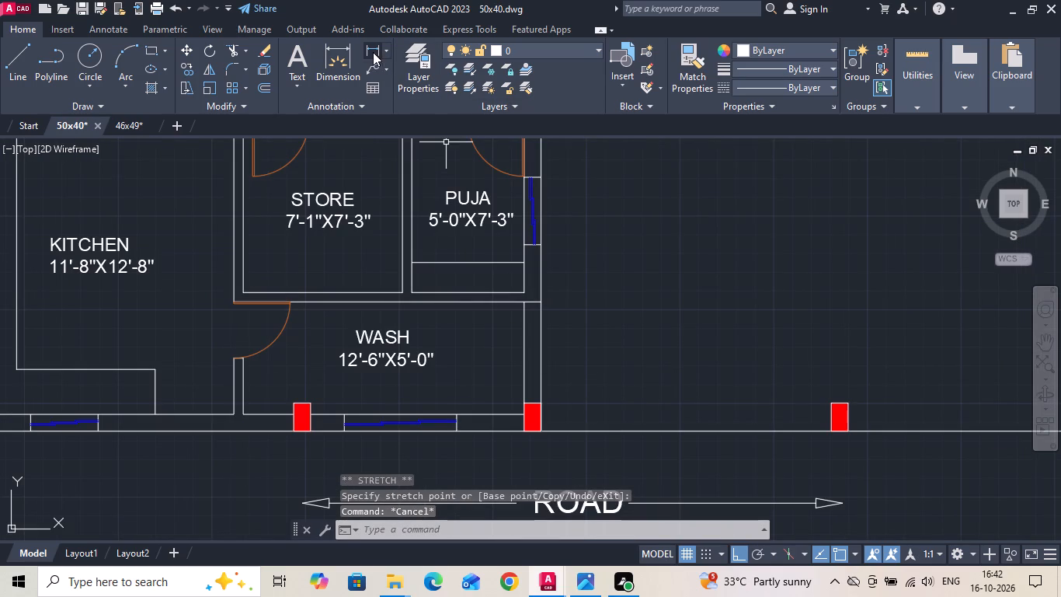
pyautogui.click(373, 52)
pyautogui.click(245, 393)
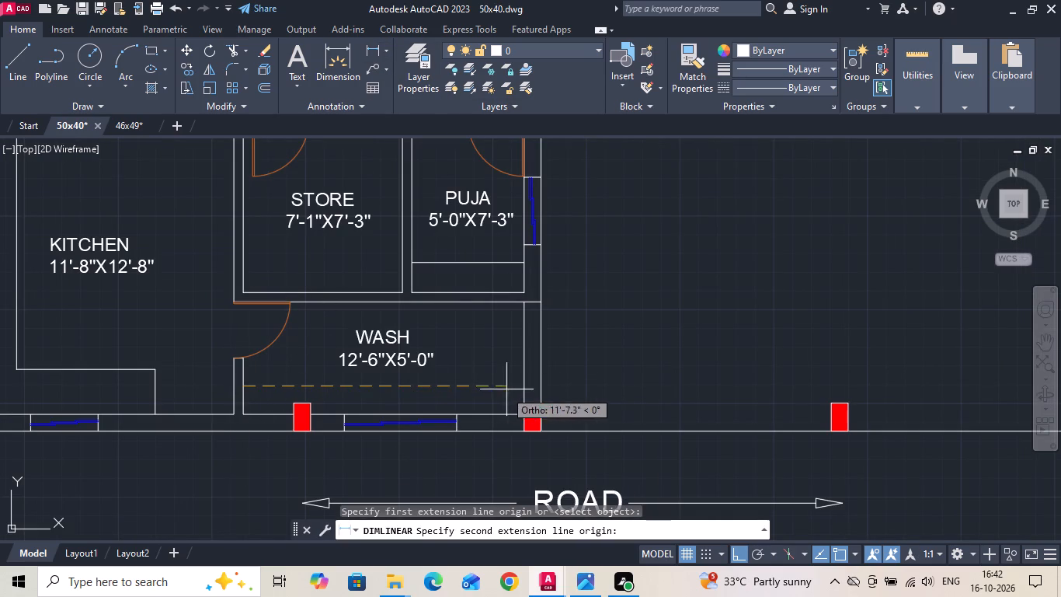
pyautogui.click(522, 389)
pyautogui.press('Escape')
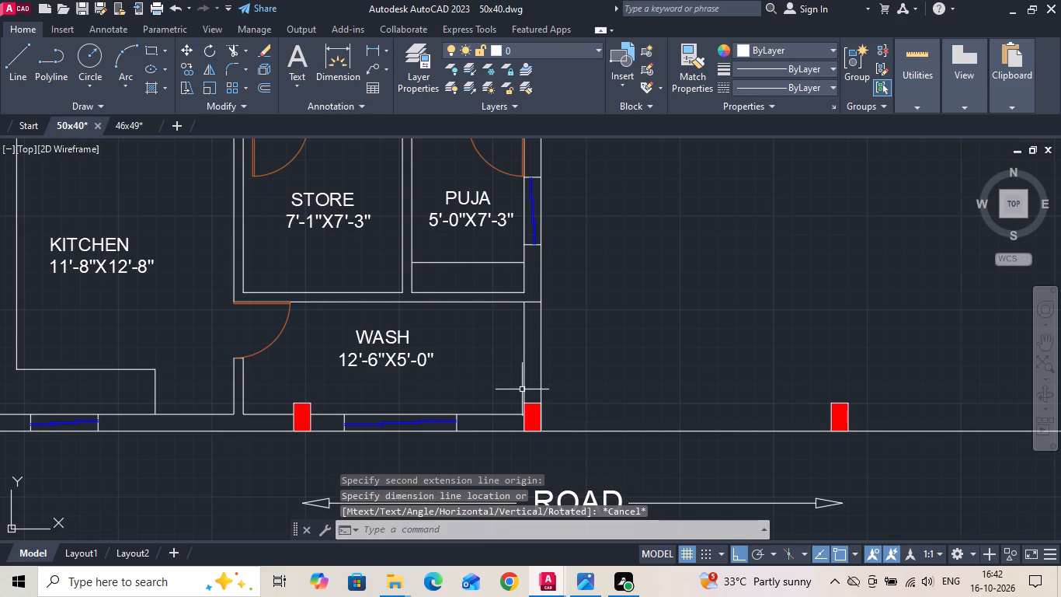
# Set the colour of the two vertical lines closing the wash area's parking side to grey 99,100,102.
pyautogui.click(522, 389)
pyautogui.click(550, 364)
pyautogui.click(536, 360)
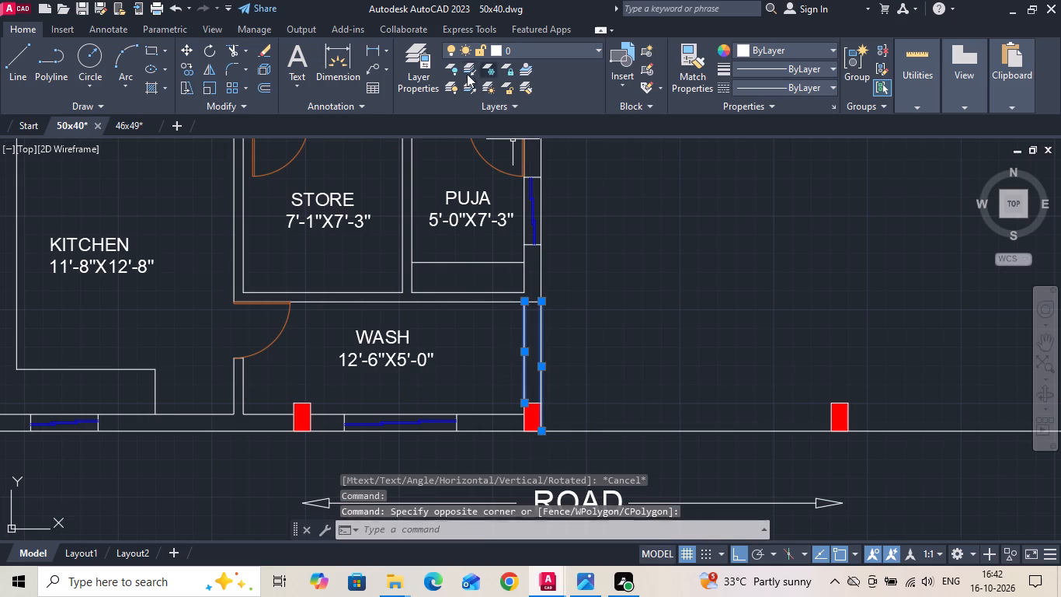
pyautogui.click(743, 50)
pyautogui.click(746, 117)
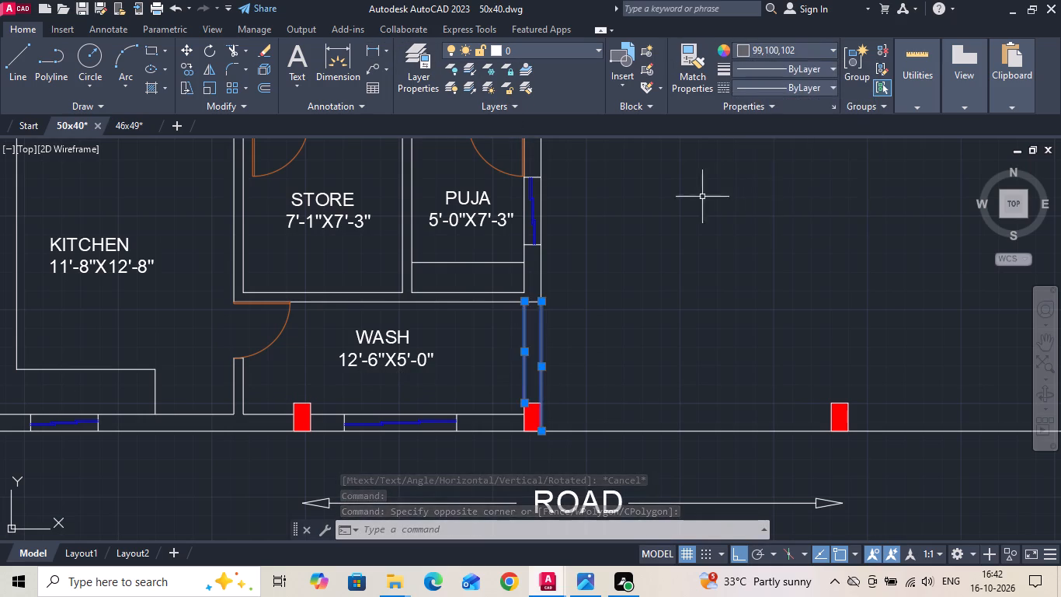
pyautogui.press('Escape')
pyautogui.press('Escape')
pyautogui.scroll(-2, 485, 425)
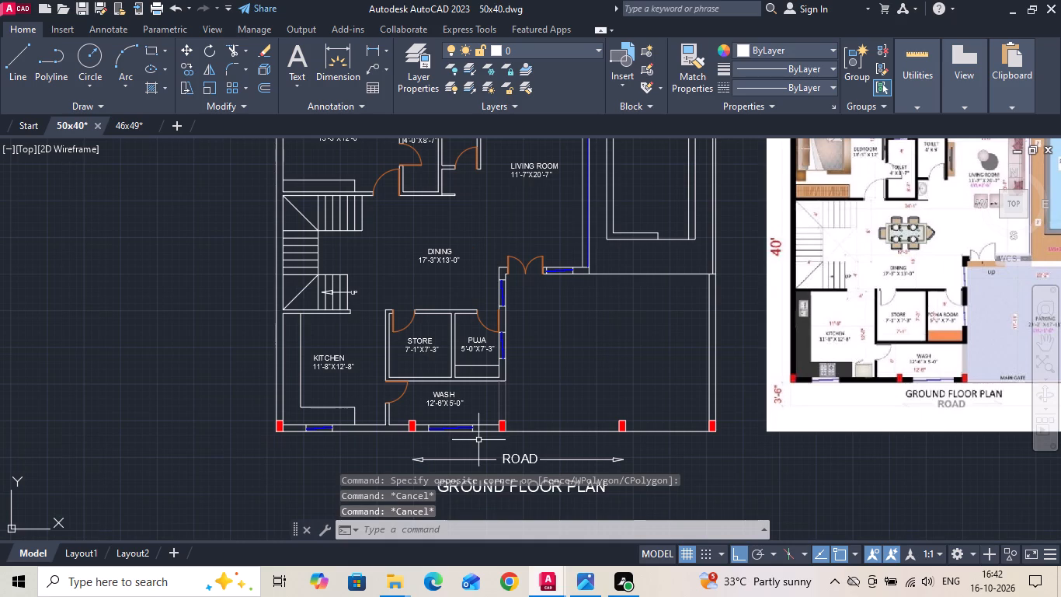
# Save the 50x40 drawing.
pyautogui.hotkey('ctrl', 's')
pyautogui.hotkey('ctrl', 's')
pyautogui.hotkey('ctrl', 's')
pyautogui.hotkey('ctrl', 's')
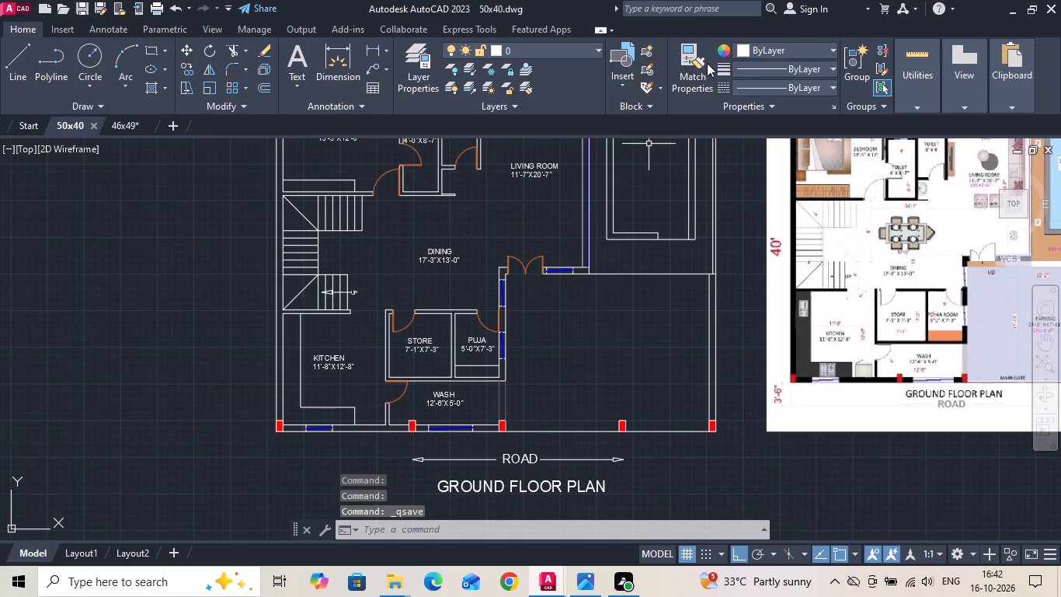
# Match the grey closing line's properties onto the living room's inner vertical line on the pool side, and save the drawing.
pyautogui.click(693, 75)
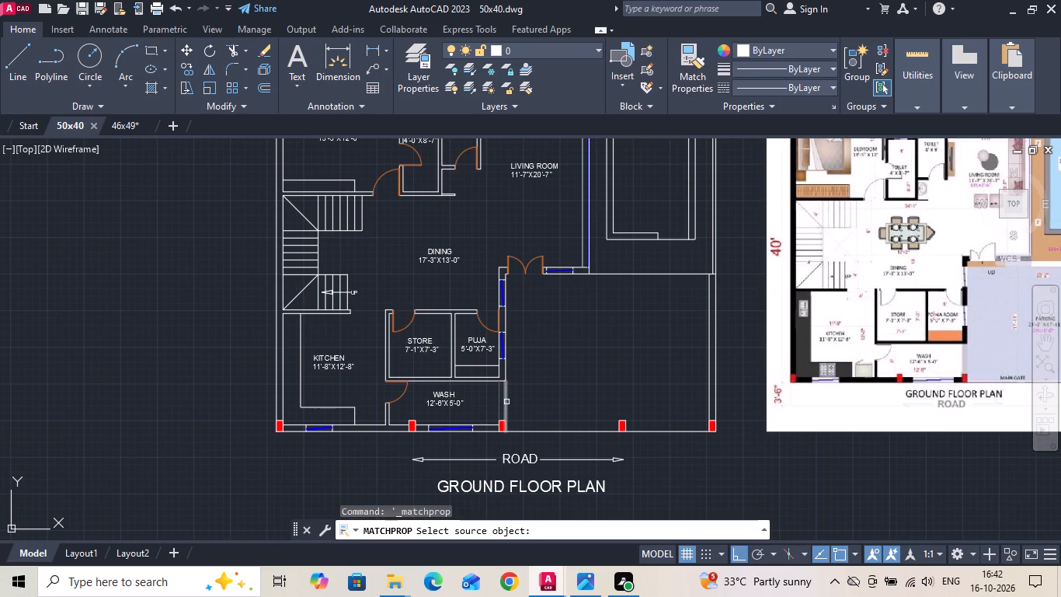
pyautogui.click(506, 402)
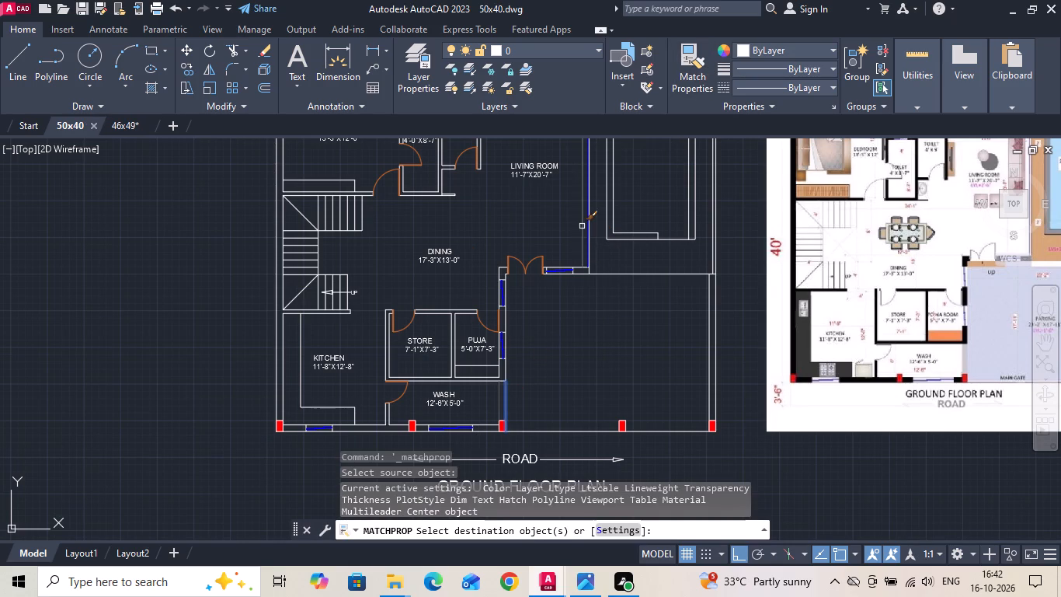
pyautogui.click(582, 226)
pyautogui.press('space')
pyautogui.press('Escape')
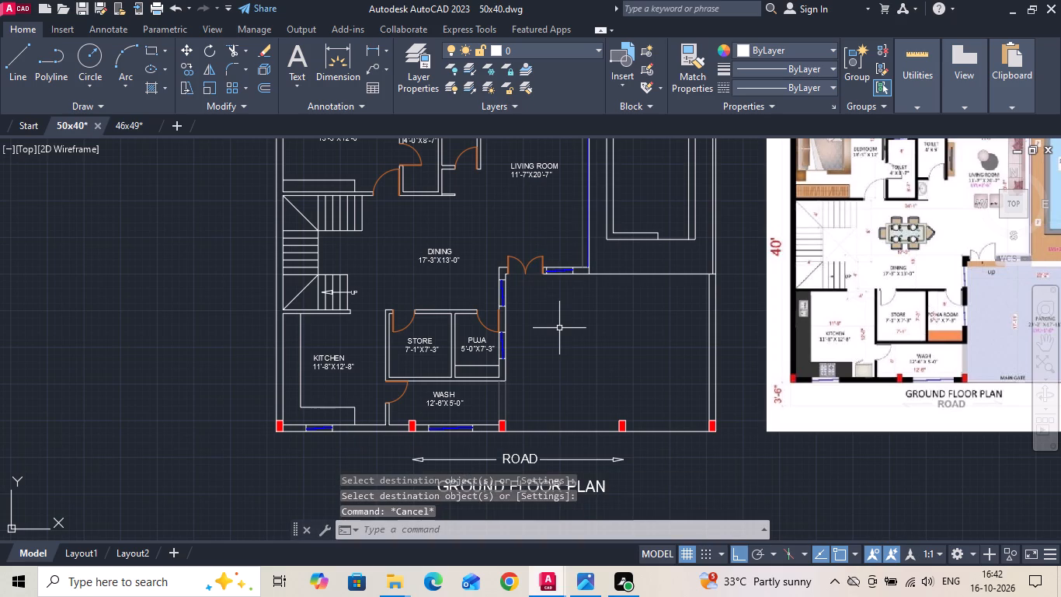
pyautogui.hotkey('ctrl', 's')
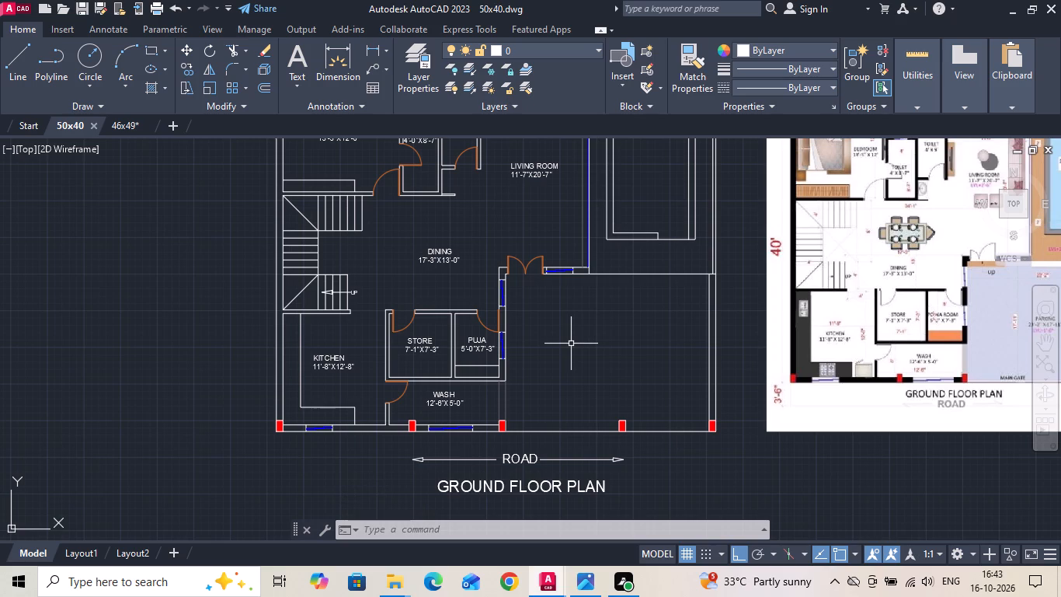
# Examine the ground floor plan against the reference image, and look over the finished furnished plans in the same drawing.
pyautogui.scroll(-1, 506, 365)
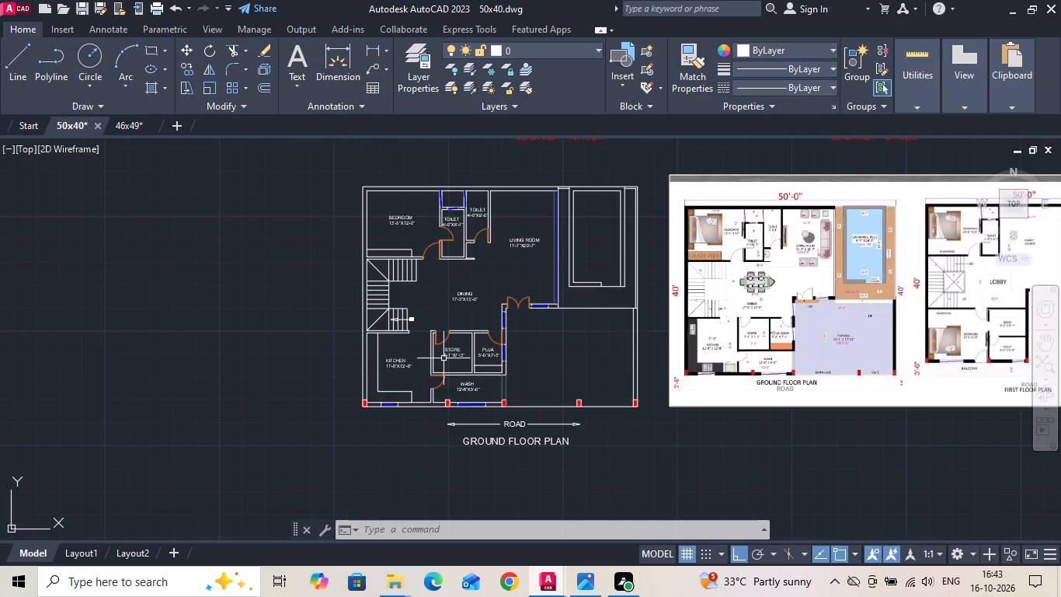
pyautogui.scroll(2, 391, 360)
pyautogui.scroll(-2, 360, 363)
pyautogui.scroll(2, 628, 356)
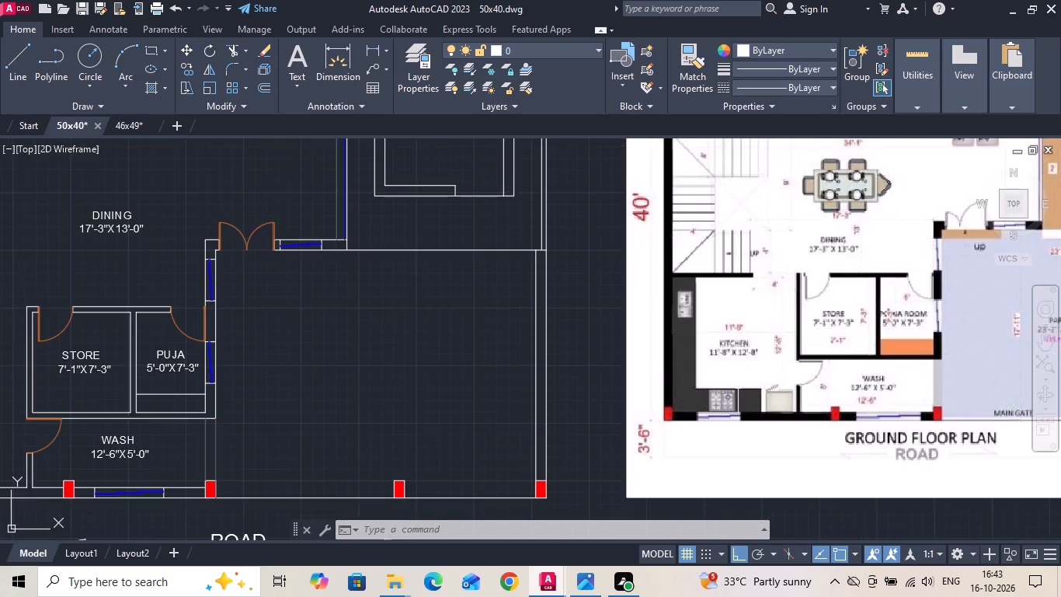
pyautogui.scroll(1, 772, 410)
pyautogui.scroll(-2, 704, 409)
pyautogui.scroll(-3, 590, 416)
pyautogui.scroll(1, 575, 222)
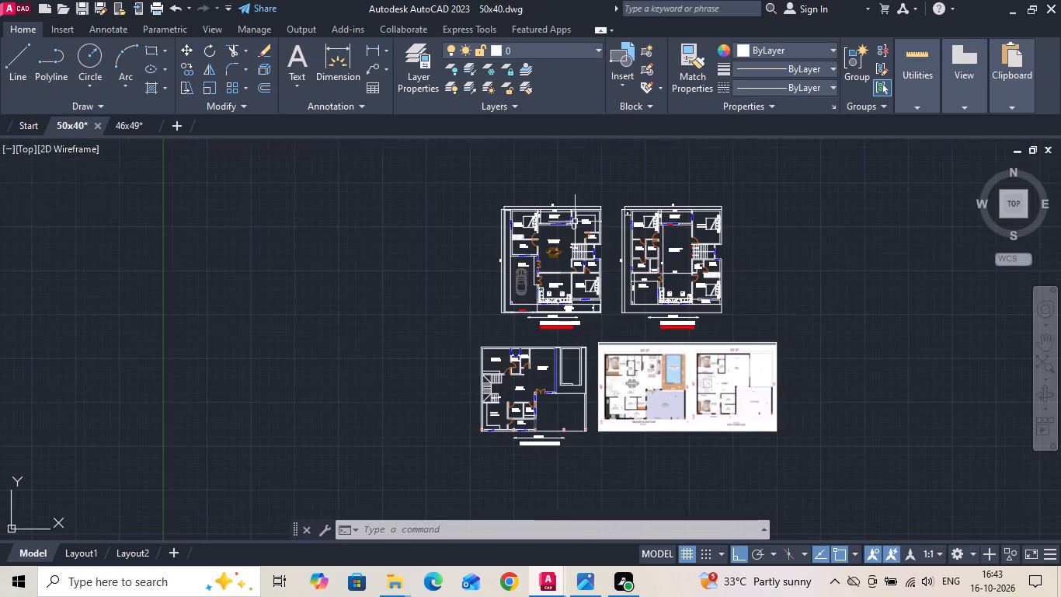
pyautogui.scroll(2, 575, 222)
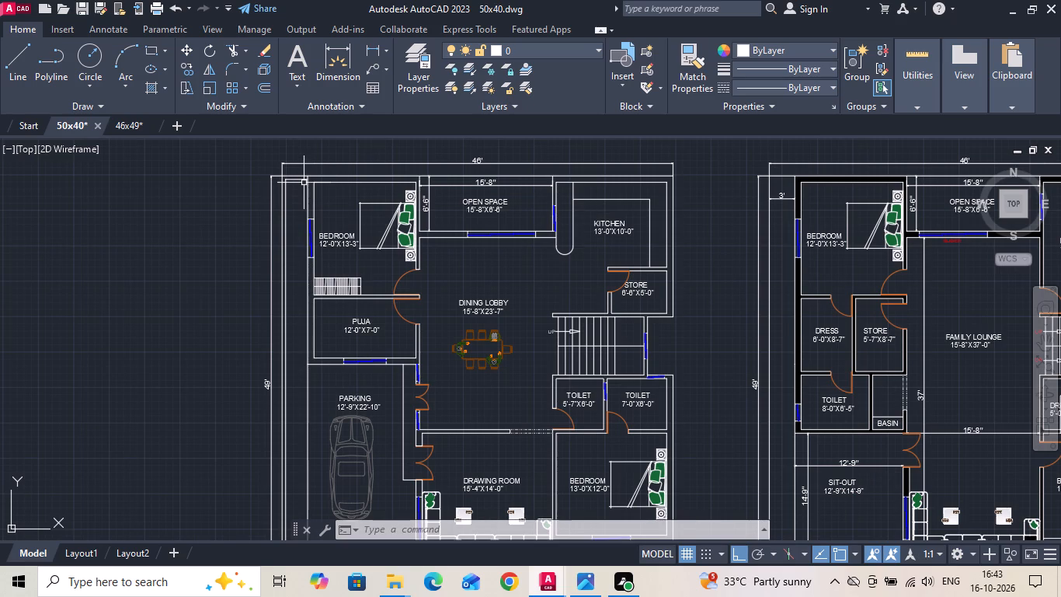
# Open the recent drawing NORTH.dwg and examine its north facing plans and furniture.
pyautogui.click(16, 6)
pyautogui.click(140, 153)
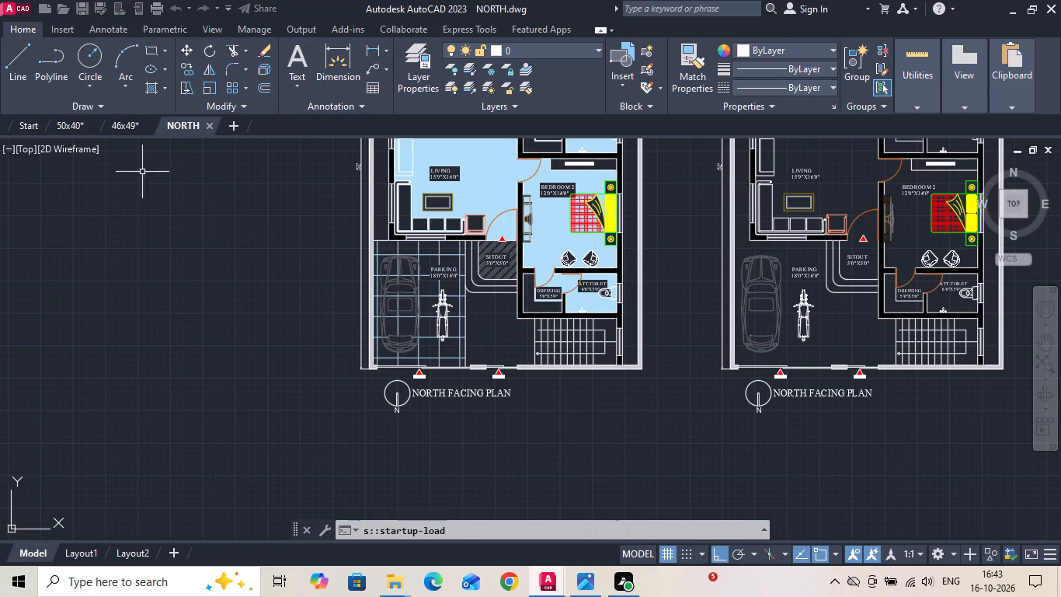
pyautogui.moveTo(435, 279); pyautogui.dragTo(451, 490, button='middle')
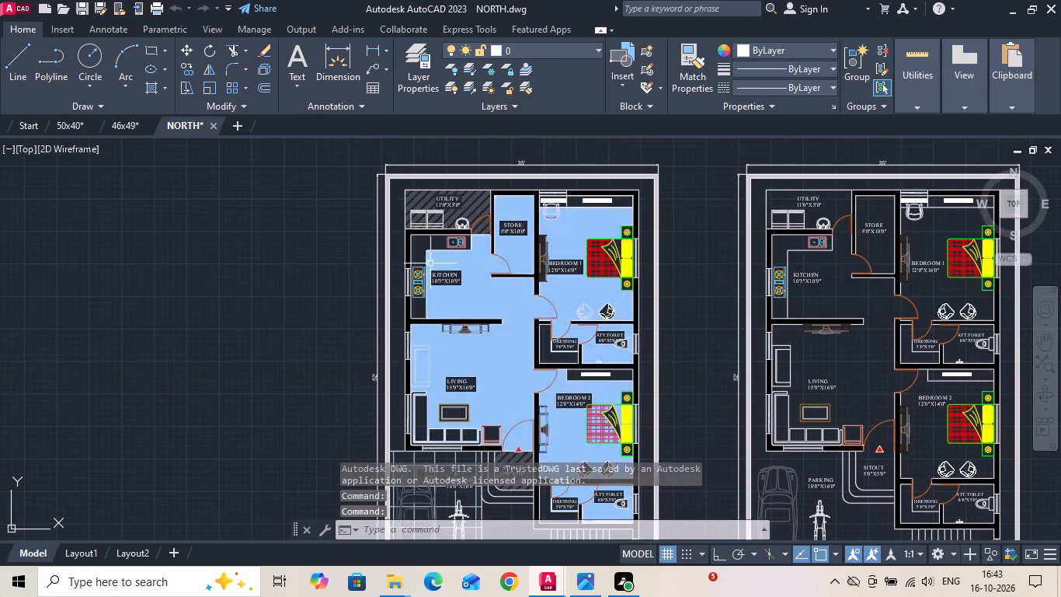
pyautogui.scroll(2, 428, 257)
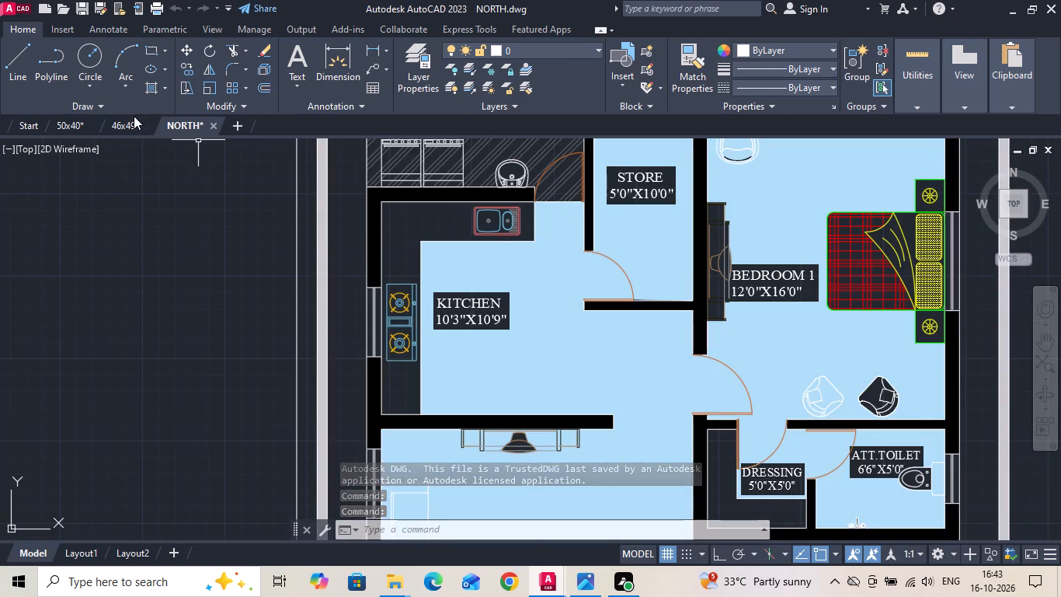
pyautogui.scroll(-2, 329, 287)
pyautogui.scroll(-2, 426, 301)
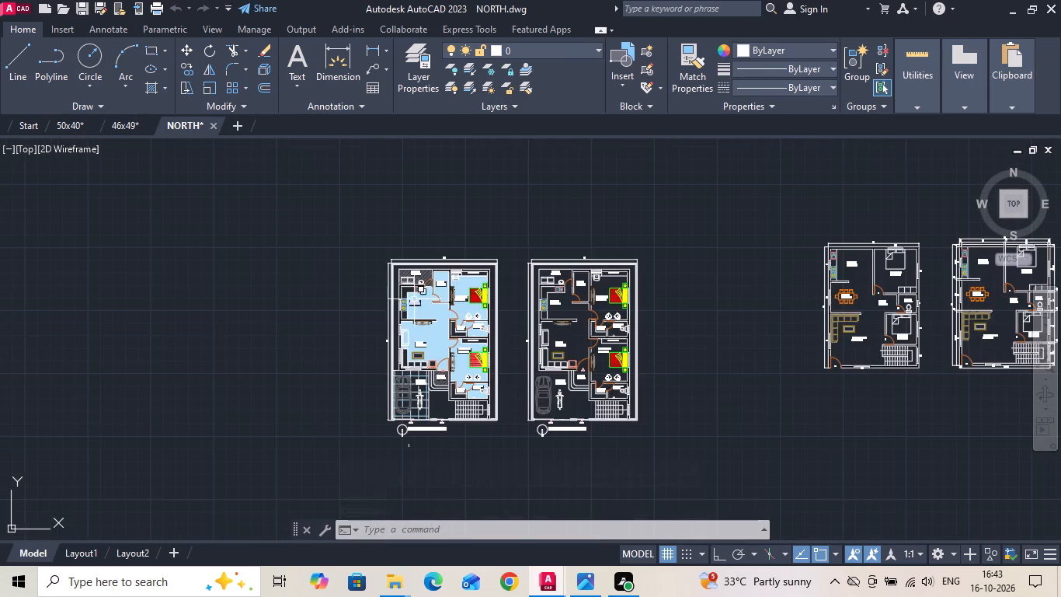
pyautogui.scroll(-1, 414, 299)
pyautogui.scroll(2, 649, 281)
pyautogui.scroll(2, 913, 298)
pyautogui.scroll(-2, 785, 294)
pyautogui.scroll(-2, 553, 303)
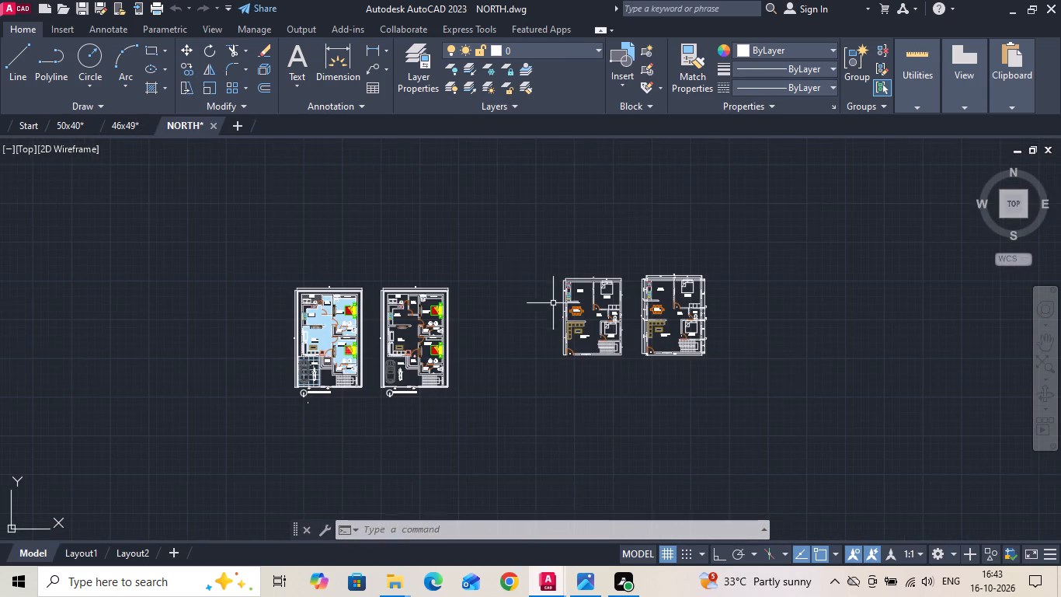
# Open the recent drawing 30x50.dwg and examine the furniture and fixtures in its plan.
pyautogui.click(12, 9)
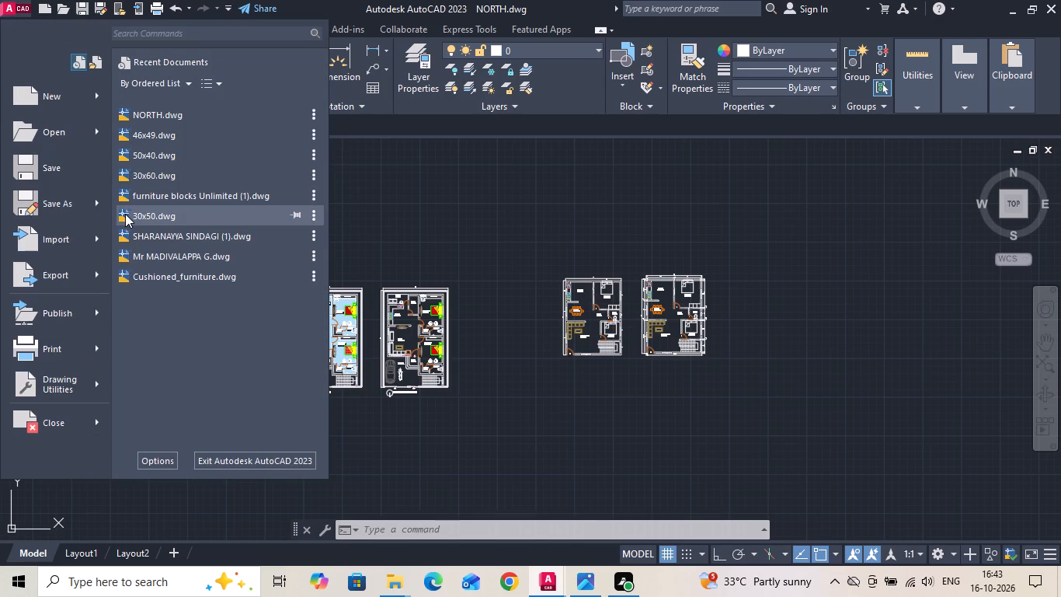
pyautogui.click(125, 214)
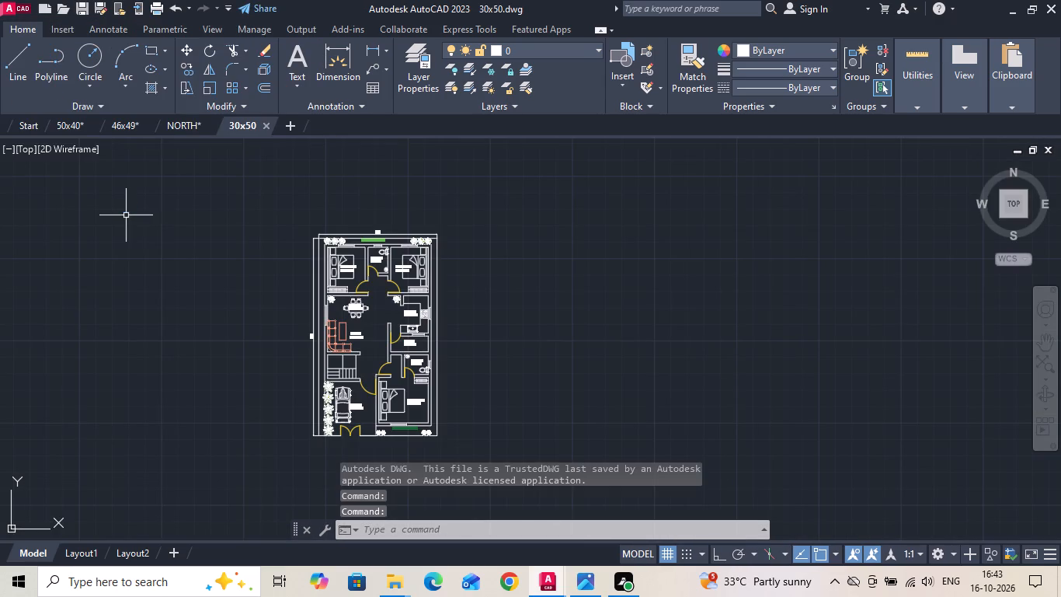
pyautogui.scroll(2, 221, 250)
pyautogui.moveTo(613, 358); pyautogui.dragTo(543, 232, button='middle')
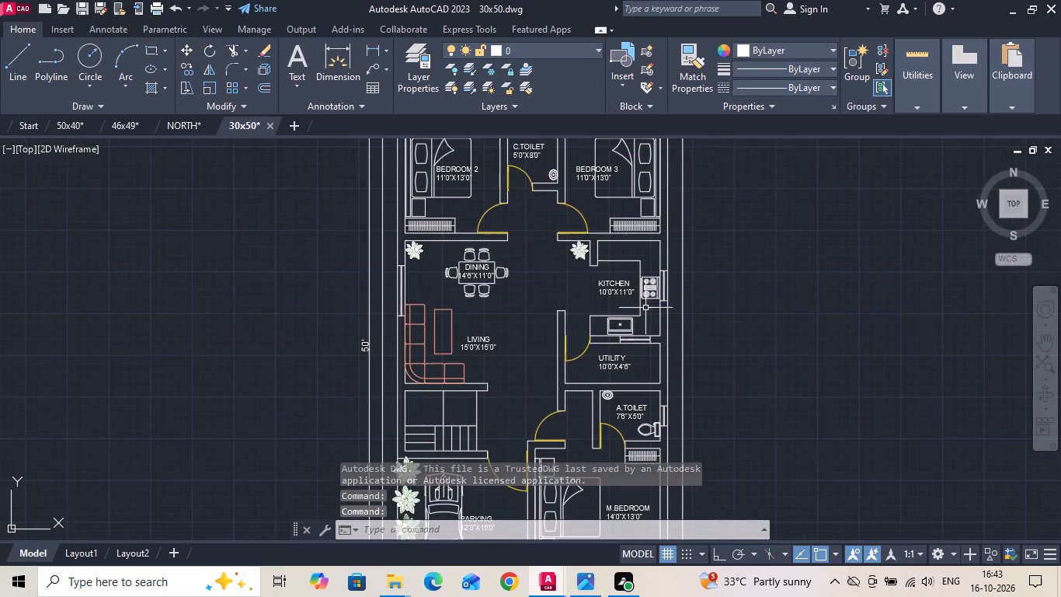
pyautogui.scroll(1, 649, 308)
# Browse the dated folders in the desktop's INTERNSHIP folder and open the drawing 1BHK PLANS from 12102026.
pyautogui.click(12, 8)
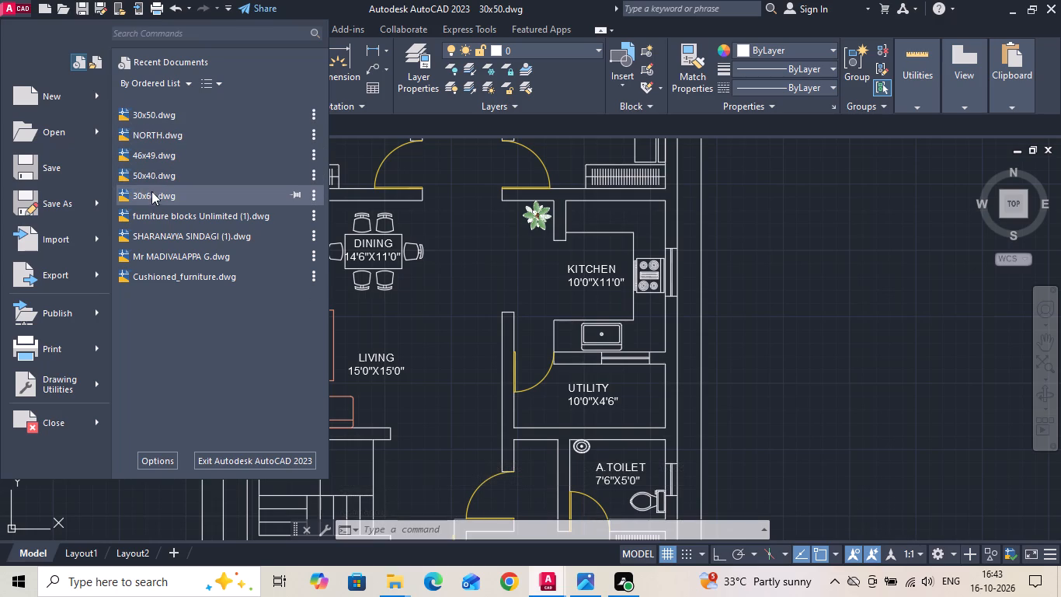
pyautogui.click(32, 132)
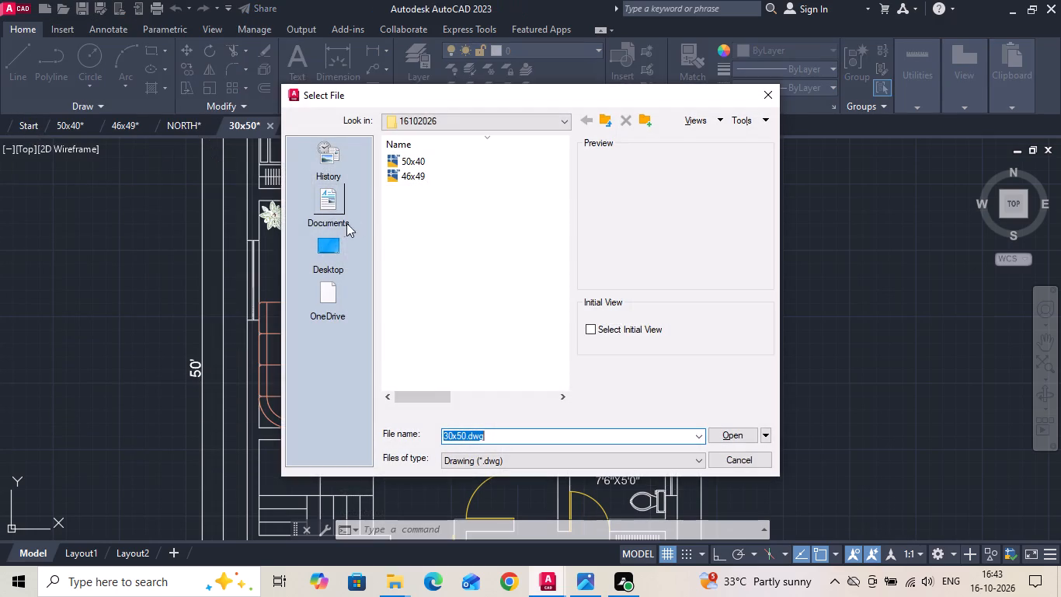
pyautogui.click(339, 248)
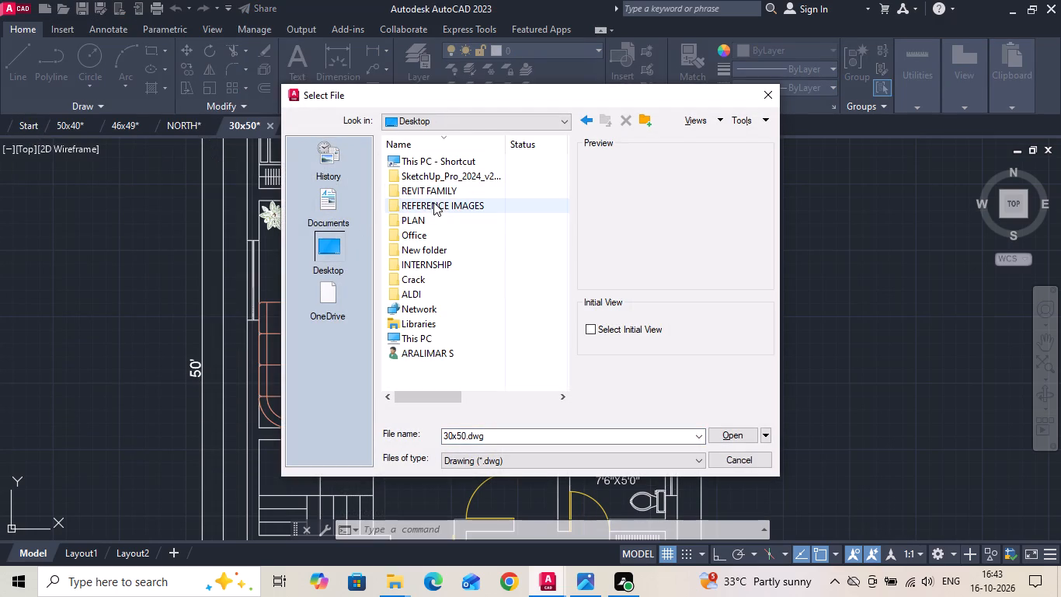
pyautogui.doubleClick(425, 262)
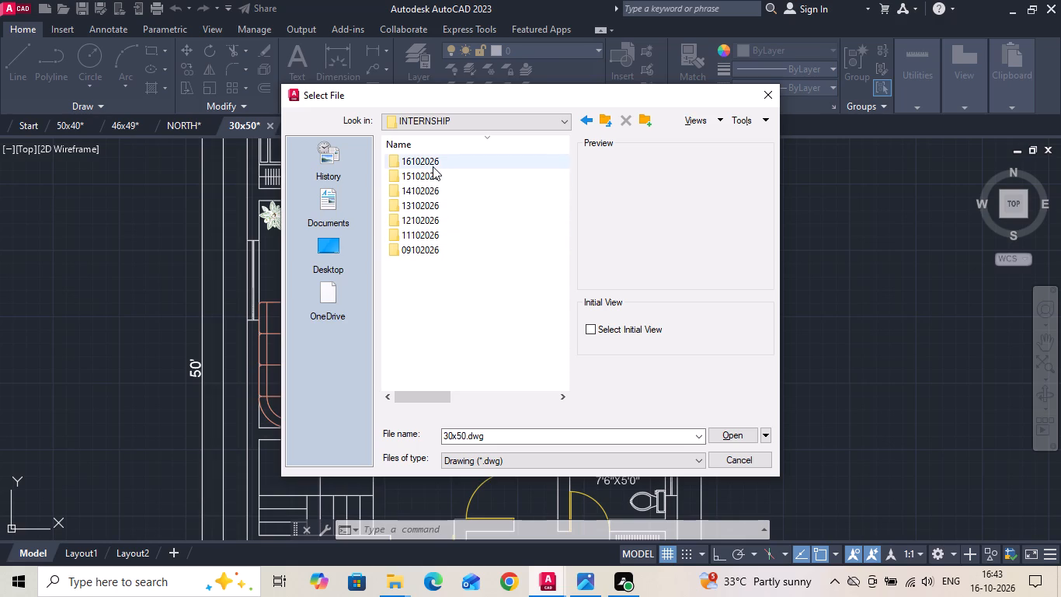
pyautogui.click(429, 199)
pyautogui.doubleClick(429, 199)
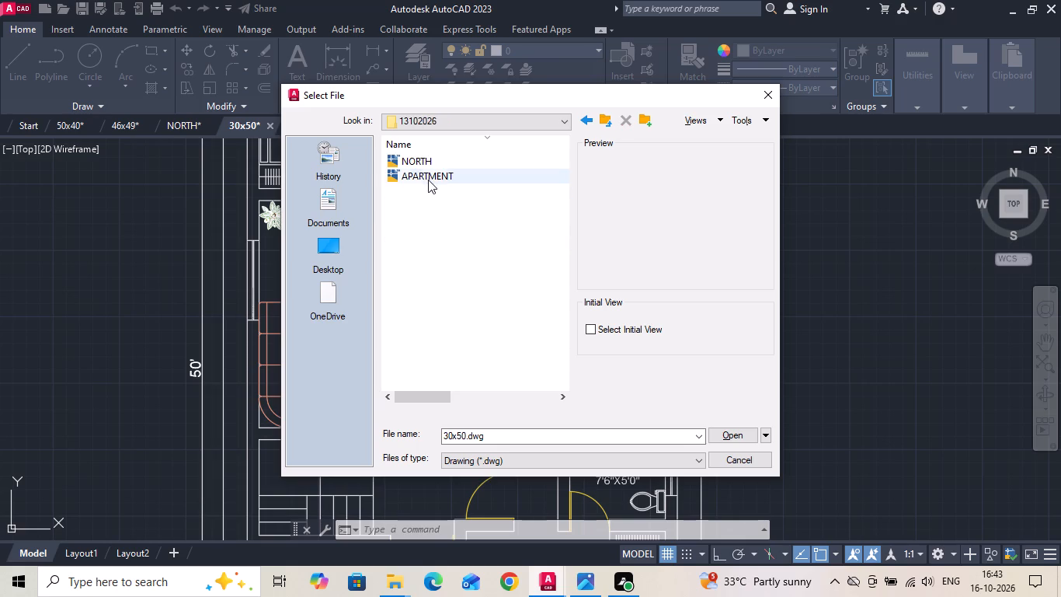
pyautogui.click(428, 179)
pyautogui.click(430, 165)
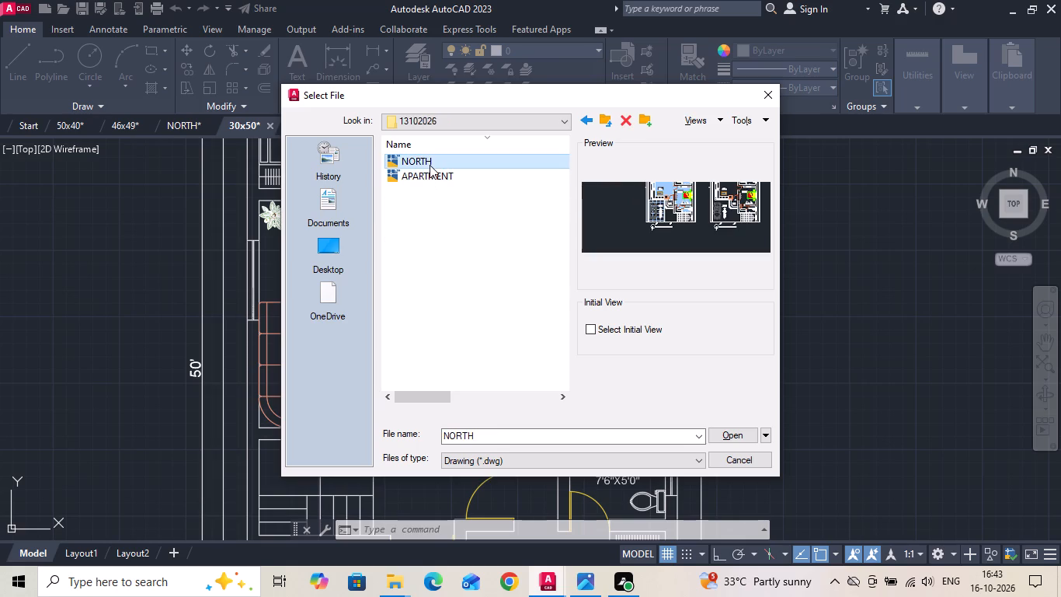
pyautogui.click(591, 119)
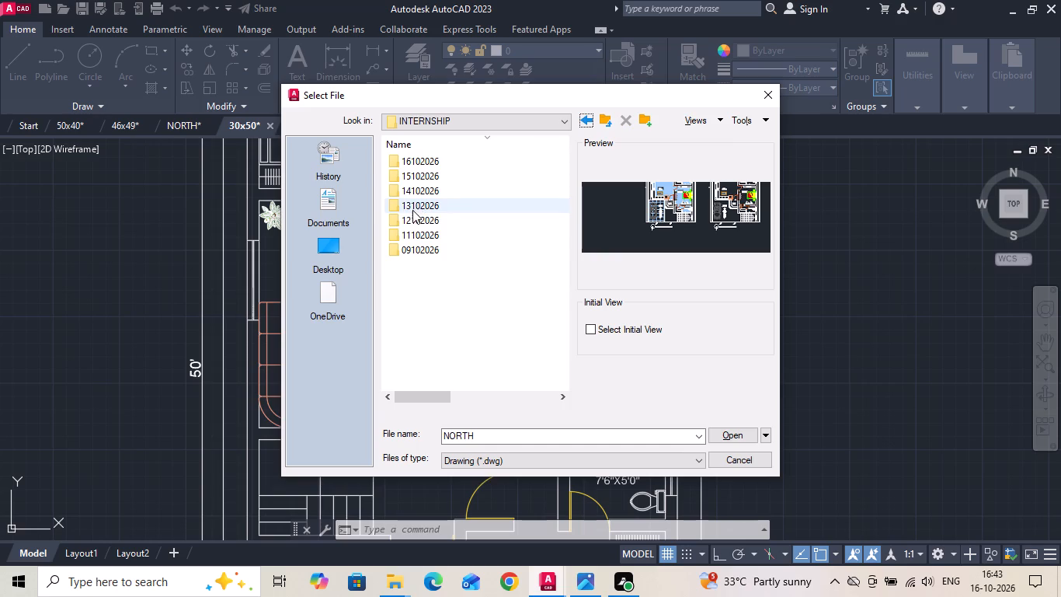
pyautogui.doubleClick(411, 221)
pyautogui.click(429, 166)
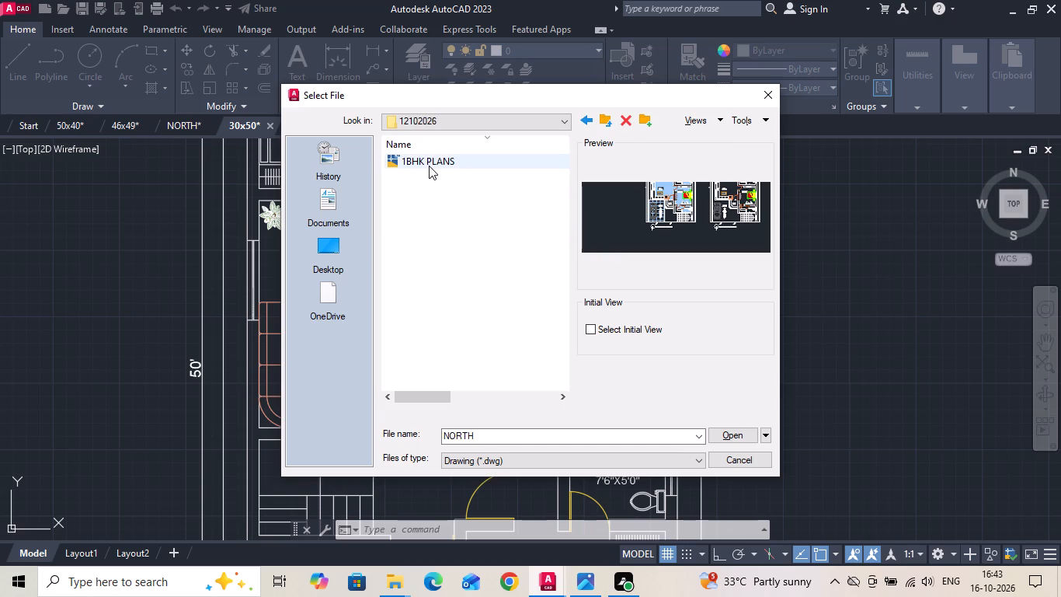
pyautogui.click(708, 436)
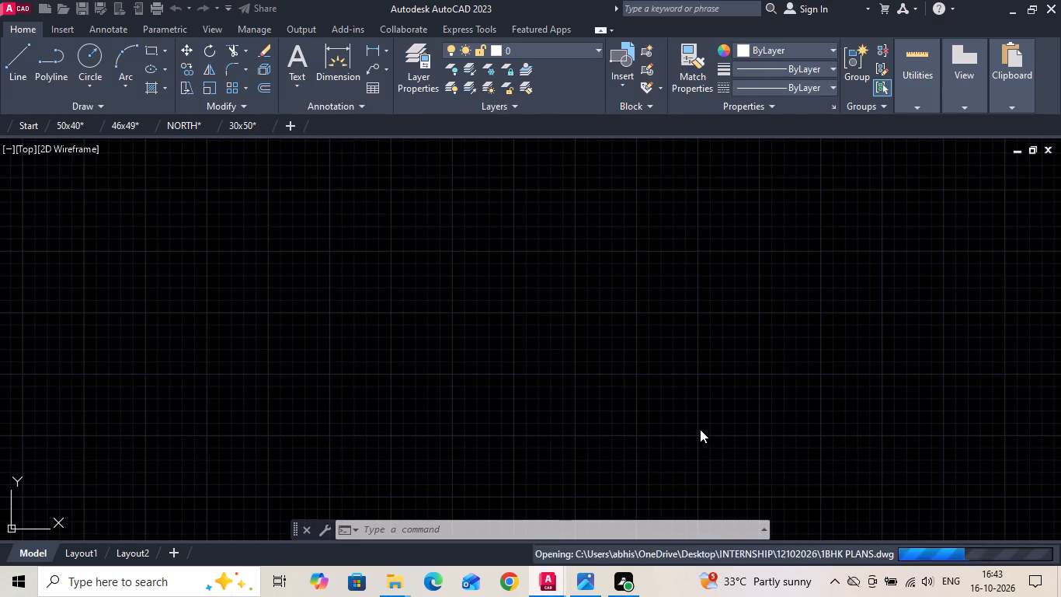
# Copy the five-burner gas hob from the 13'3"X8'5" kitchen in the 1BHK 2 plan.
pyautogui.scroll(-1, 620, 374)
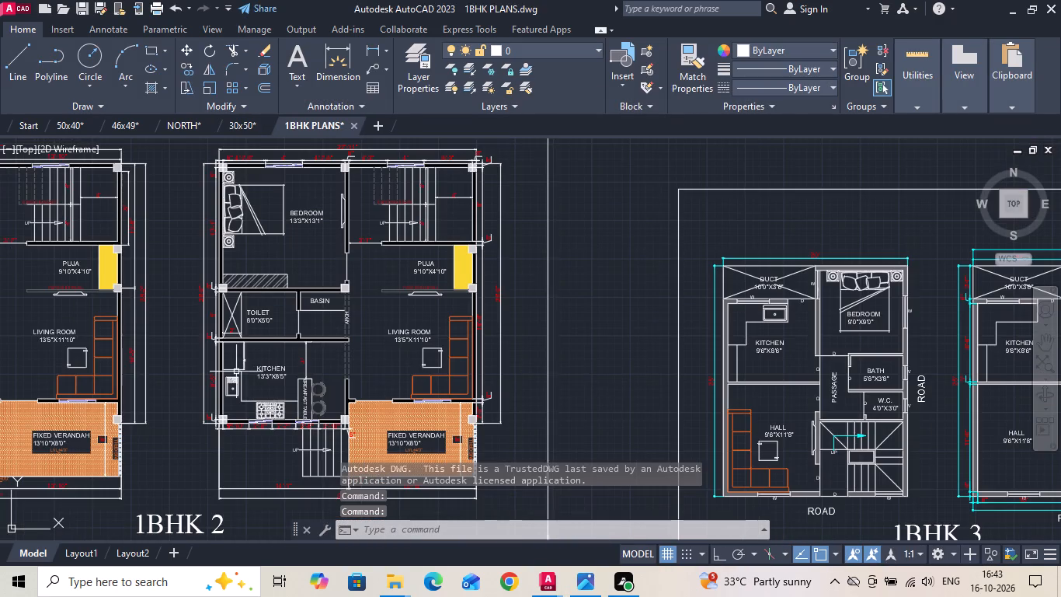
pyautogui.scroll(2, 233, 372)
pyautogui.click(315, 470)
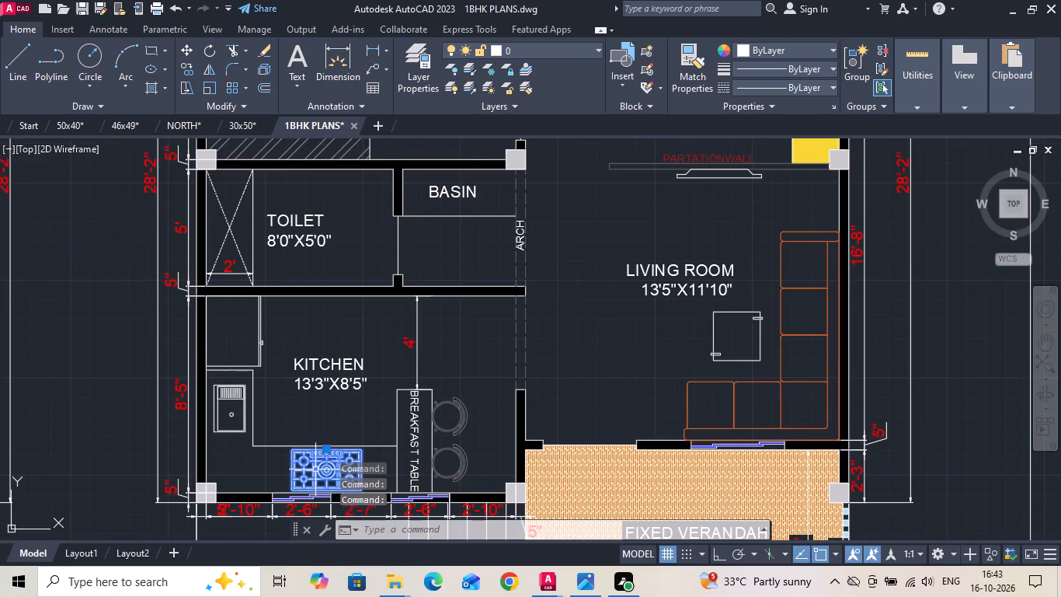
pyautogui.moveTo(315, 426); pyautogui.dragTo(331, 354, button='middle')
pyautogui.hotkey('ctrl', 'c')
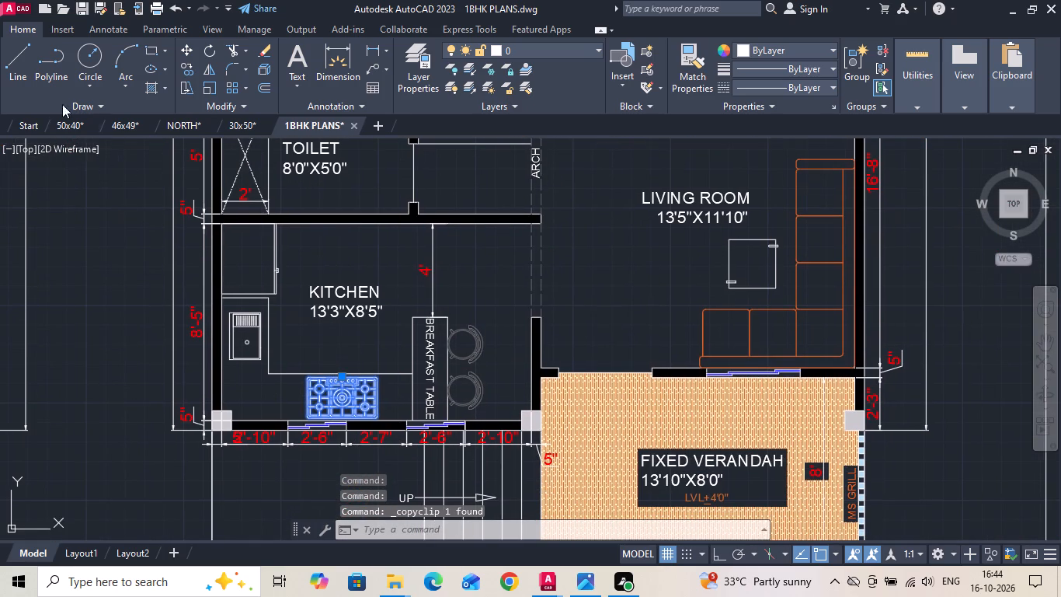
# Paste the hob into the 50x40 drawing on the ground floor kitchen's counter, against the wall beside the window.
pyautogui.click(72, 127)
pyautogui.hotkey('ctrl', 'v')
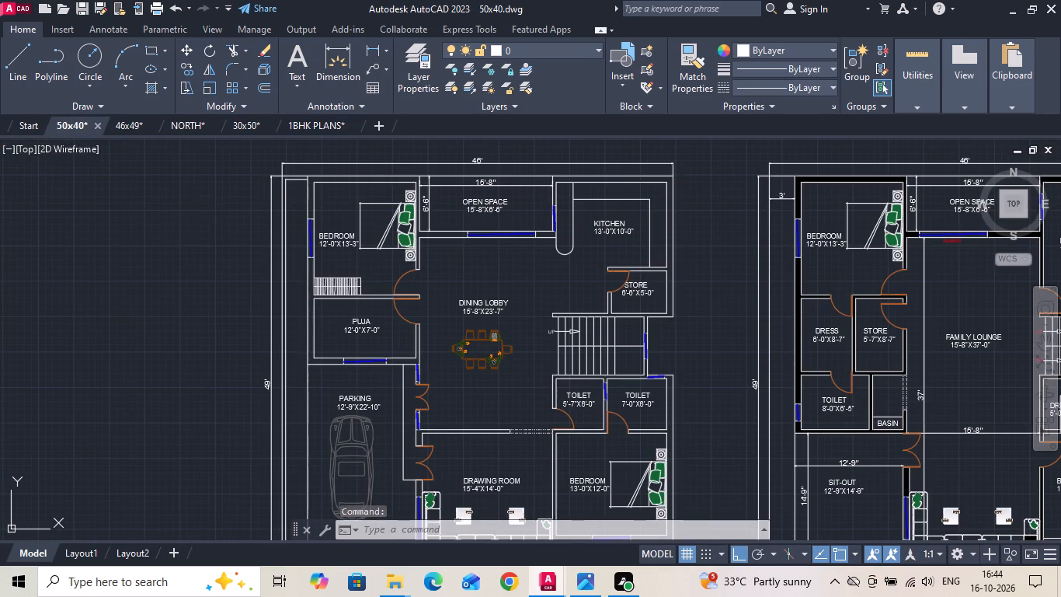
pyautogui.scroll(-4, 433, 208)
pyautogui.scroll(2, 430, 353)
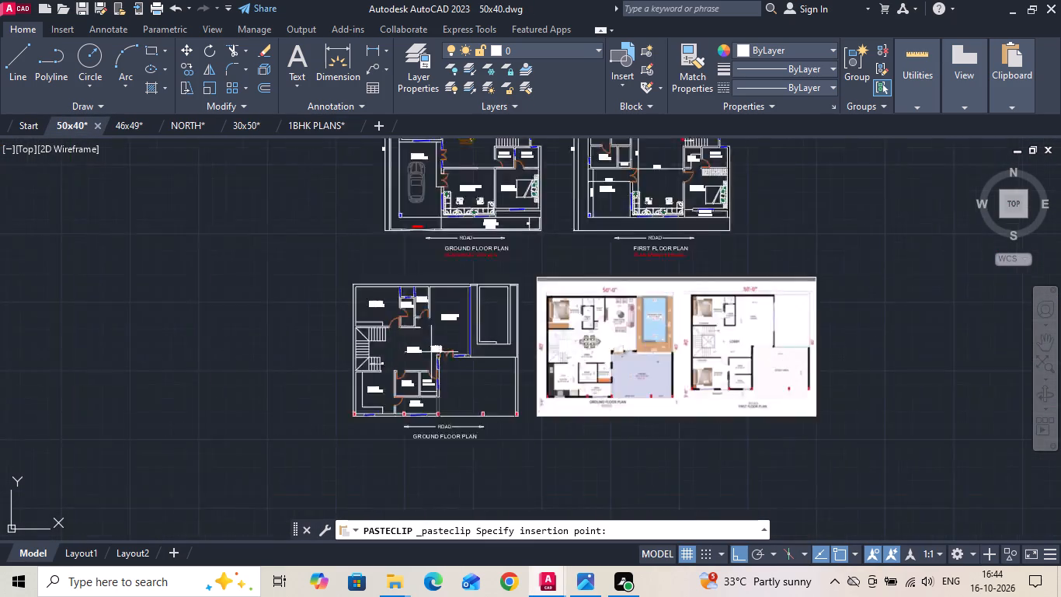
pyautogui.scroll(1, 431, 350)
pyautogui.scroll(1, 310, 276)
pyautogui.moveTo(311, 449); pyautogui.dragTo(307, 399, button='middle')
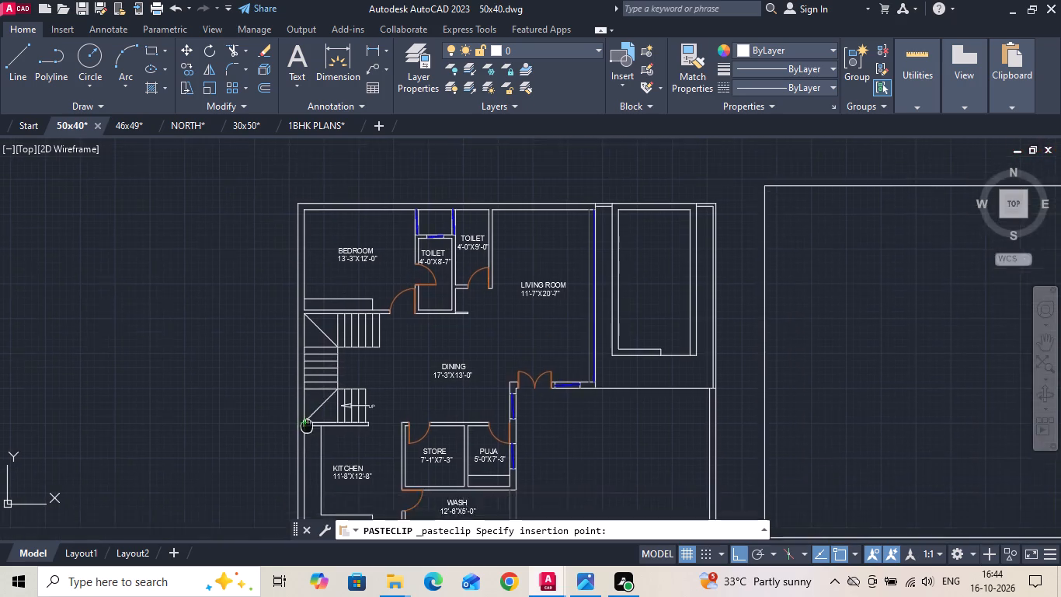
pyautogui.moveTo(307, 399); pyautogui.dragTo(307, 328, button='middle')
pyautogui.scroll(3, 330, 436)
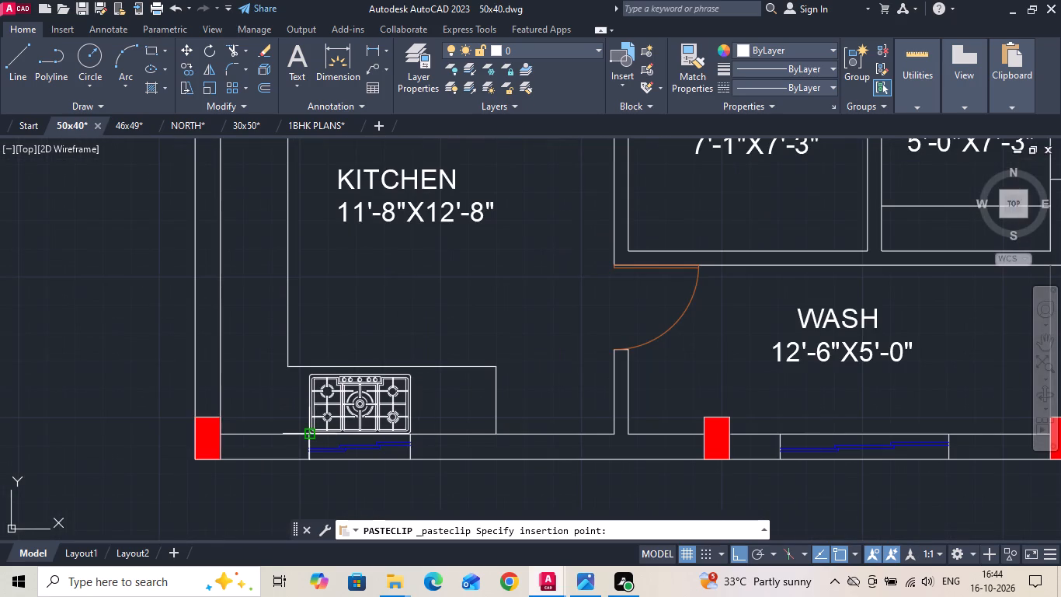
pyautogui.scroll(1, 305, 435)
pyautogui.click(305, 435)
pyautogui.press('Escape')
# Move the hob by its wall-side edge midpoint to centre it on the kitchen window.
pyautogui.scroll(1, 411, 408)
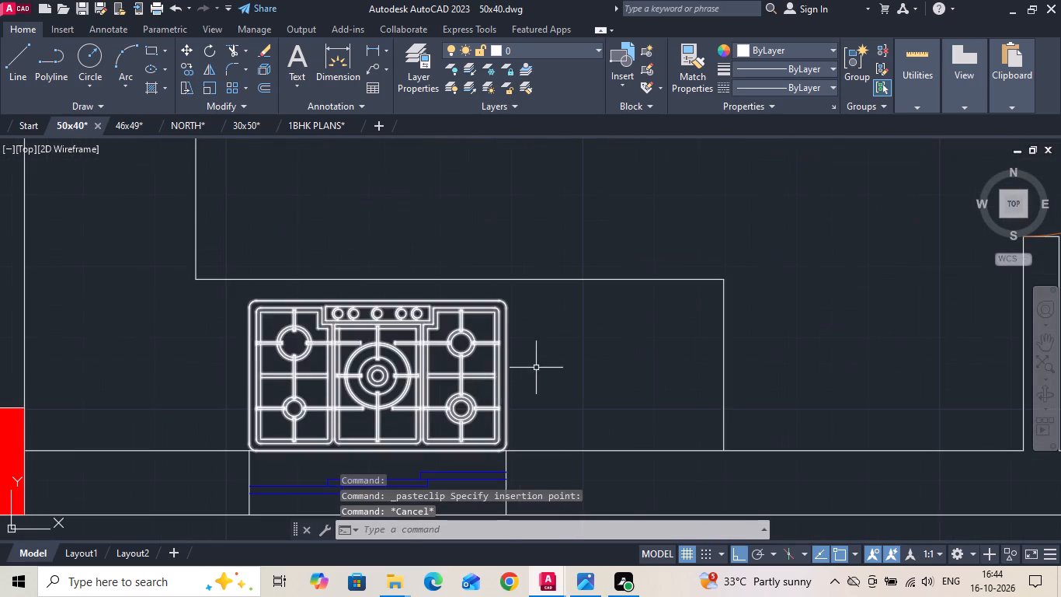
pyautogui.moveTo(537, 368); pyautogui.dragTo(492, 374)
pyautogui.click(427, 372)
pyautogui.rightClick(427, 372)
pyautogui.click(478, 286)
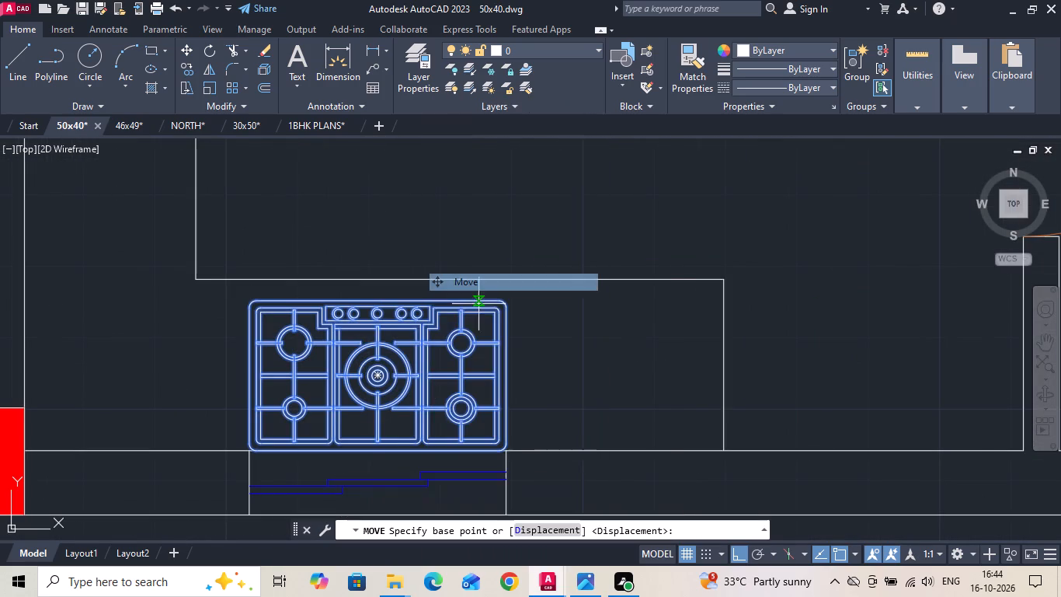
pyautogui.scroll(2, 401, 469)
pyautogui.click(334, 424)
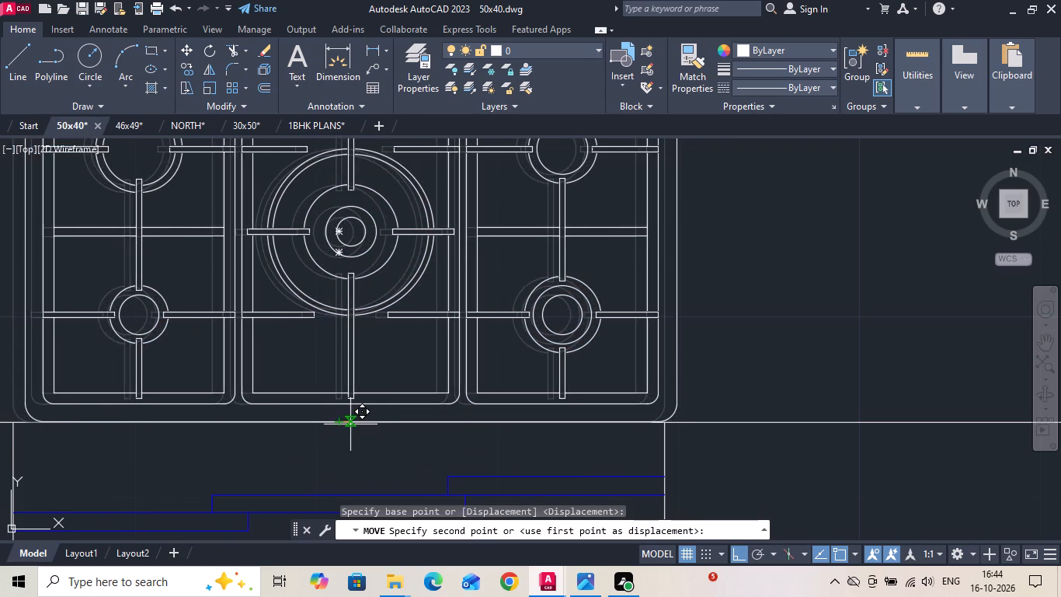
pyautogui.click(343, 422)
# Move the hob 2 inches away from the window wall with Ortho on.
pyautogui.scroll(-2, 383, 421)
pyautogui.click(438, 377)
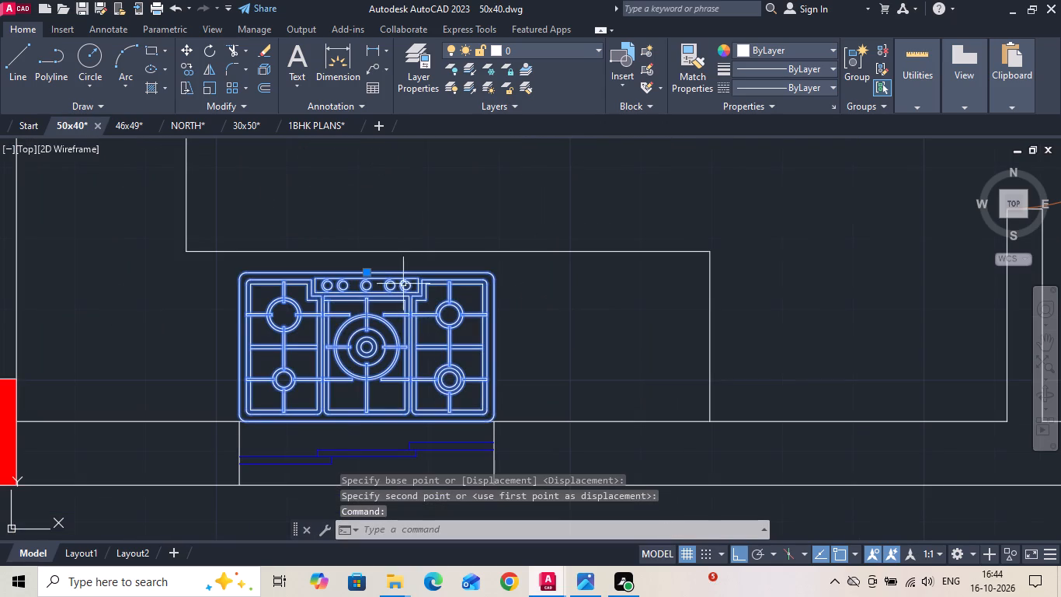
pyautogui.rightClick(404, 281)
pyautogui.click(471, 281)
pyautogui.click(548, 349)
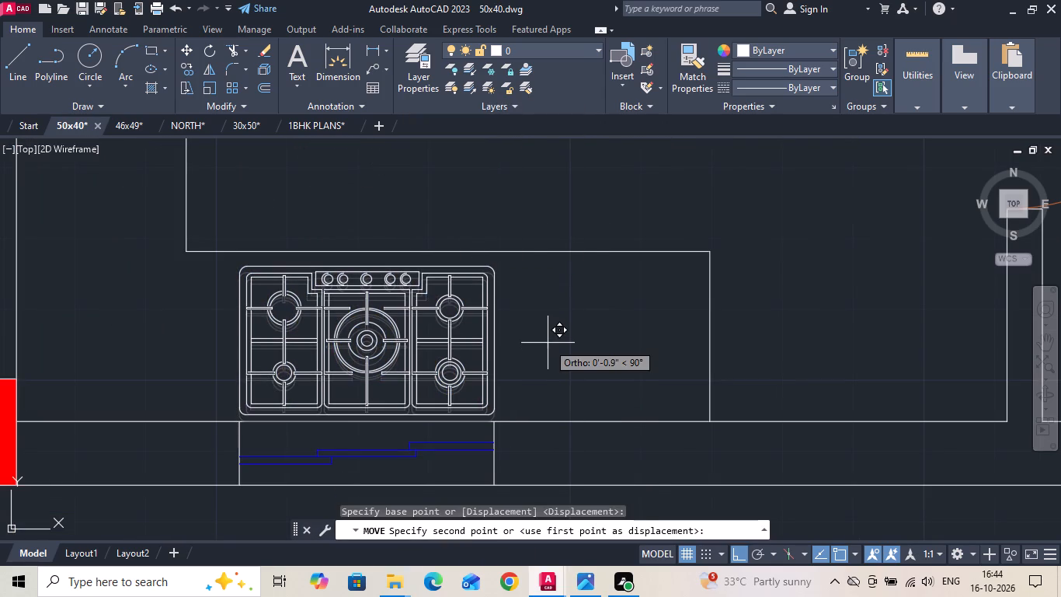
pyautogui.write('2')
pyautogui.press('space')
# Move the hob 0.5 inch back towards the window wall.
pyautogui.moveTo(544, 343); pyautogui.dragTo(448, 349)
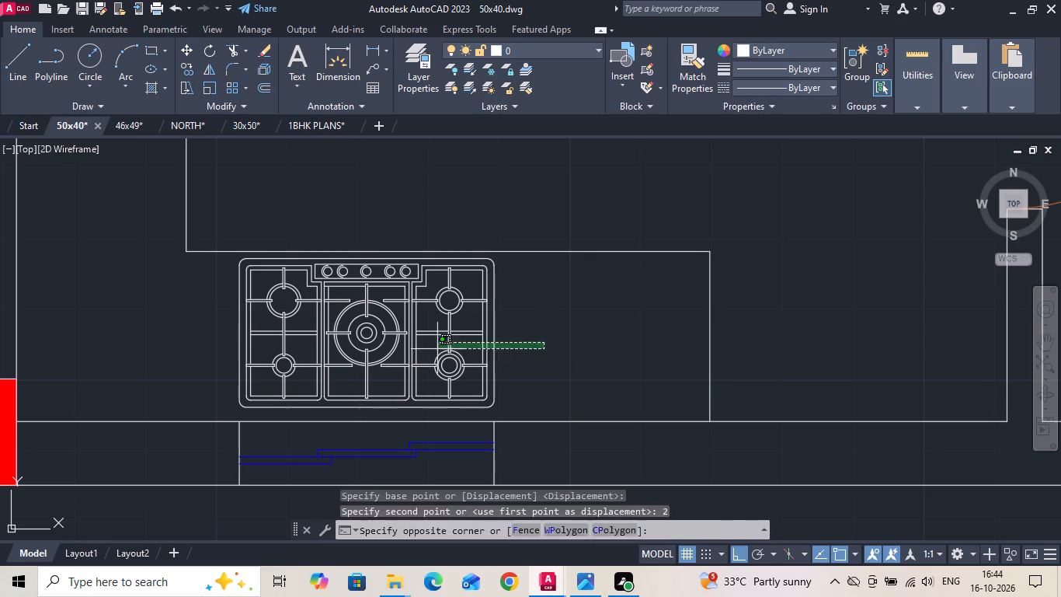
pyautogui.click(409, 349)
pyautogui.rightClick(409, 349)
pyautogui.click(454, 279)
pyautogui.moveTo(569, 322); pyautogui.dragTo(569, 338)
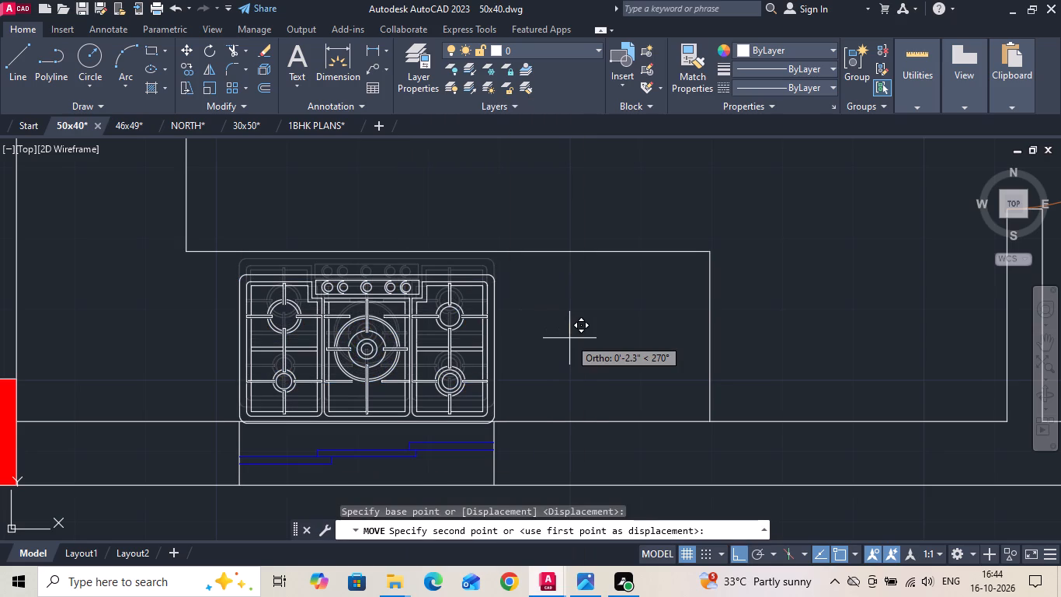
pyautogui.write('.5')
pyautogui.press('space')
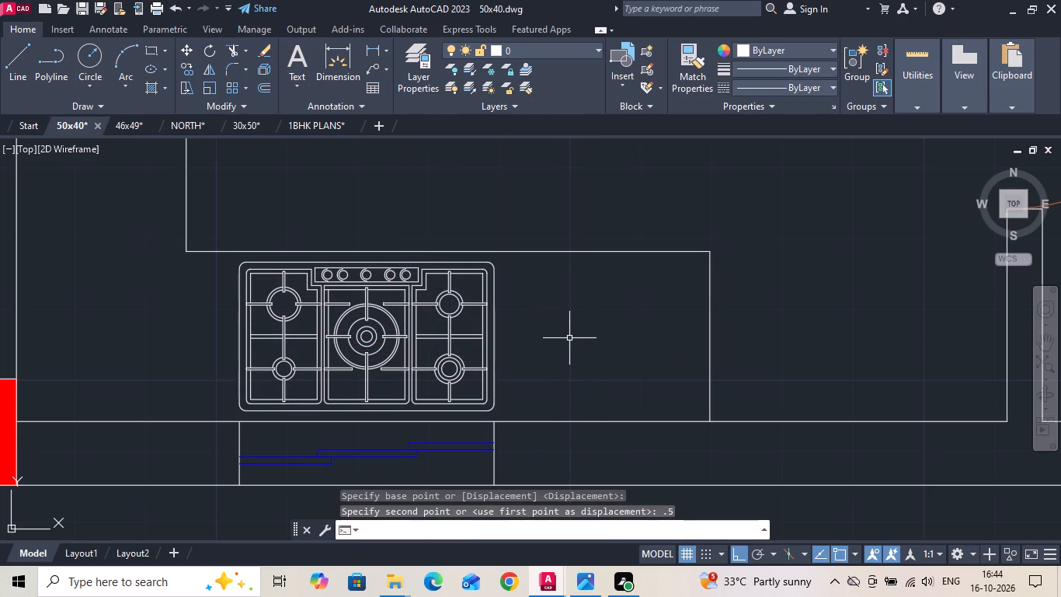
# Check the kitchen against the reference image and look over the 1BHK PLANS drawing for more reusable kitchen fixtures.
pyautogui.scroll(-2, 555, 344)
pyautogui.scroll(-1, 454, 345)
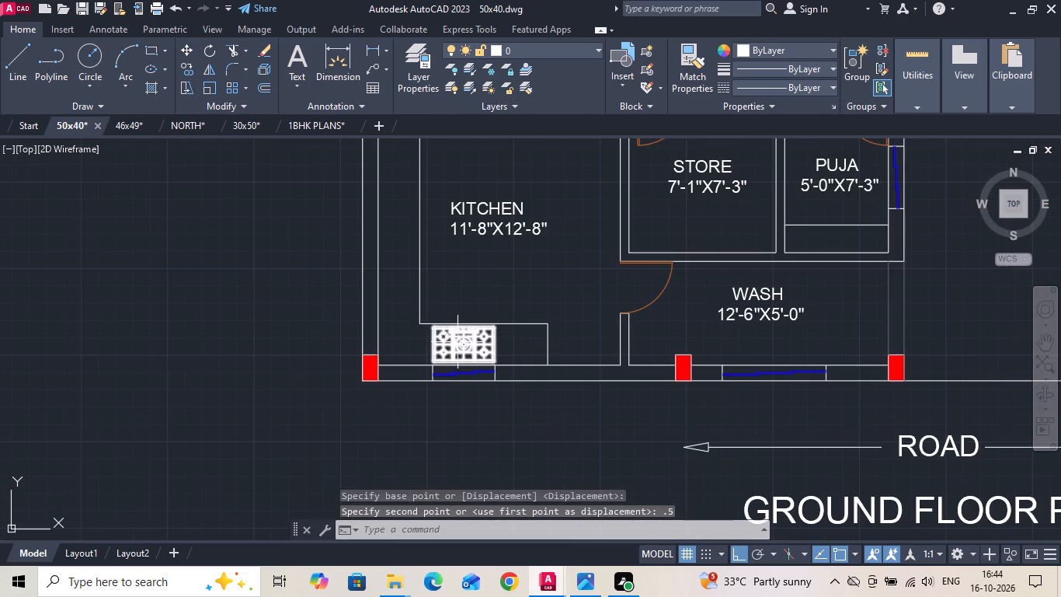
pyautogui.scroll(-2, 454, 343)
pyautogui.scroll(2, 965, 232)
pyautogui.scroll(1, 850, 231)
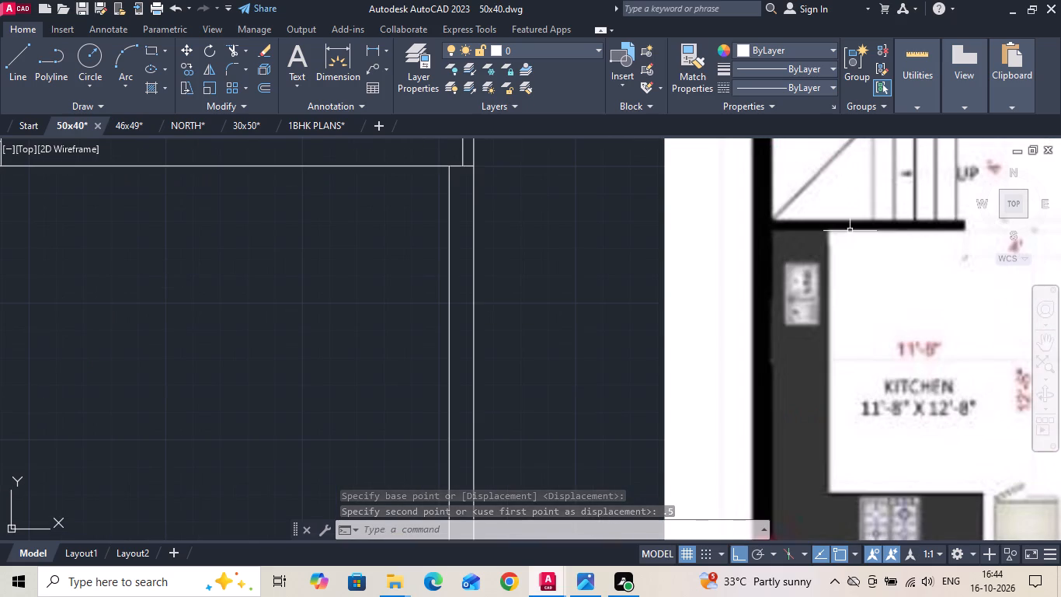
pyautogui.scroll(-4, 572, 332)
pyautogui.scroll(2, 263, 375)
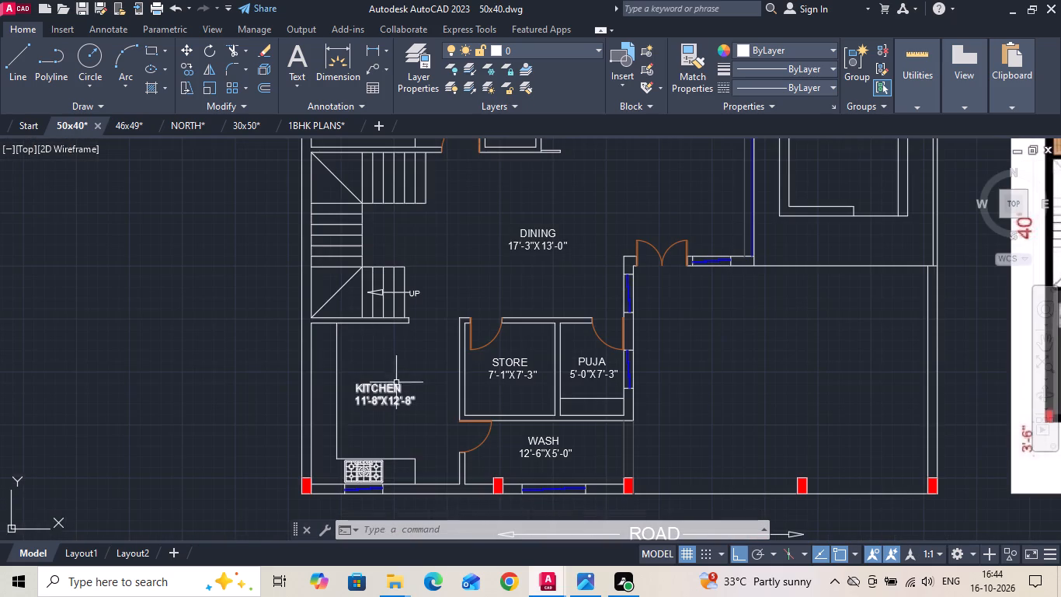
pyautogui.scroll(1, 396, 382)
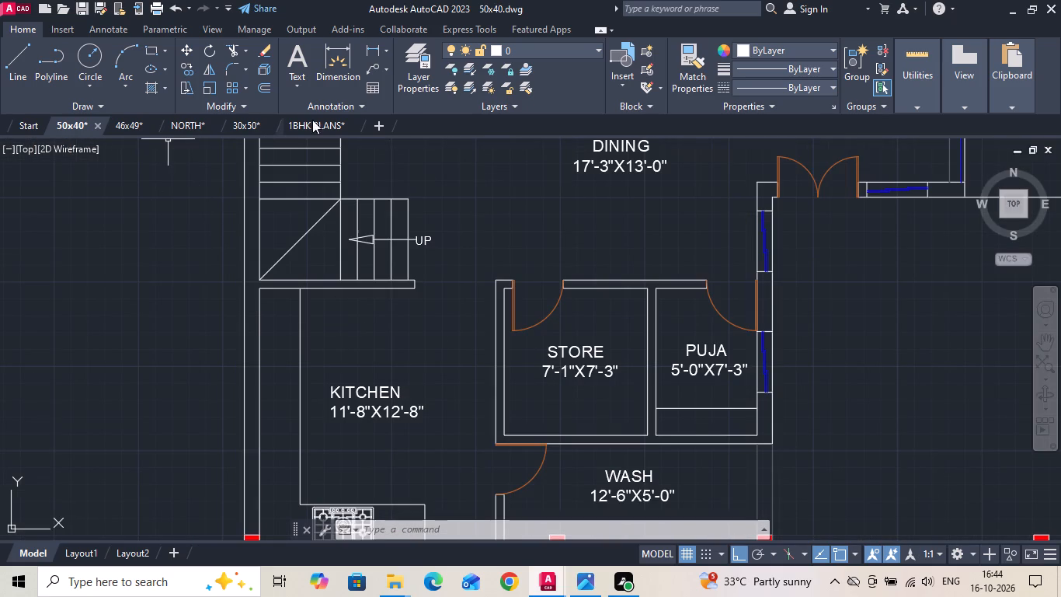
pyautogui.click(299, 125)
pyautogui.scroll(-2, 415, 416)
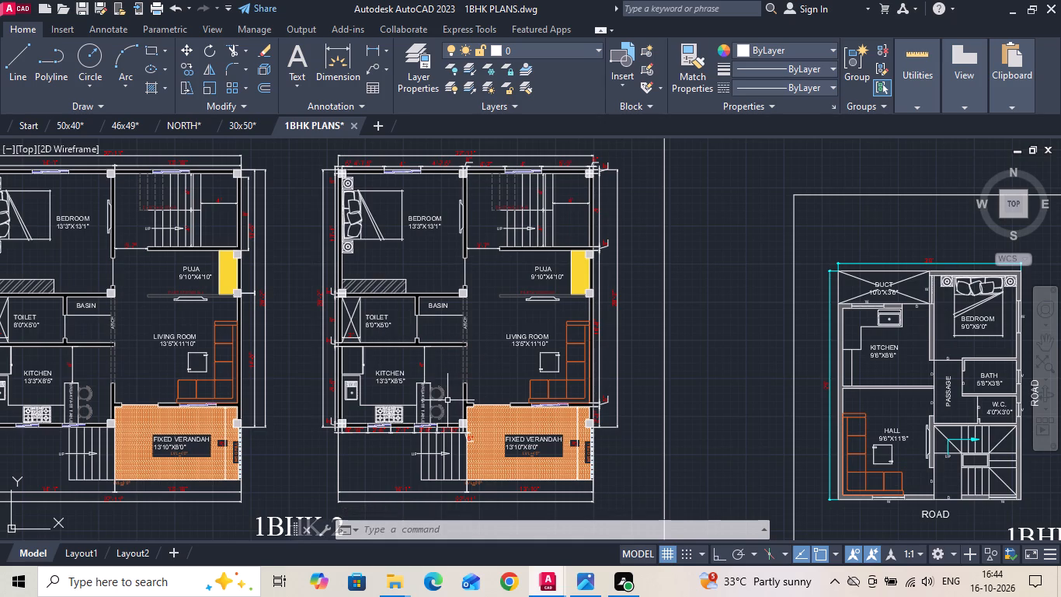
pyautogui.scroll(-2, 544, 379)
pyautogui.scroll(2, 171, 384)
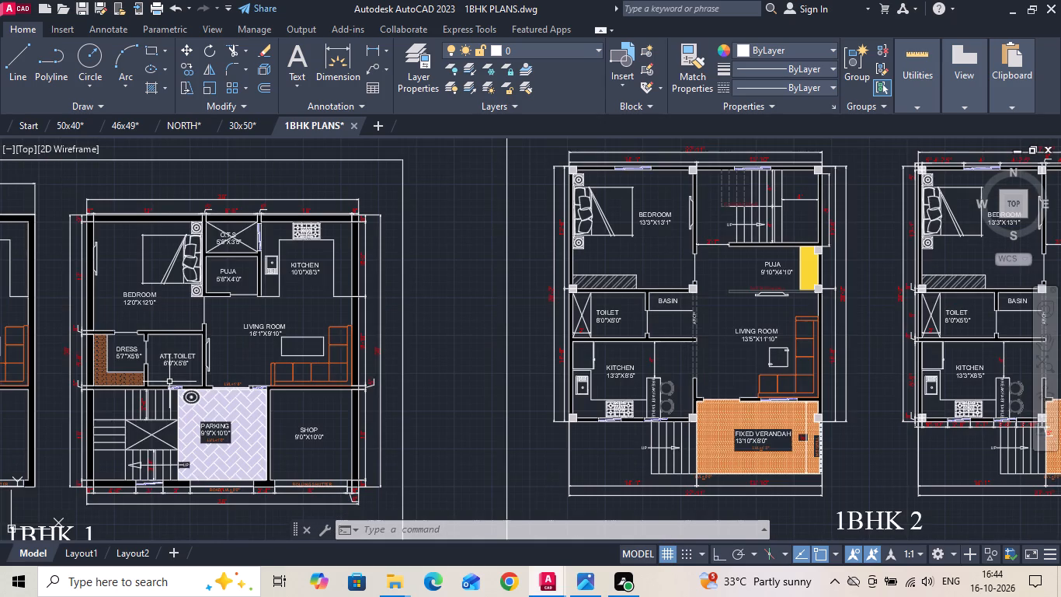
# Return to the 50x40 drawing and save it.
pyautogui.click(74, 129)
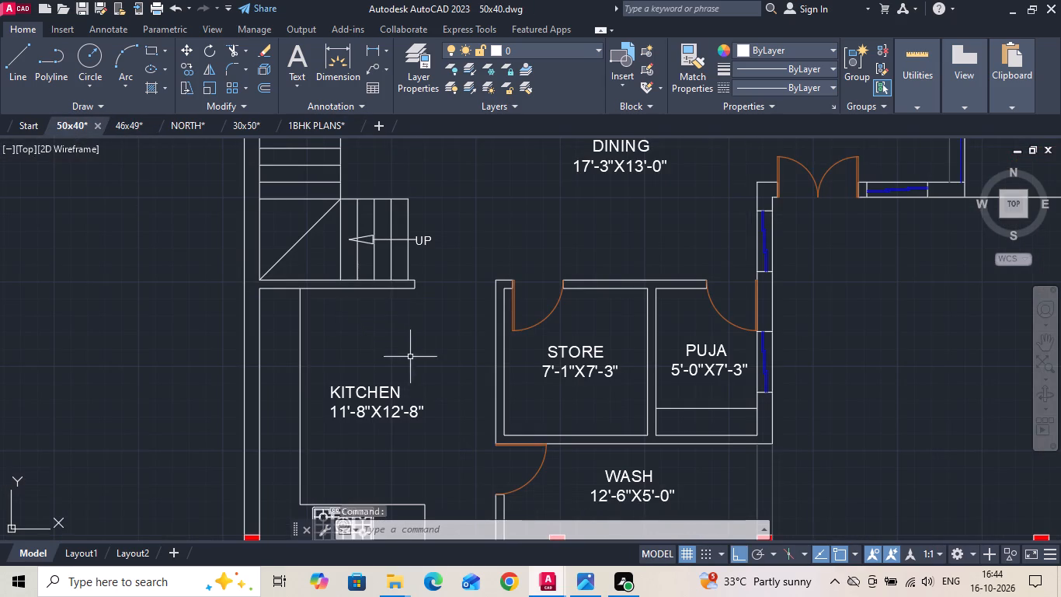
pyautogui.scroll(-1, 410, 357)
pyautogui.hotkey('ctrl', 's')
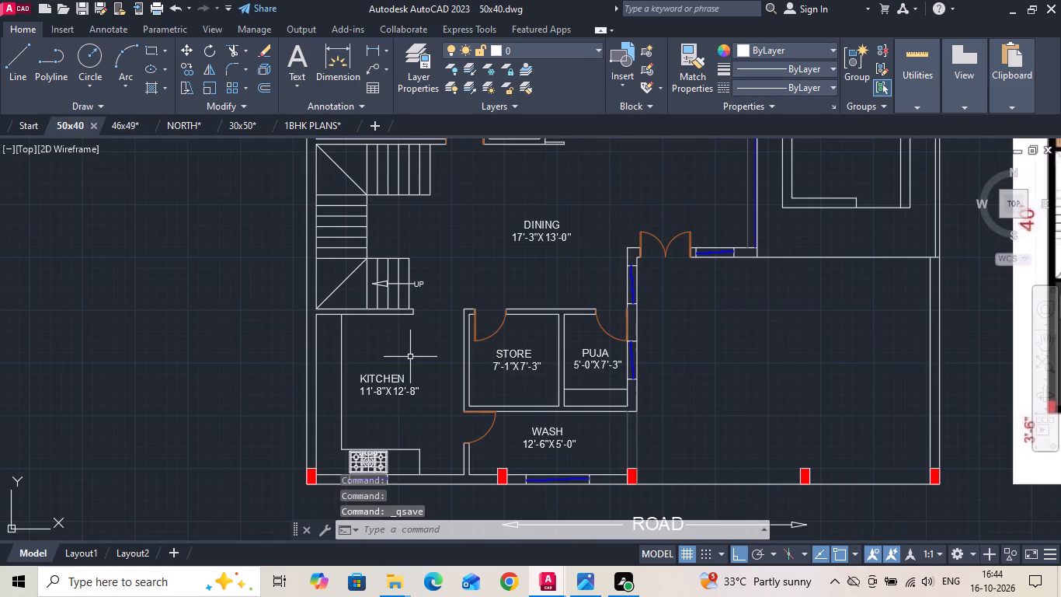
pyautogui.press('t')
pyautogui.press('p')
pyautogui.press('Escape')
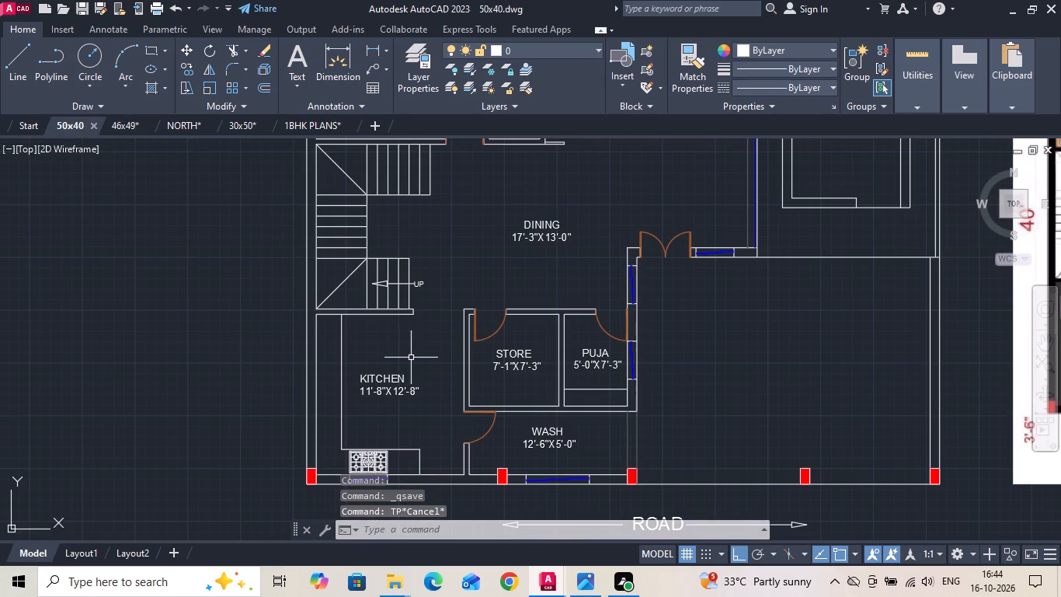
# Insert the Sink-double - 36 in top block from DesignCenter's Kitchens.dwg into the empty space outside the plan, beside the kitchen.
pyautogui.write('DC')
pyautogui.press('space')
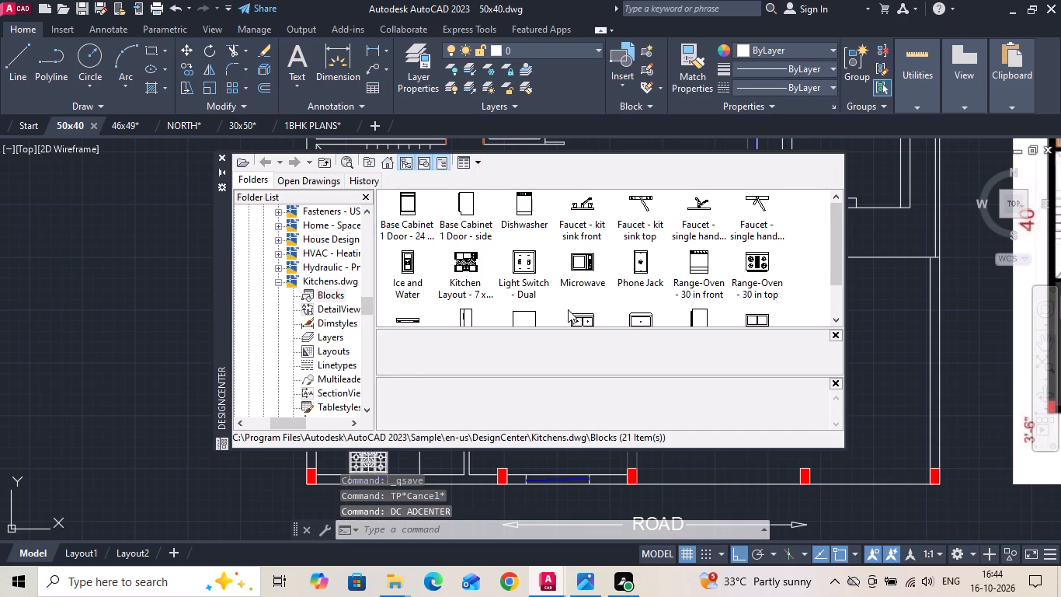
pyautogui.moveTo(581, 312); pyautogui.dragTo(155, 326)
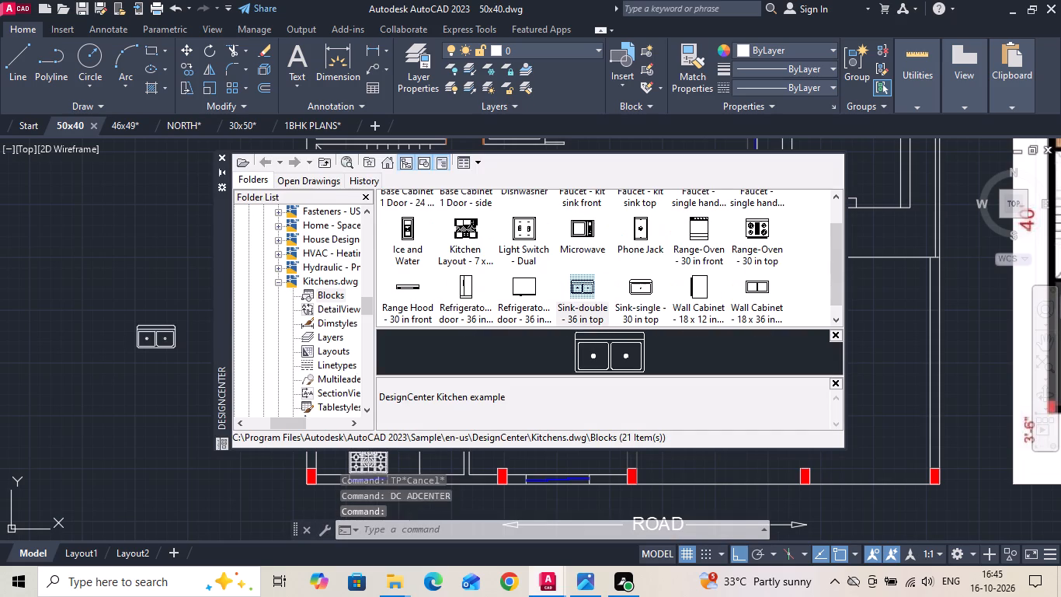
# Insert the Refrigerator-2 door - 36 in top block outside the plan below the double sink, and close DesignCenter.
pyautogui.moveTo(155, 326); pyautogui.dragTo(152, 326)
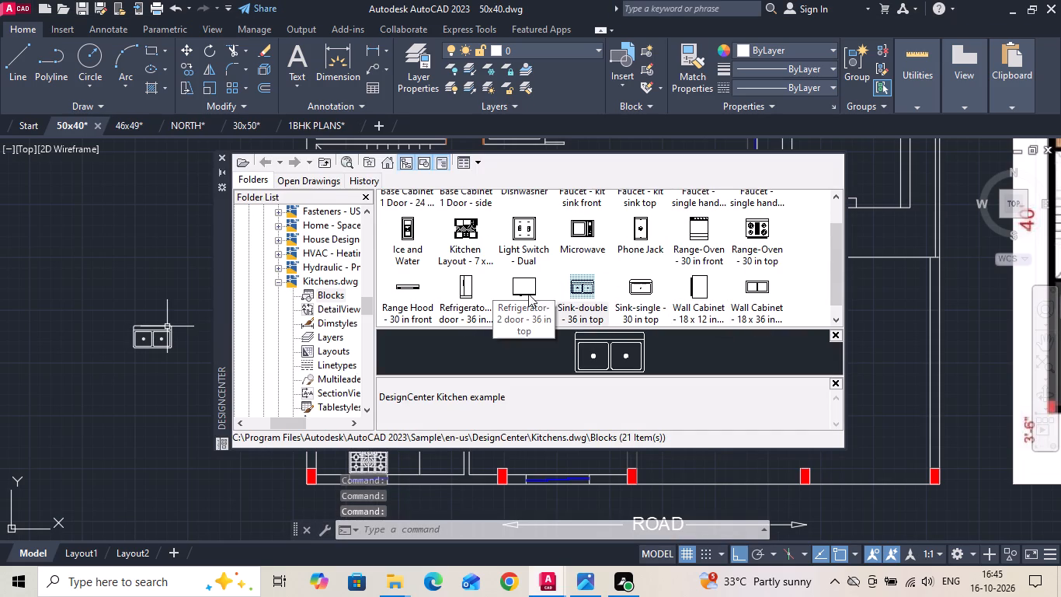
pyautogui.moveTo(527, 294); pyautogui.dragTo(169, 397)
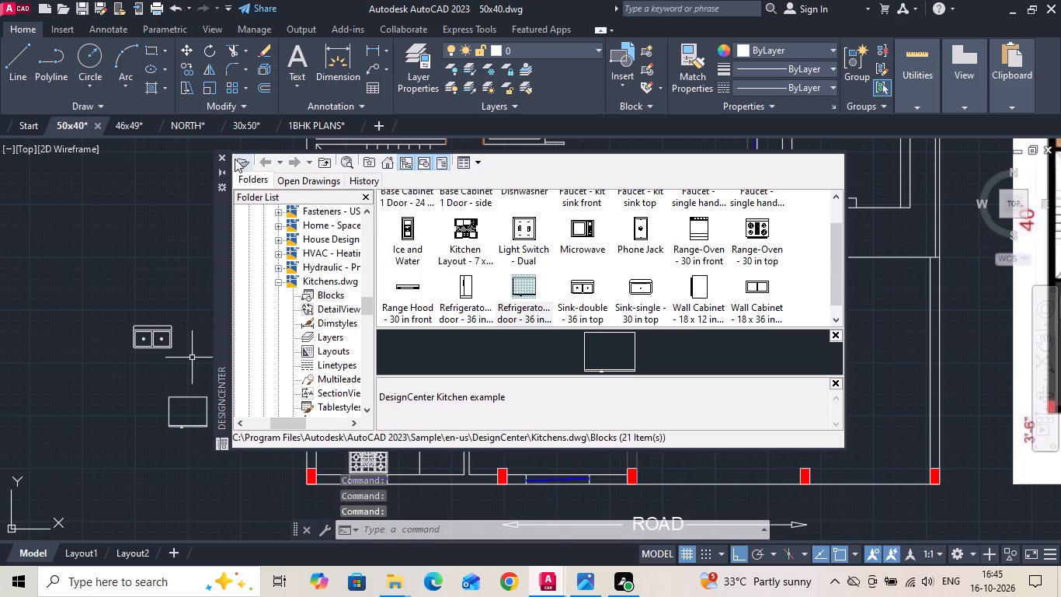
pyautogui.click(221, 157)
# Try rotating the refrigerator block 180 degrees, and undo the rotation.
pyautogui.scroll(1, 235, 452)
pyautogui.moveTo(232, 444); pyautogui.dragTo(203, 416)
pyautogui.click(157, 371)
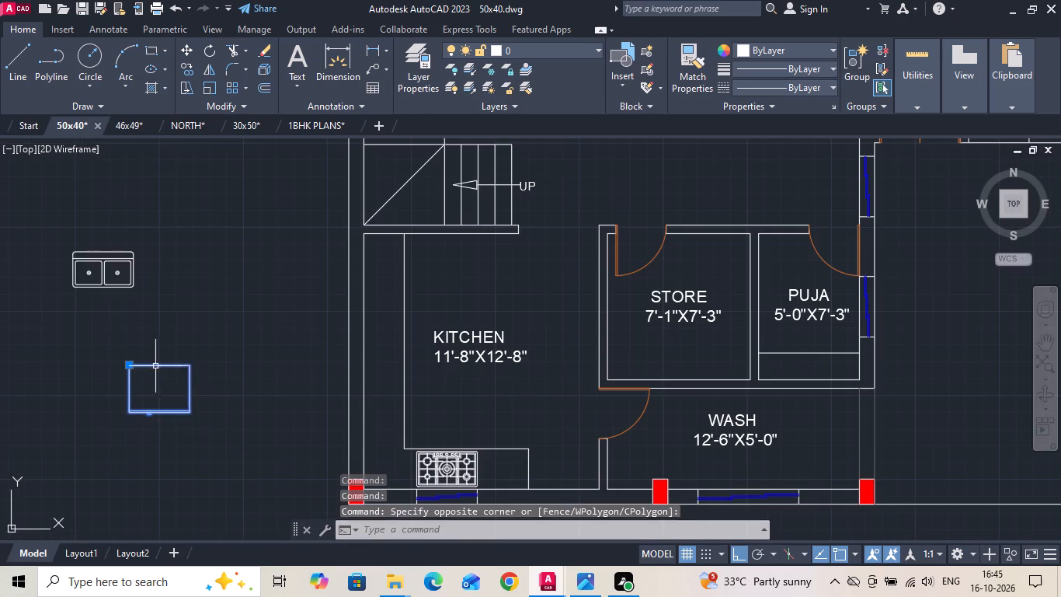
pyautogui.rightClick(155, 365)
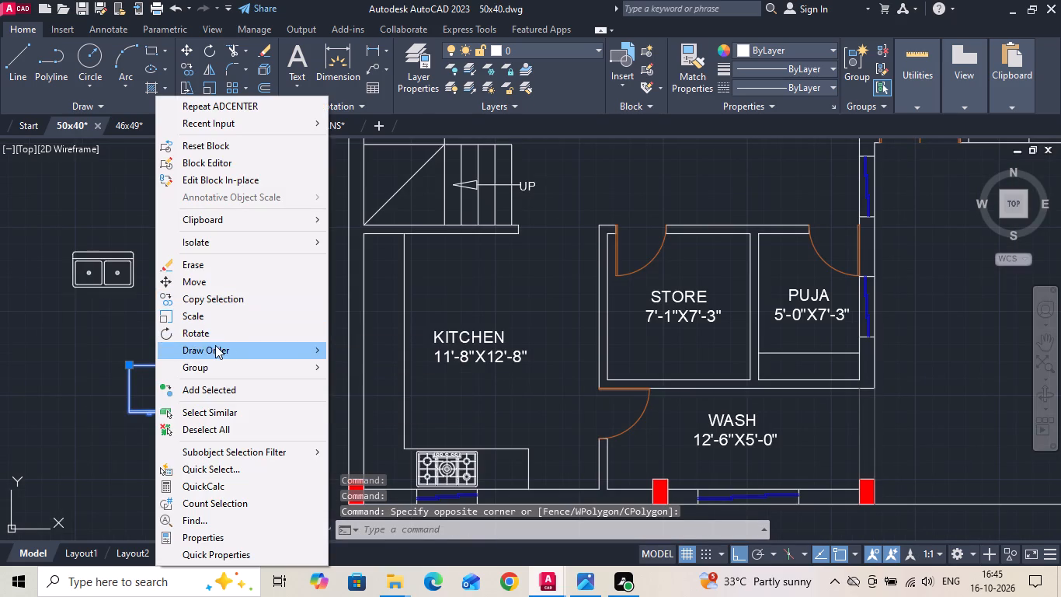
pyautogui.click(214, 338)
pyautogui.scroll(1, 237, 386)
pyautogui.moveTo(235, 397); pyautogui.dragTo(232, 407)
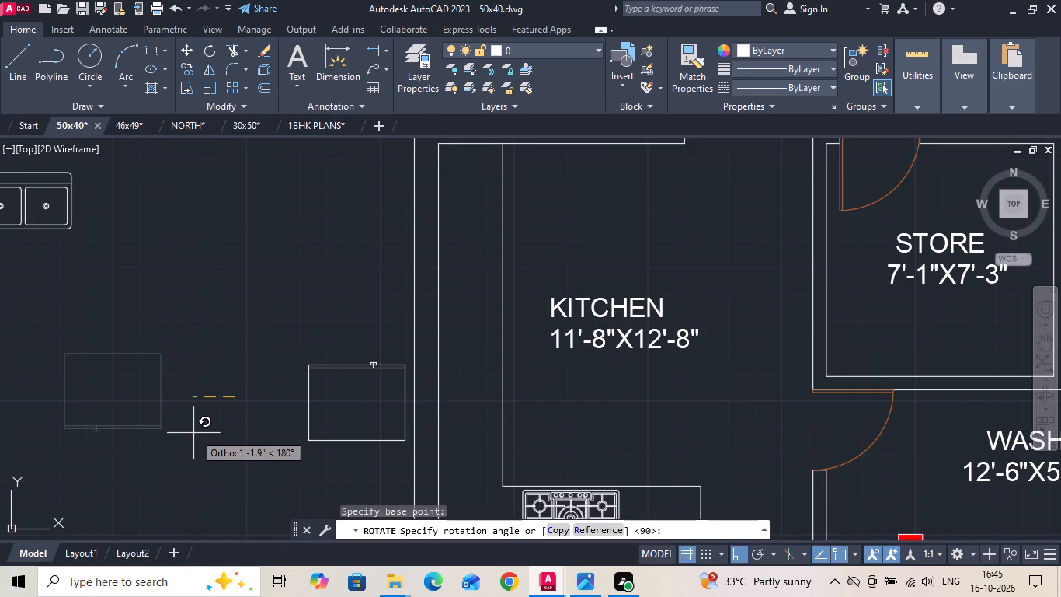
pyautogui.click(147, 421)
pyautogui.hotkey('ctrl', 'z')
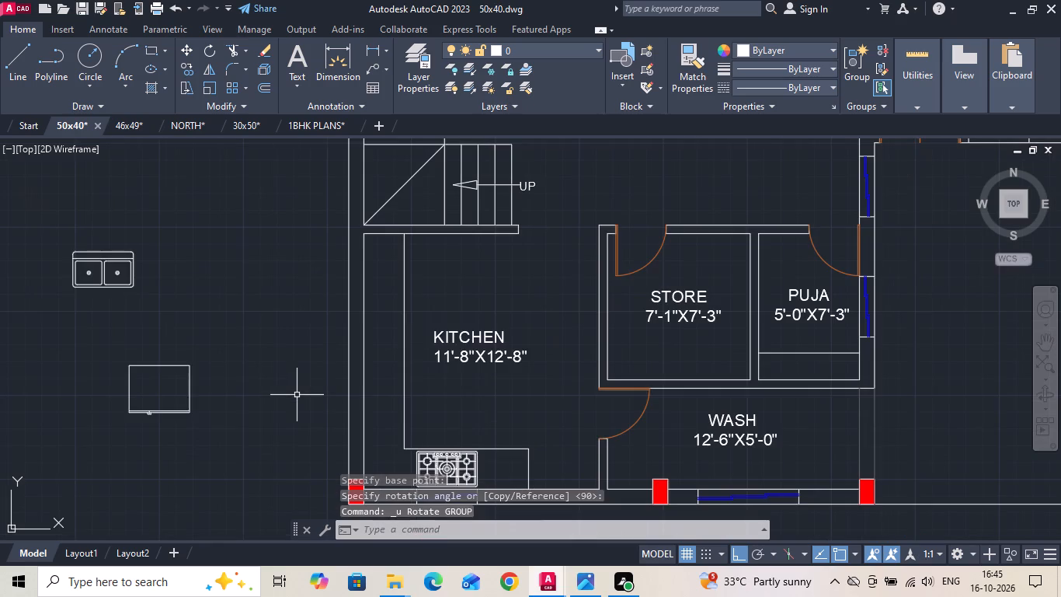
# Mirror the refrigerator block about a horizontal line, erasing the source, so its door side faces up.
pyautogui.moveTo(273, 369); pyautogui.dragTo(123, 398)
pyautogui.click(94, 405)
pyautogui.write('MI')
pyautogui.press('space')
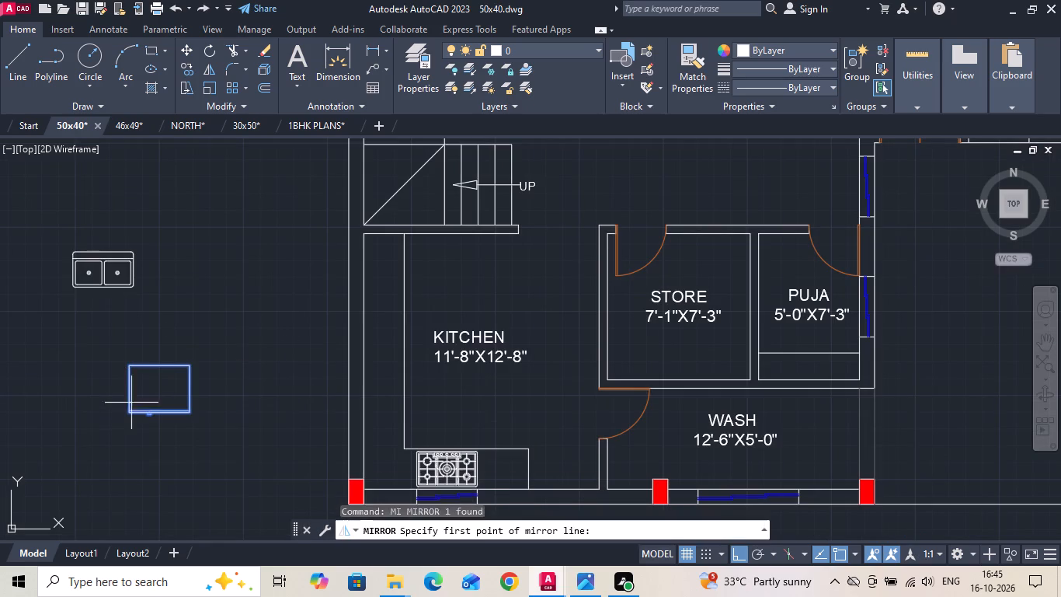
pyautogui.moveTo(164, 396); pyautogui.dragTo(144, 397)
pyautogui.click(115, 398)
pyautogui.press('y')
pyautogui.press('space')
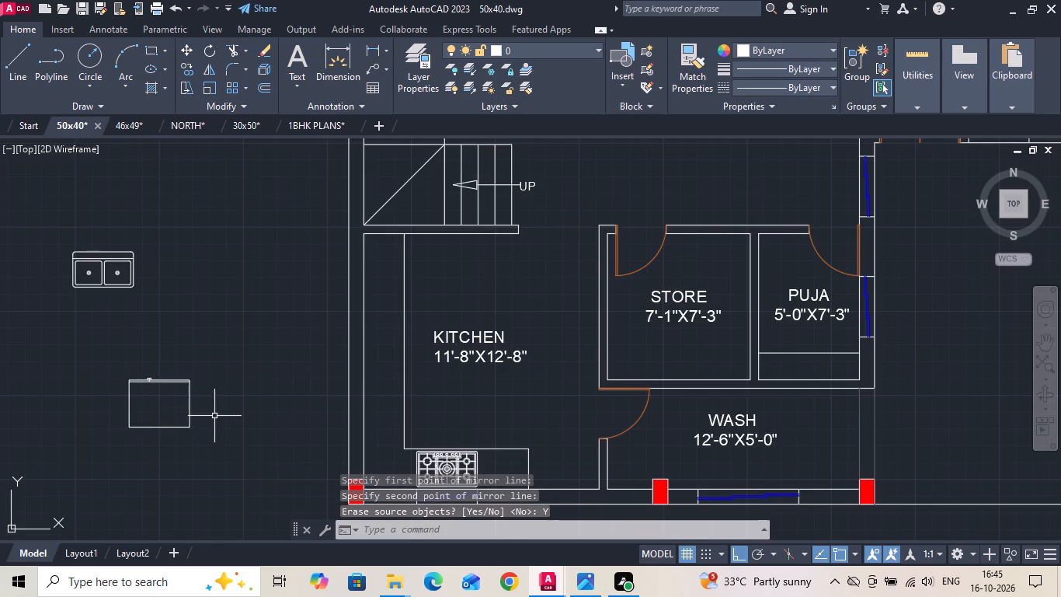
# Move the refrigerator by its rear edge onto the kitchen's window wall, between the counter's end and the wash wall.
pyautogui.moveTo(210, 438); pyautogui.dragTo(168, 441)
pyautogui.click(138, 385)
pyautogui.rightClick(137, 383)
pyautogui.click(202, 280)
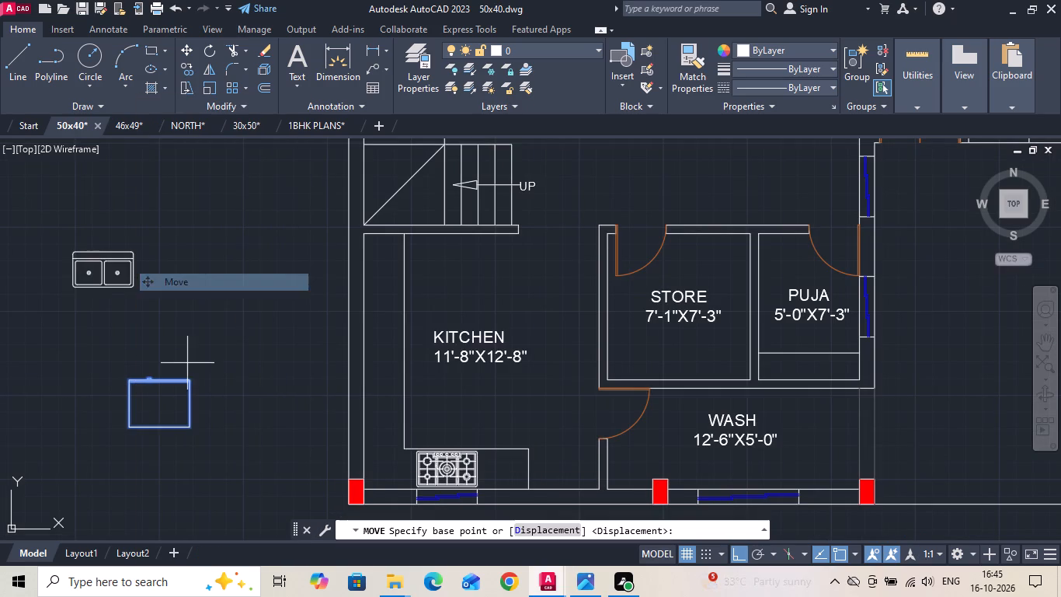
pyautogui.click(161, 426)
pyautogui.scroll(-1, 201, 326)
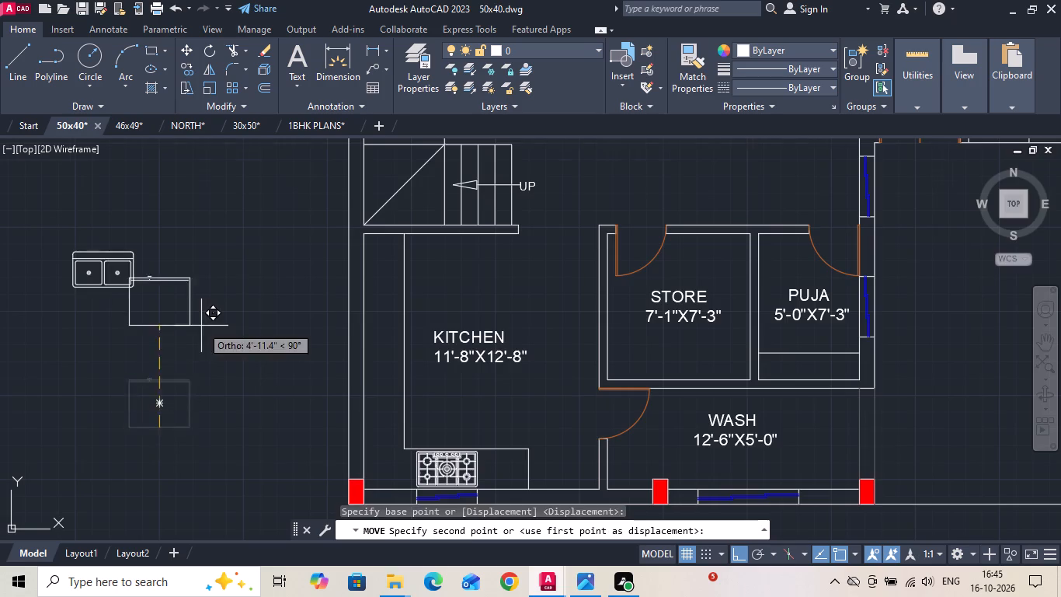
pyautogui.scroll(2, 444, 414)
pyautogui.click(405, 446)
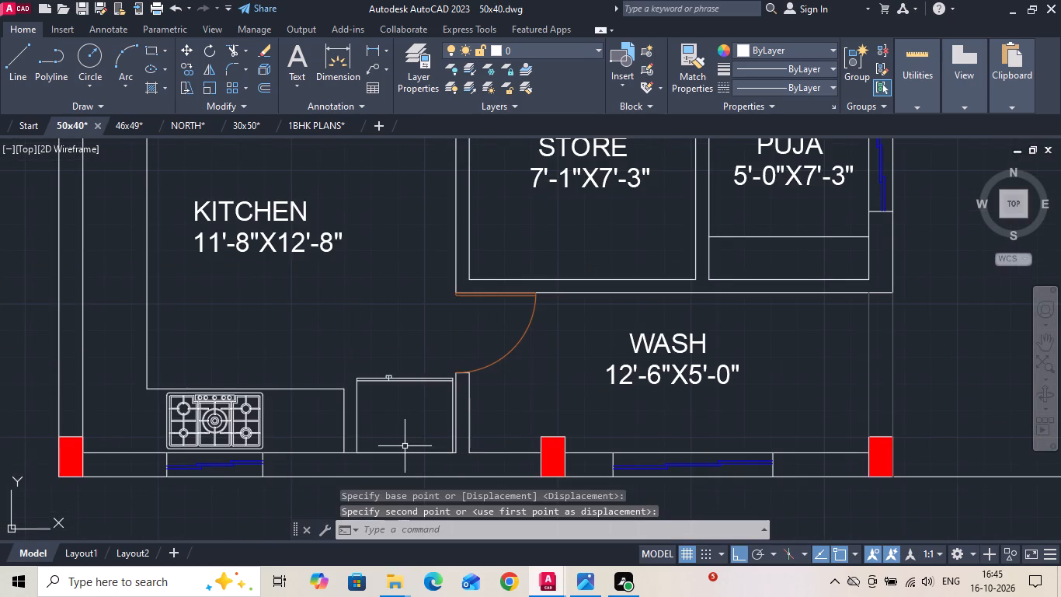
# Measure the gap between the counter's end and the refrigerator's side.
pyautogui.scroll(1, 405, 446)
pyautogui.press('Escape')
pyautogui.click(367, 52)
pyautogui.scroll(1, 340, 440)
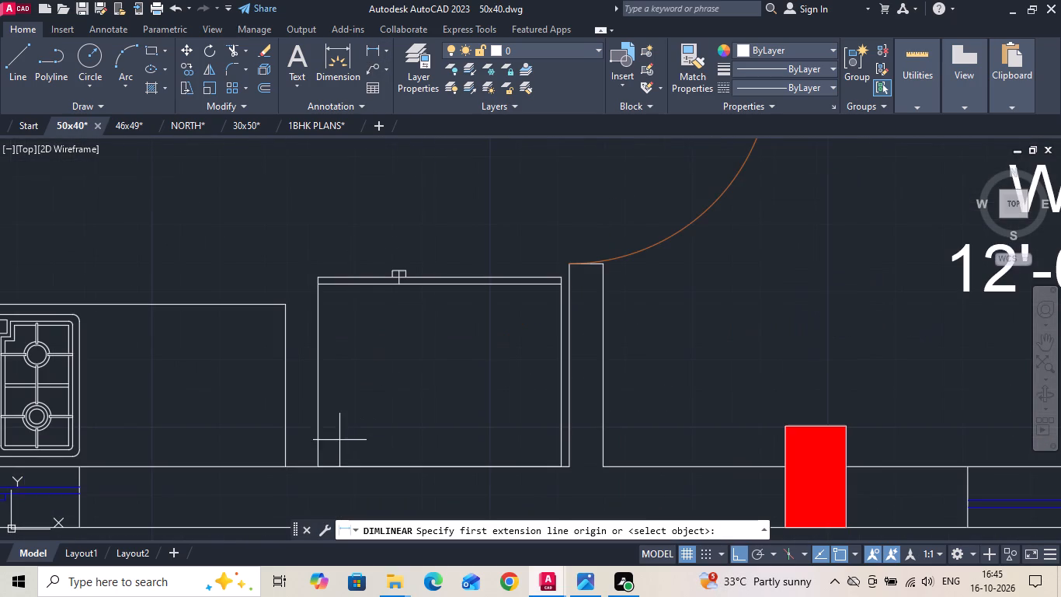
pyautogui.click(316, 398)
pyautogui.click(284, 398)
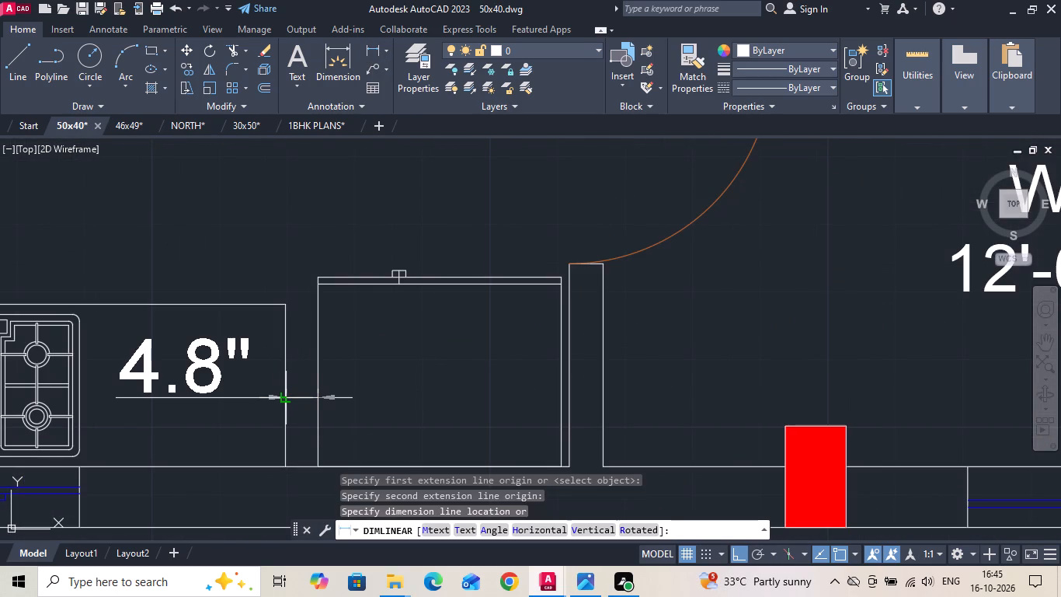
pyautogui.press('space')
# Move the refrigerator 1.8 inches towards the counter's end.
pyautogui.moveTo(317, 368); pyautogui.dragTo(315, 358)
pyautogui.rightClick(310, 315)
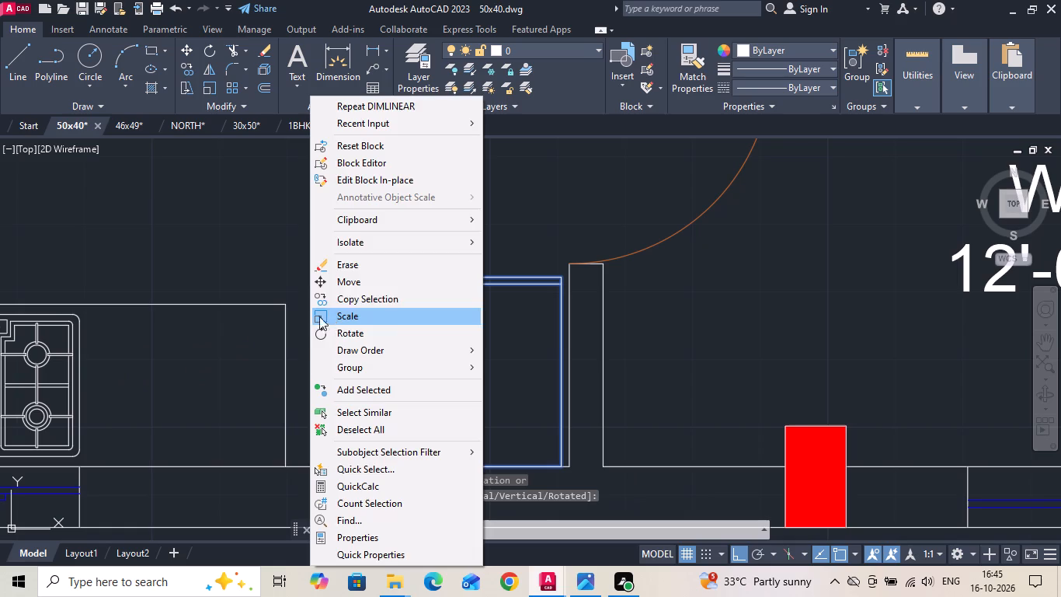
pyautogui.click(365, 278)
pyautogui.moveTo(456, 366); pyautogui.dragTo(431, 367)
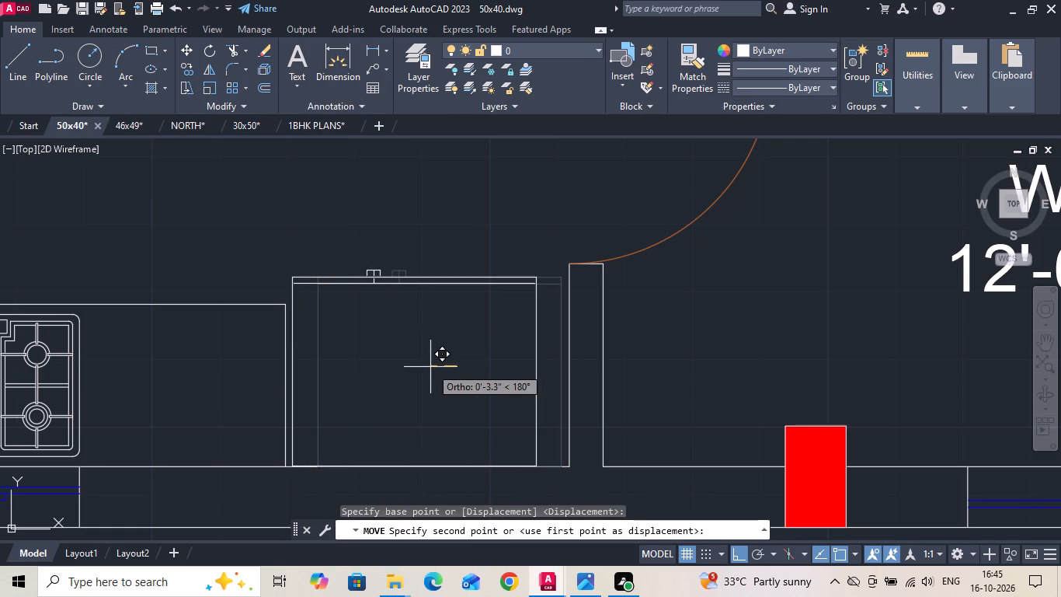
pyautogui.write('1.8')
pyautogui.press('Return')
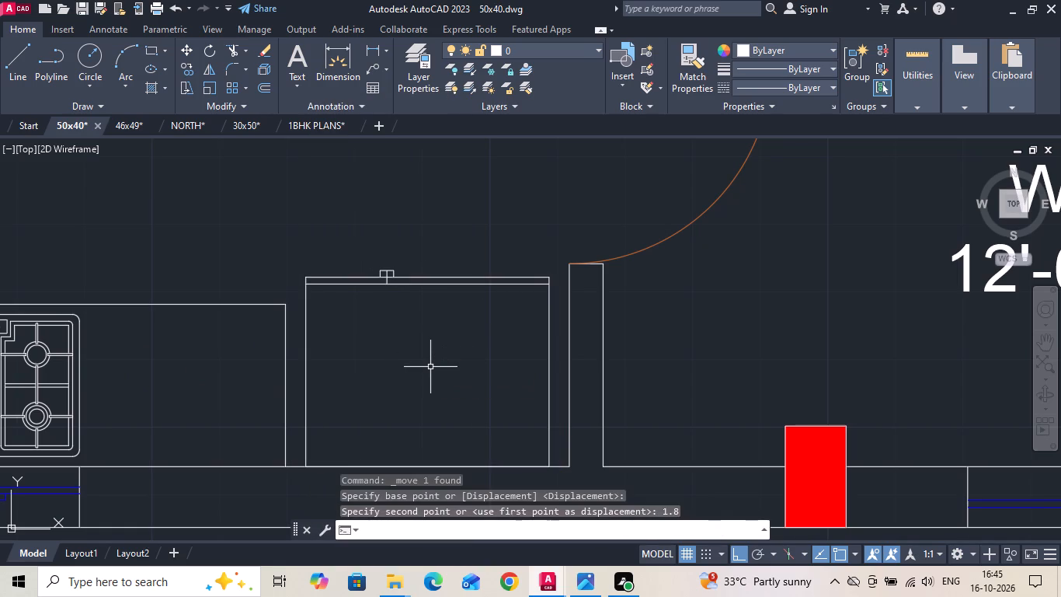
# Rotate the double sink outside the plan by 90 degrees.
pyautogui.scroll(-5, 457, 376)
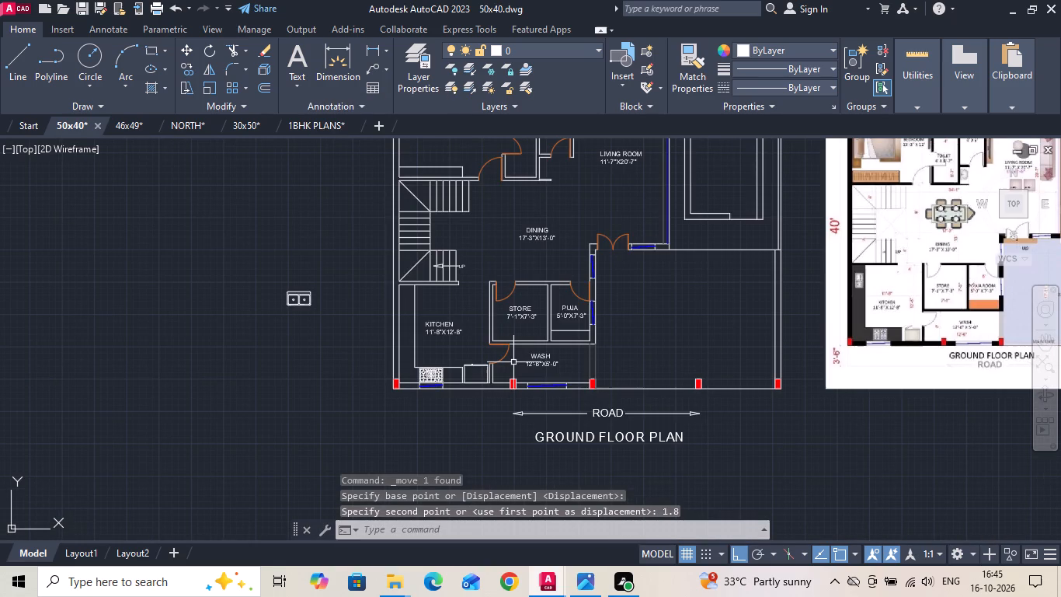
pyautogui.scroll(1, 336, 357)
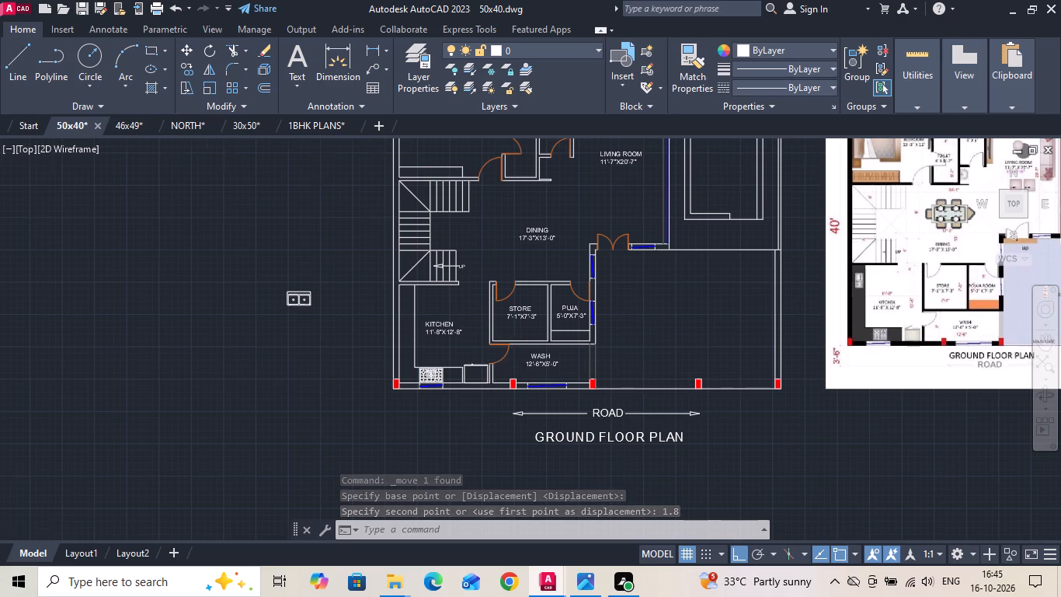
pyautogui.click(303, 278)
pyautogui.click(272, 241)
pyautogui.rightClick(272, 241)
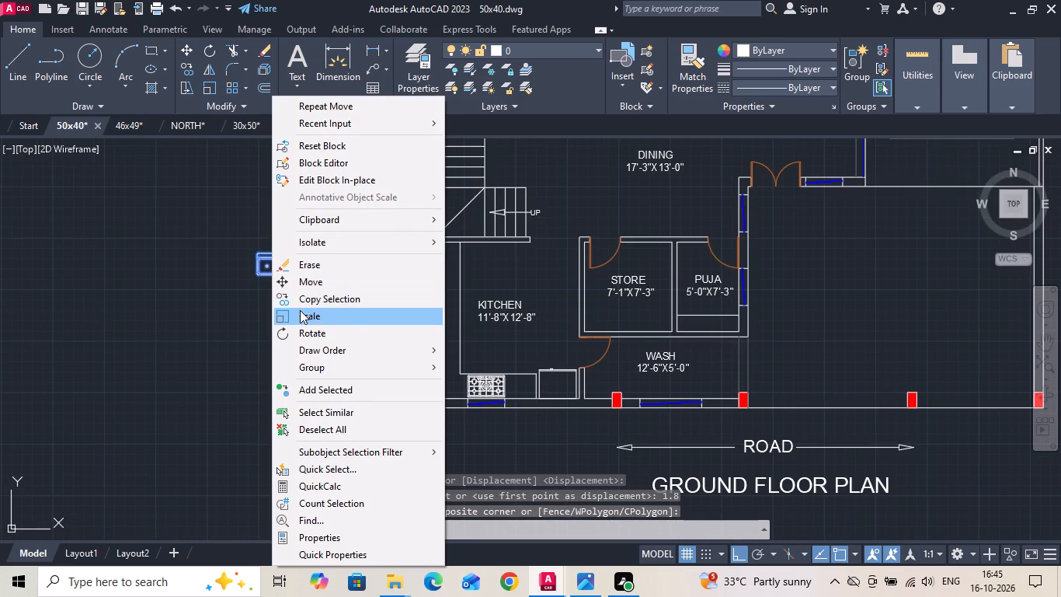
pyautogui.click(300, 330)
pyautogui.click(325, 303)
pyautogui.click(322, 279)
# Move the double sink into the kitchen, placing its back edge on the front line of the outer-wall counter.
pyautogui.moveTo(315, 293); pyautogui.dragTo(277, 344)
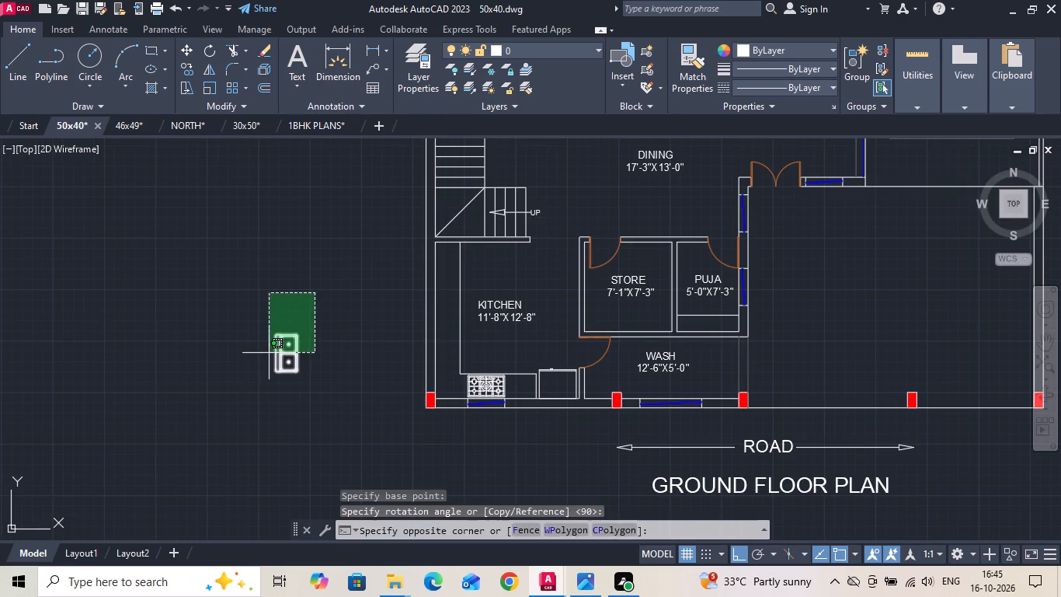
pyautogui.click(267, 354)
pyautogui.rightClick(266, 355)
pyautogui.click(291, 288)
pyautogui.scroll(2, 273, 344)
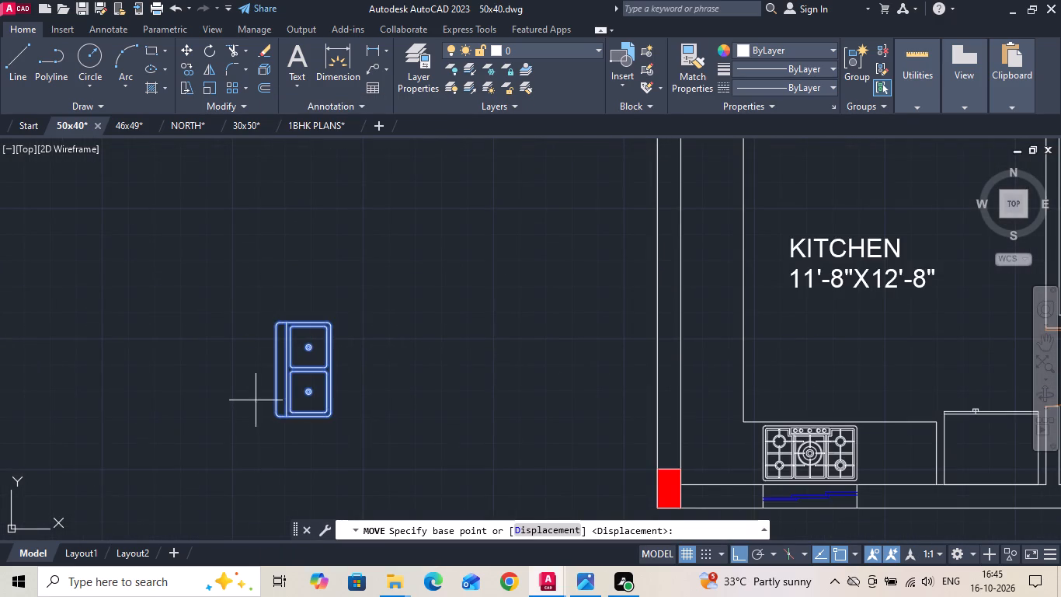
pyautogui.click(271, 369)
pyautogui.scroll(-1, 358, 358)
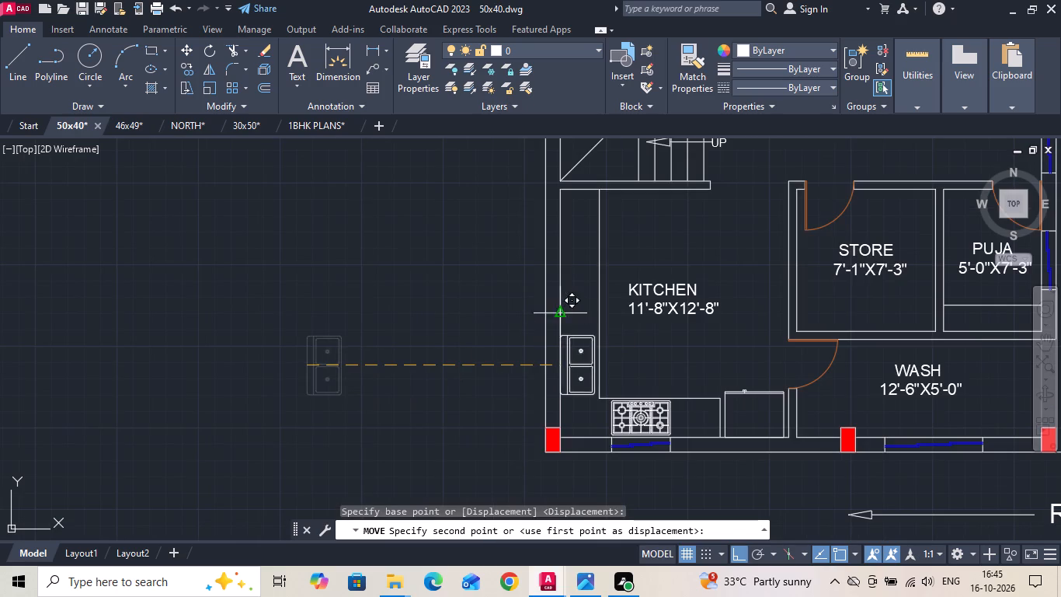
pyautogui.click(597, 296)
# Move the sink onto the counter so its front edge lies on the counter's front line.
pyautogui.scroll(2, 609, 278)
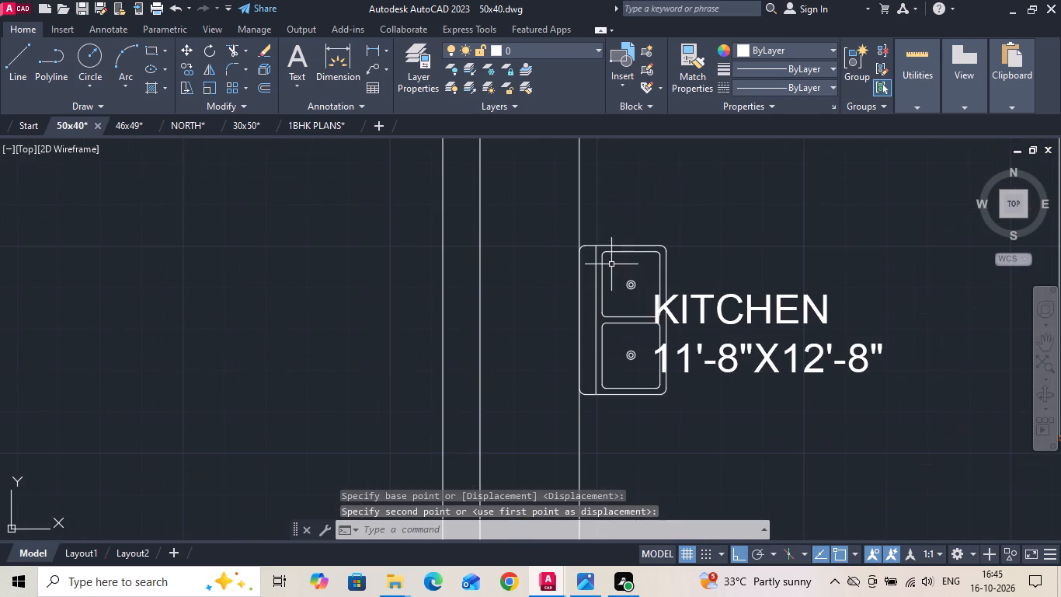
pyautogui.moveTo(611, 263); pyautogui.dragTo(605, 250)
pyautogui.click(590, 206)
pyautogui.moveTo(590, 205); pyautogui.dragTo(592, 213, button='right')
pyautogui.click(649, 288)
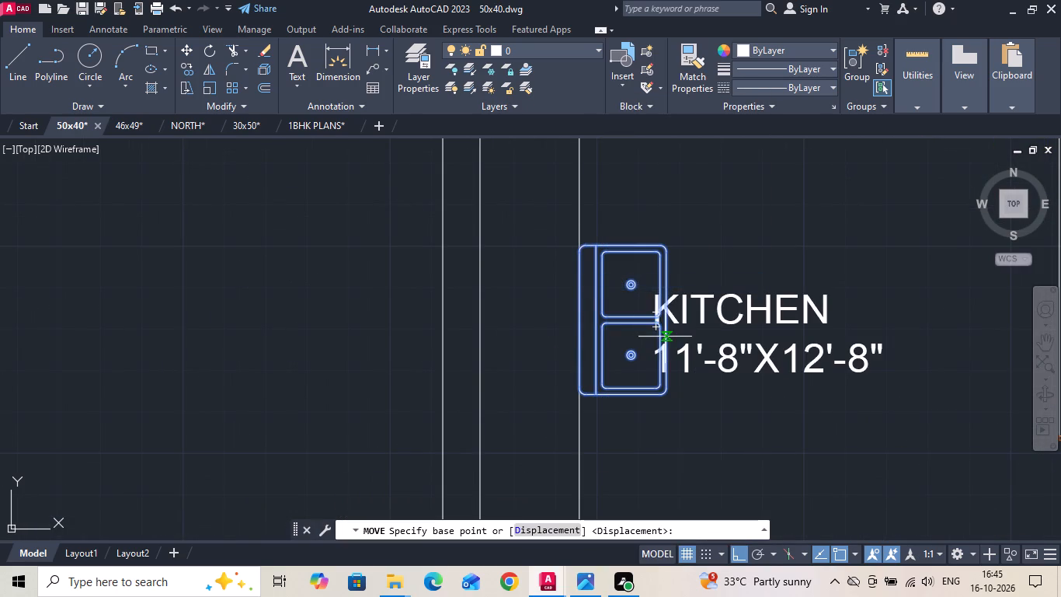
pyautogui.click(668, 319)
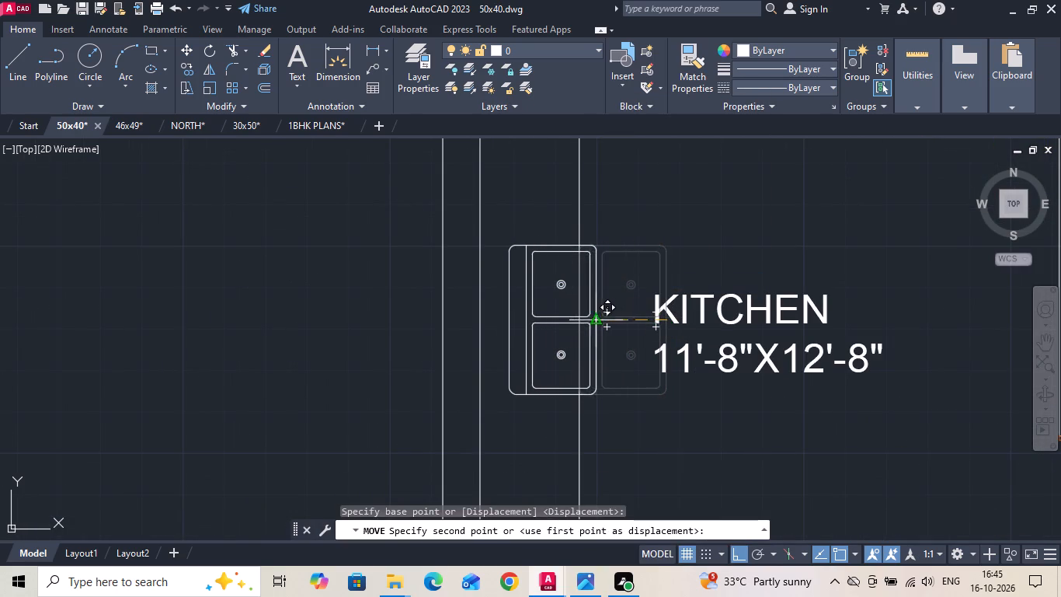
pyautogui.click(583, 318)
# Move the sink 1 inch back from the counter's front line towards the outer wall.
pyautogui.moveTo(558, 338); pyautogui.dragTo(553, 328)
pyautogui.click(539, 292)
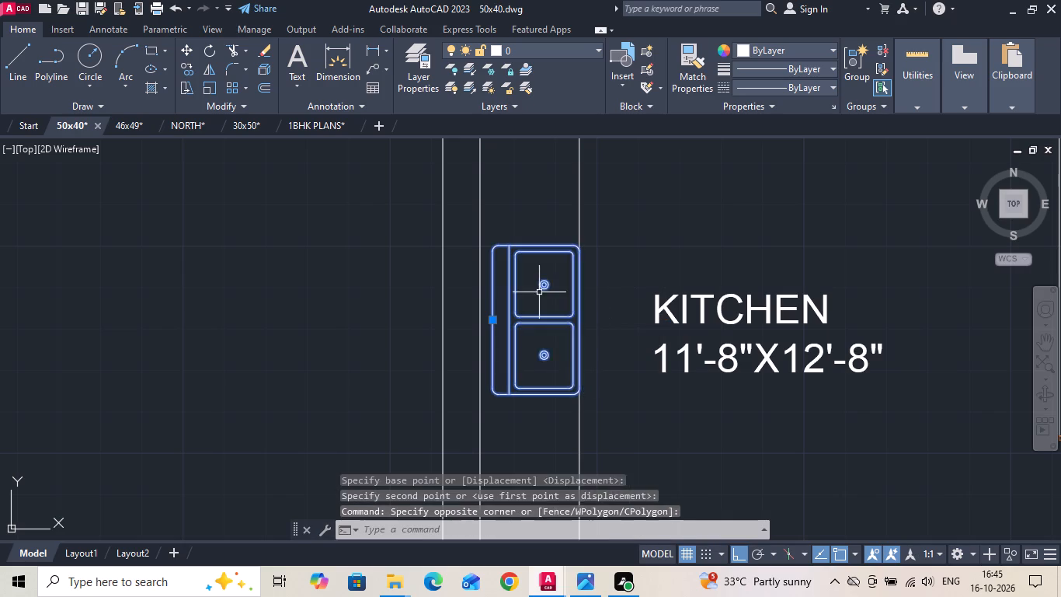
pyautogui.rightClick(539, 292)
pyautogui.click(586, 278)
pyautogui.click(673, 251)
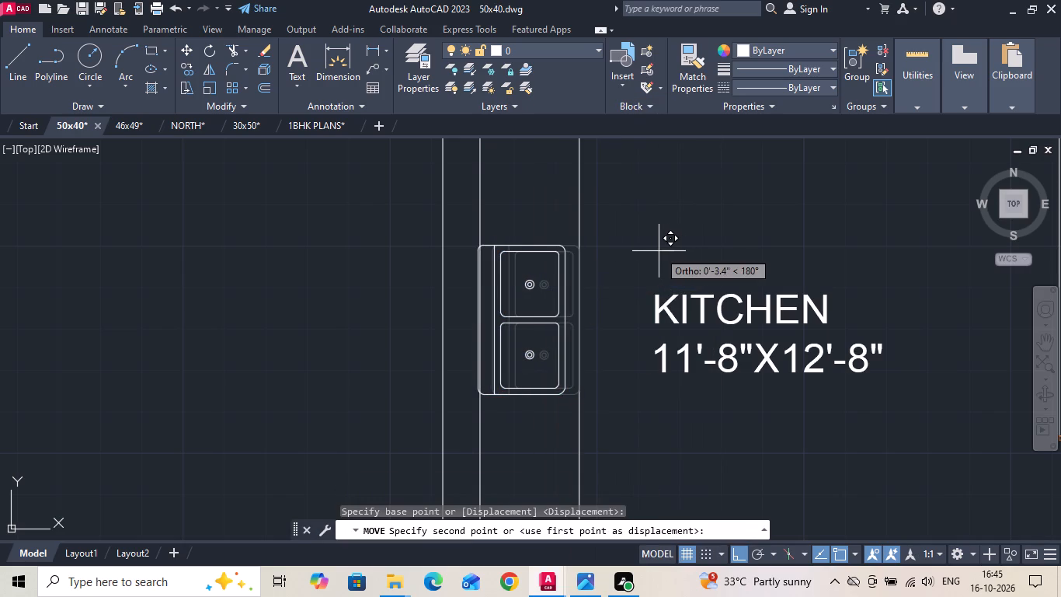
pyautogui.write('1')
pyautogui.press('space')
# Move the sink straight along the counter towards the staircase wall.
pyautogui.scroll(-4, 491, 309)
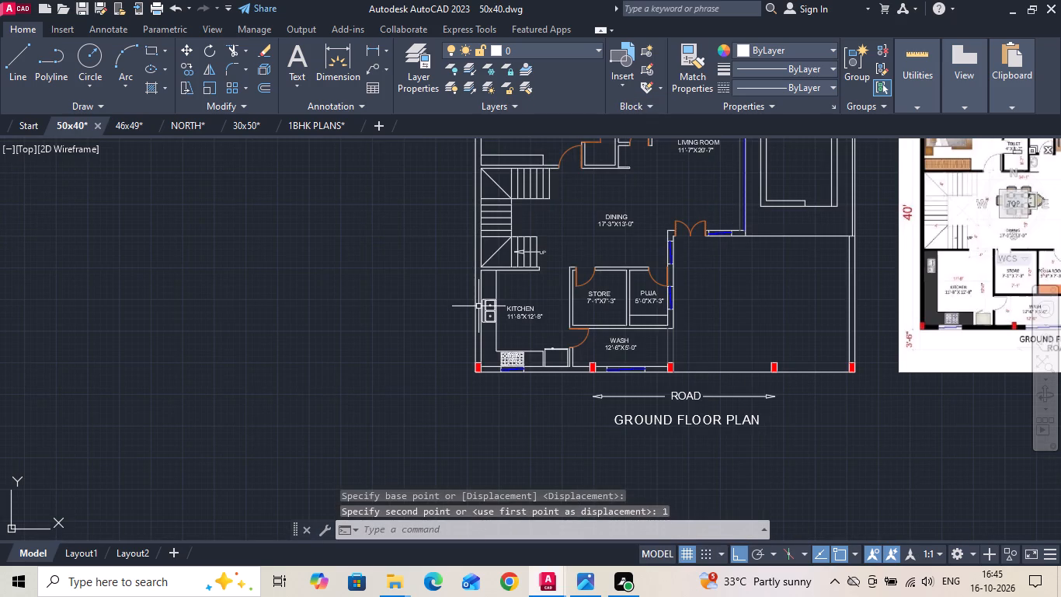
pyautogui.scroll(2, 514, 302)
pyautogui.click(440, 290)
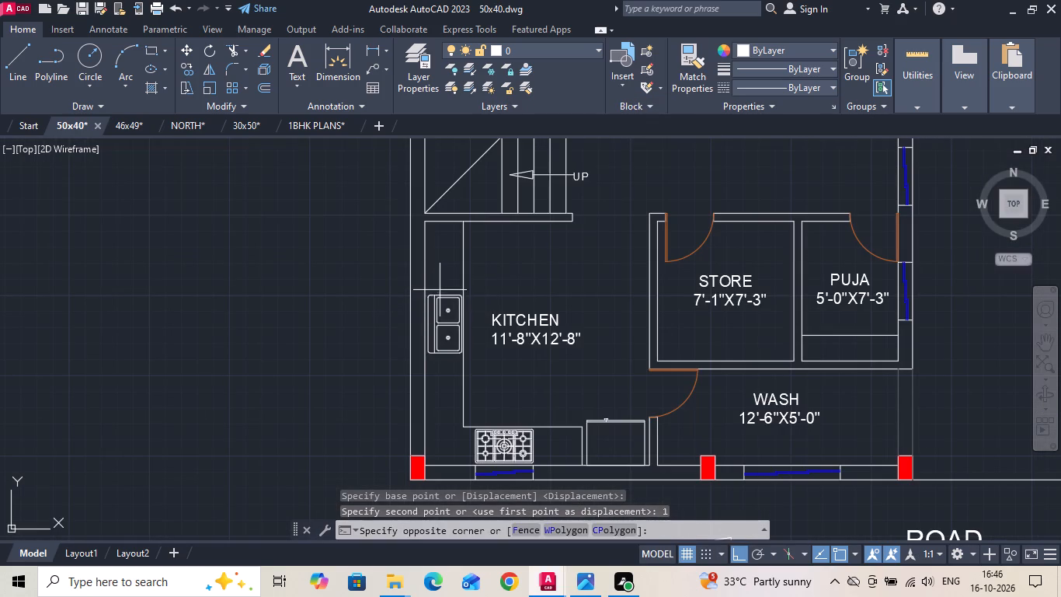
pyautogui.click(438, 309)
pyautogui.rightClick(438, 309)
pyautogui.click(467, 285)
pyautogui.click(569, 276)
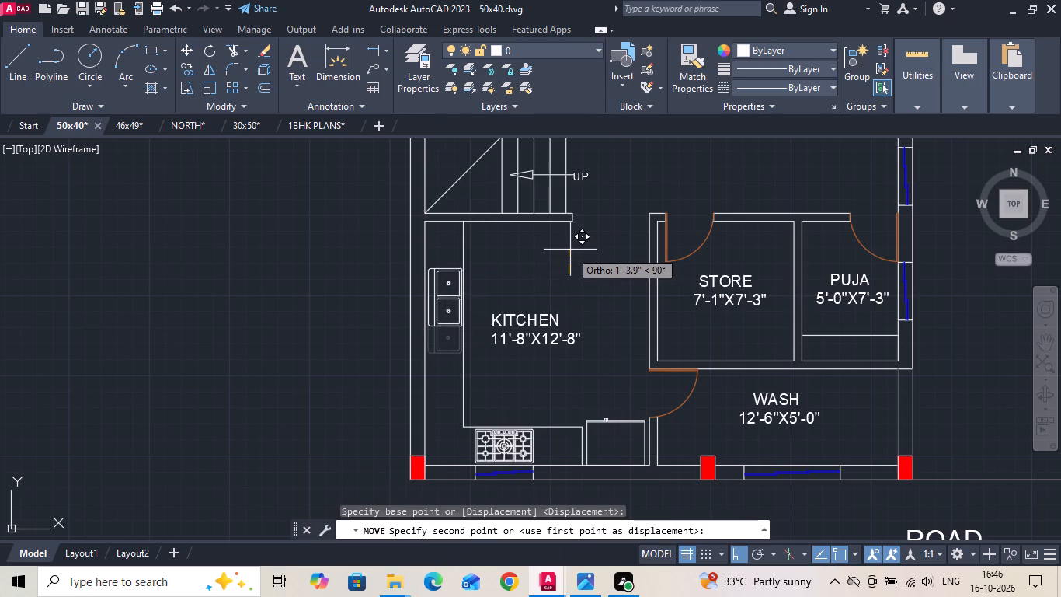
pyautogui.click(570, 242)
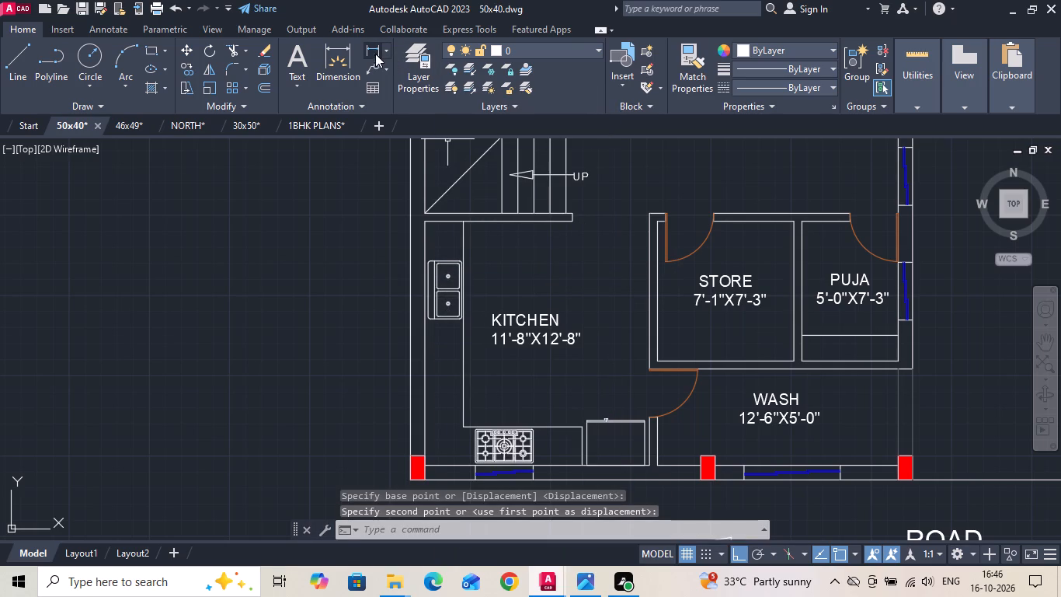
# Measure the distance between the staircase wall and the sink's near end.
pyautogui.click(374, 51)
pyautogui.scroll(2, 461, 247)
pyautogui.click(436, 181)
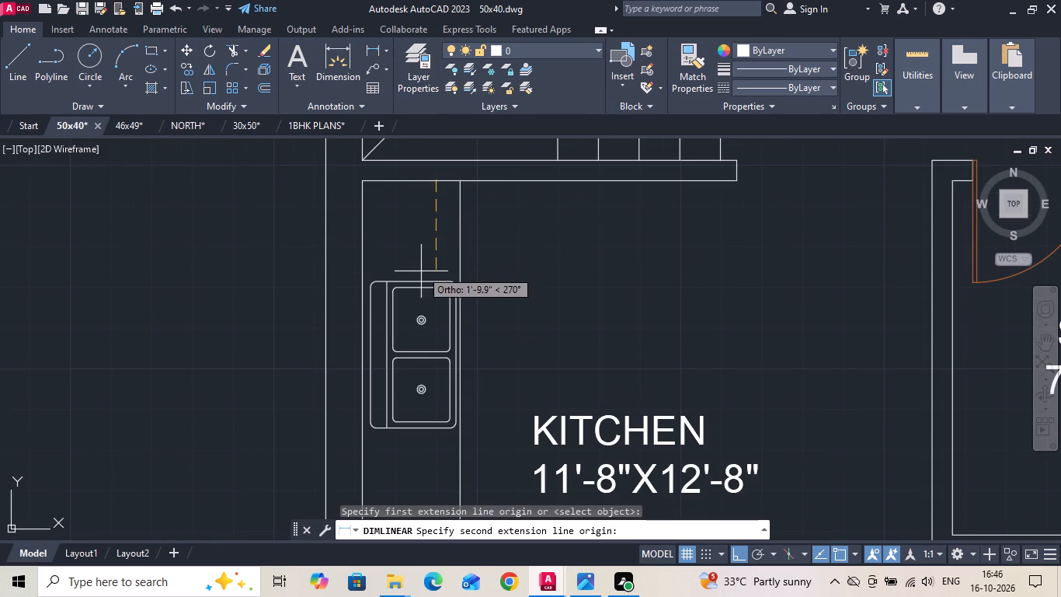
pyautogui.click(437, 278)
pyautogui.press('Escape')
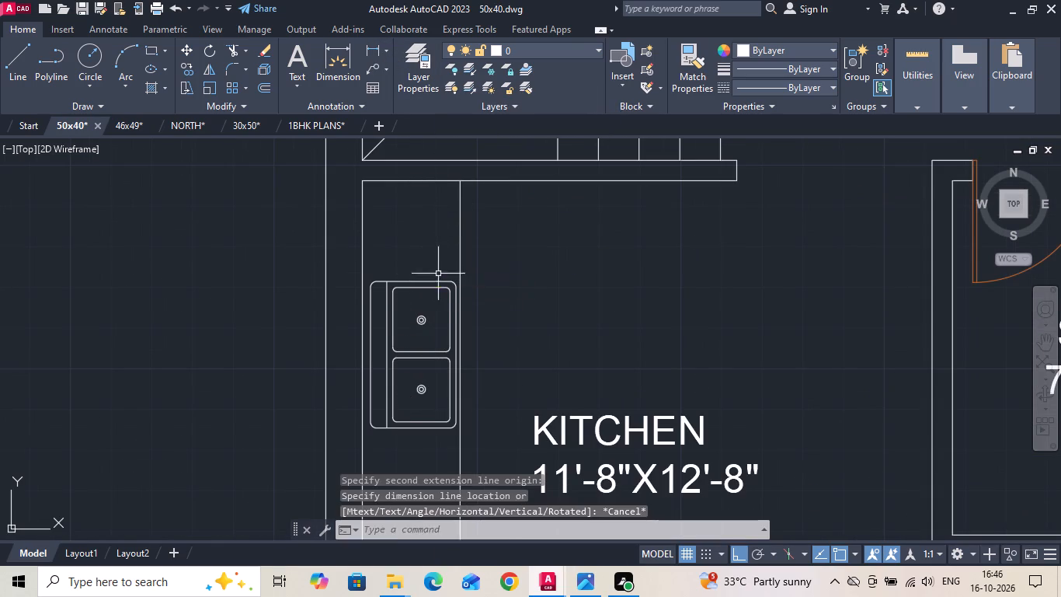
# Move the sink 0.7 inch to fine-tune its position on the counter.
pyautogui.moveTo(438, 272); pyautogui.dragTo(423, 313)
pyautogui.rightClick(422, 315)
pyautogui.click(421, 315)
pyautogui.rightClick(421, 313)
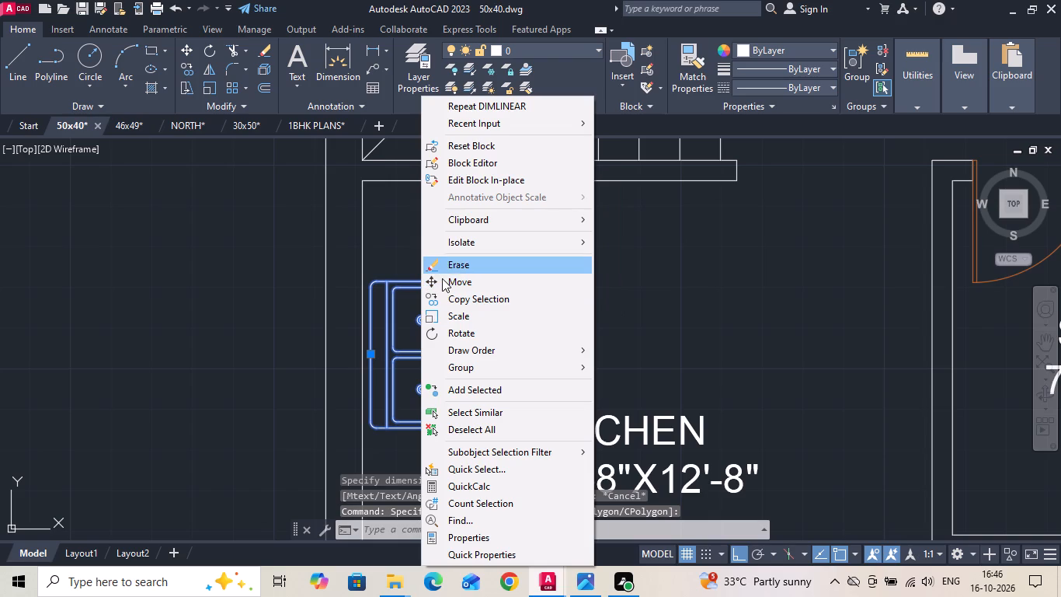
pyautogui.click(443, 286)
pyautogui.click(679, 343)
pyautogui.write('.7')
pyautogui.press('Return')
pyautogui.scroll(-2, 652, 323)
pyautogui.scroll(-2, 484, 271)
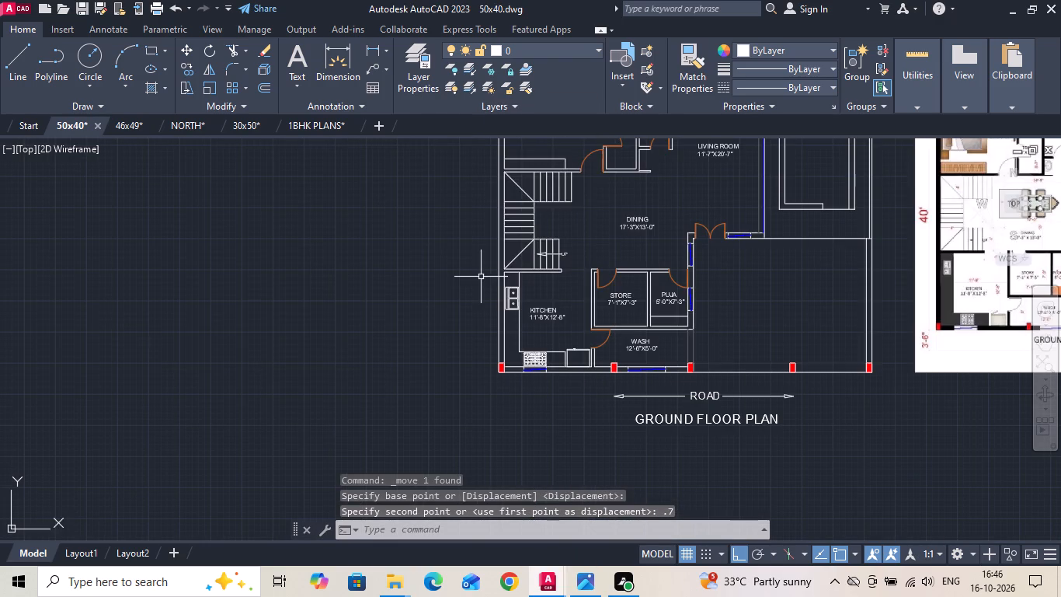
# Save the drawing.
pyautogui.hotkey('ctrl', 's')
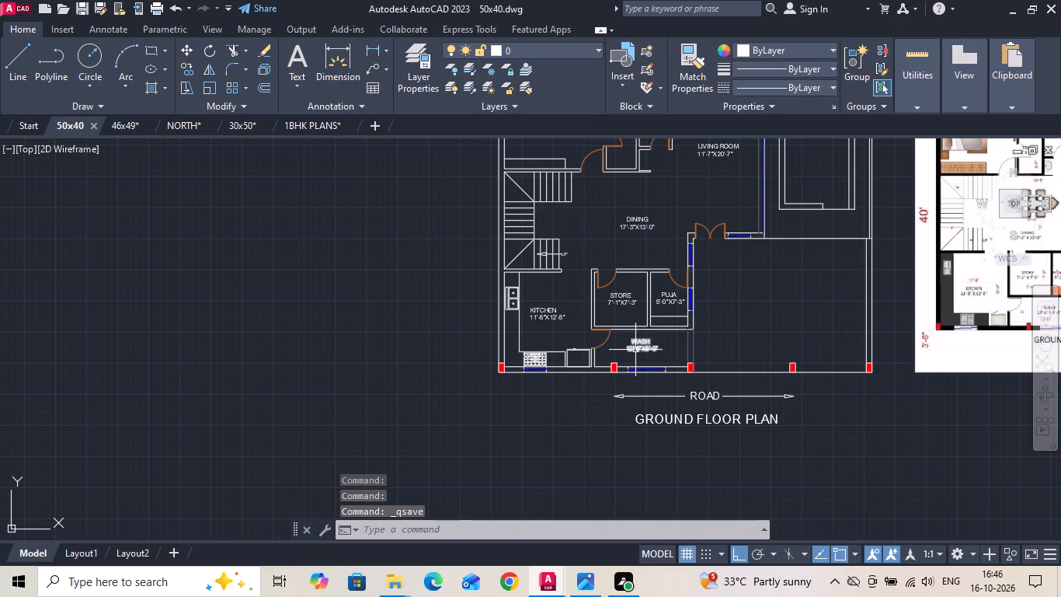
# Copy the red MAIN GATE label from the older ground floor plan into the wider gate opening between the parking's front columns.
pyautogui.moveTo(576, 379); pyautogui.dragTo(402, 424, button='middle')
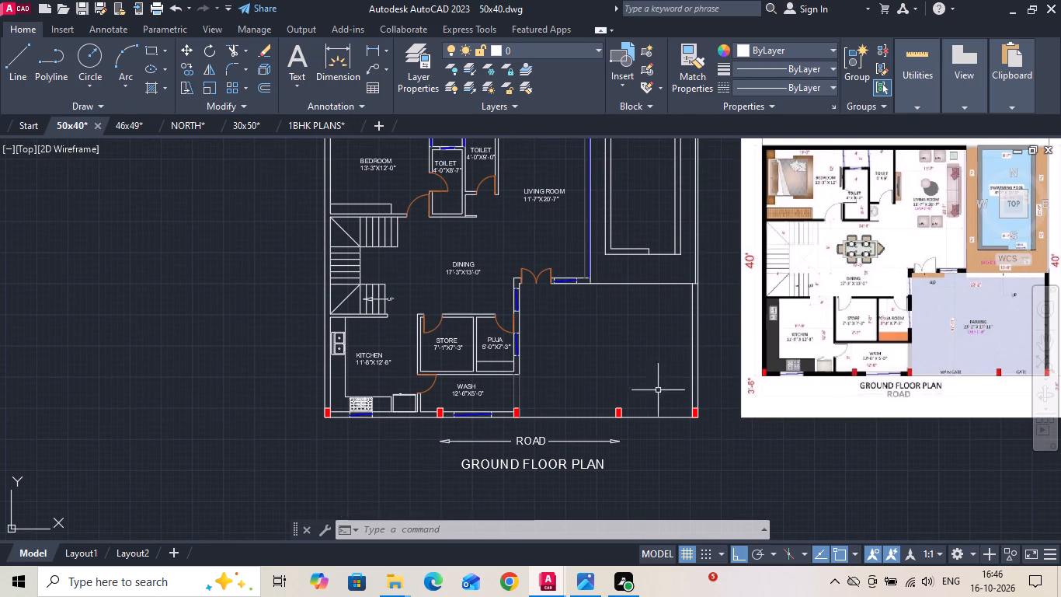
pyautogui.scroll(-2, 487, 392)
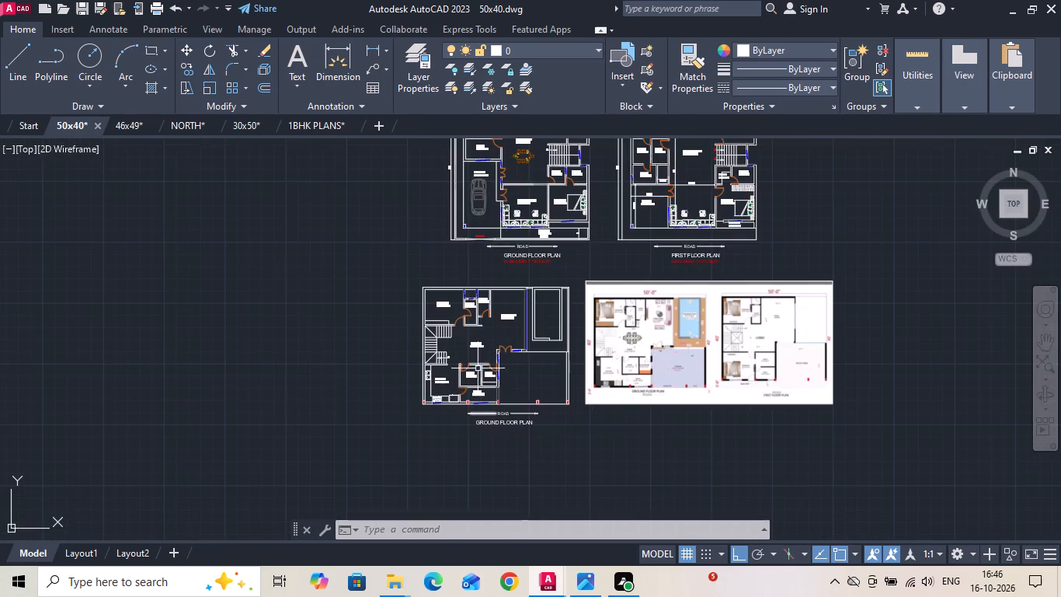
pyautogui.scroll(2, 495, 220)
pyautogui.click(451, 257)
pyautogui.rightClick(451, 257)
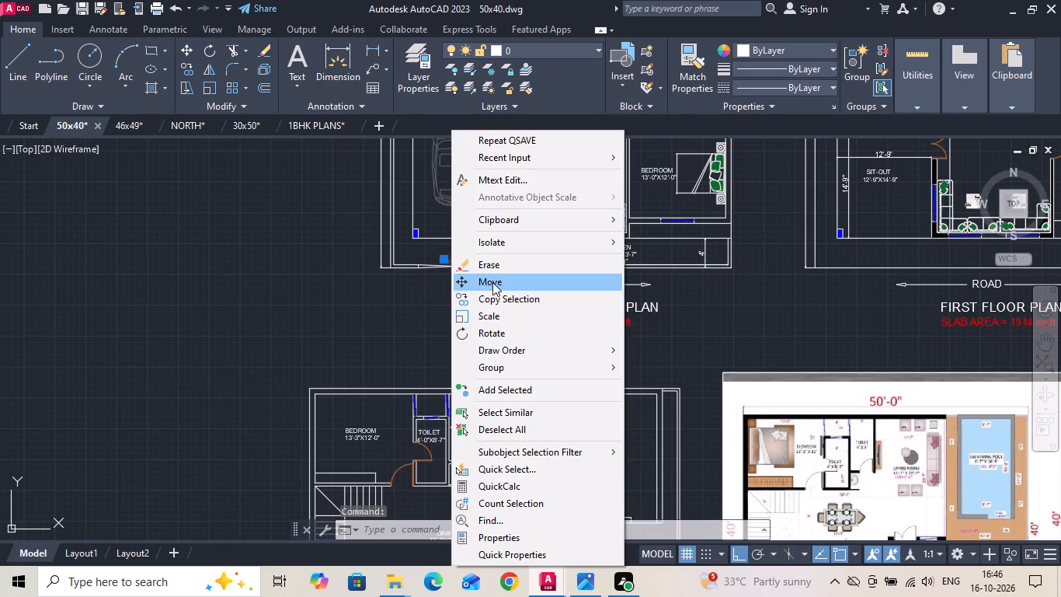
pyautogui.click(499, 293)
pyautogui.moveTo(481, 238); pyautogui.dragTo(473, 318)
pyautogui.moveTo(468, 356); pyautogui.dragTo(485, 167, button='middle')
pyautogui.scroll(-1, 488, 158)
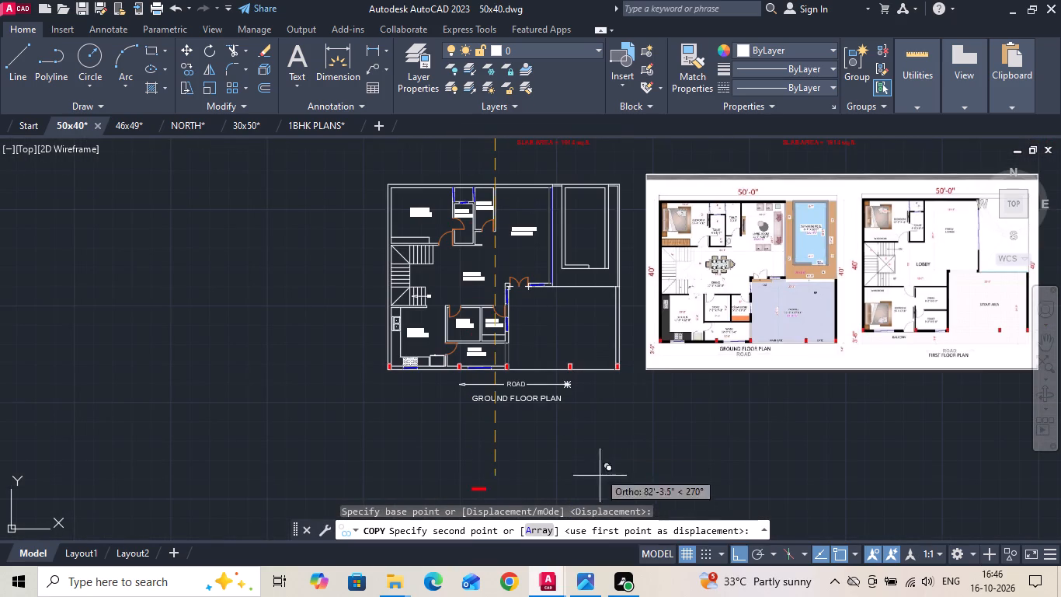
pyautogui.click(736, 556)
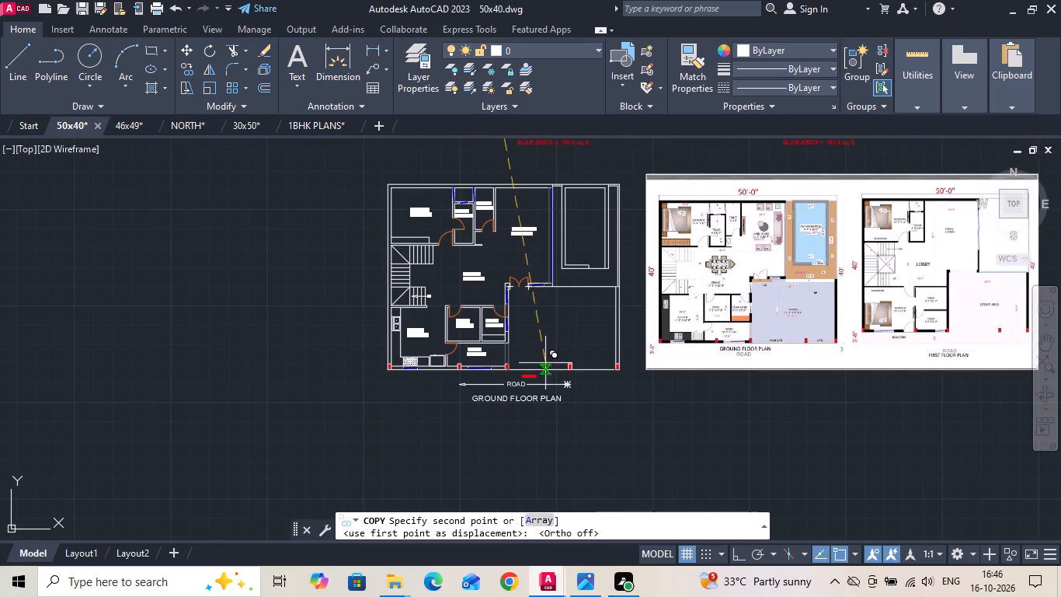
pyautogui.scroll(3, 855, 361)
pyautogui.scroll(-2, 857, 355)
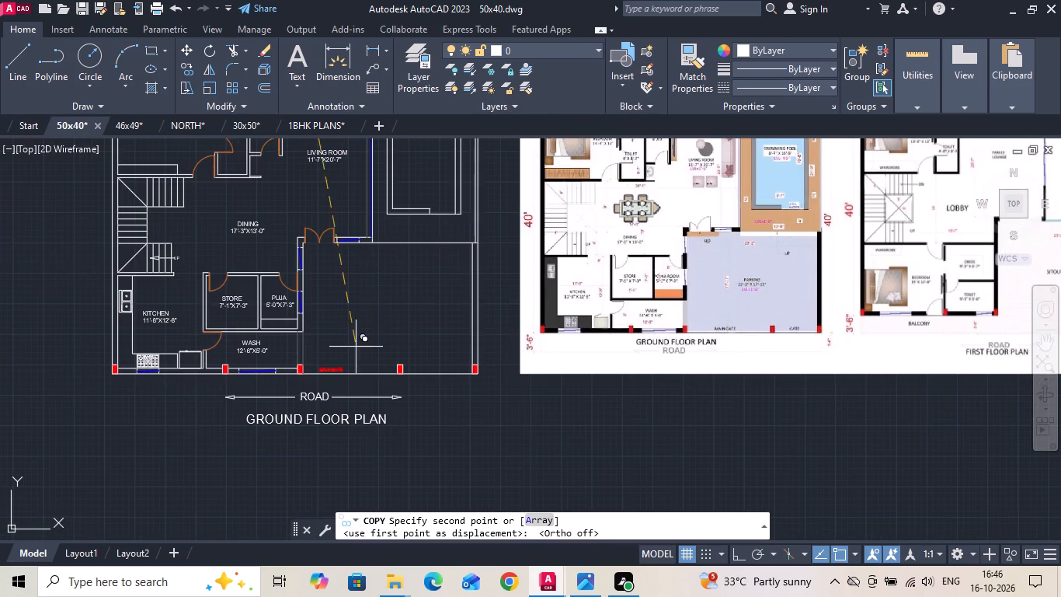
pyautogui.scroll(2, 348, 347)
pyautogui.click(421, 346)
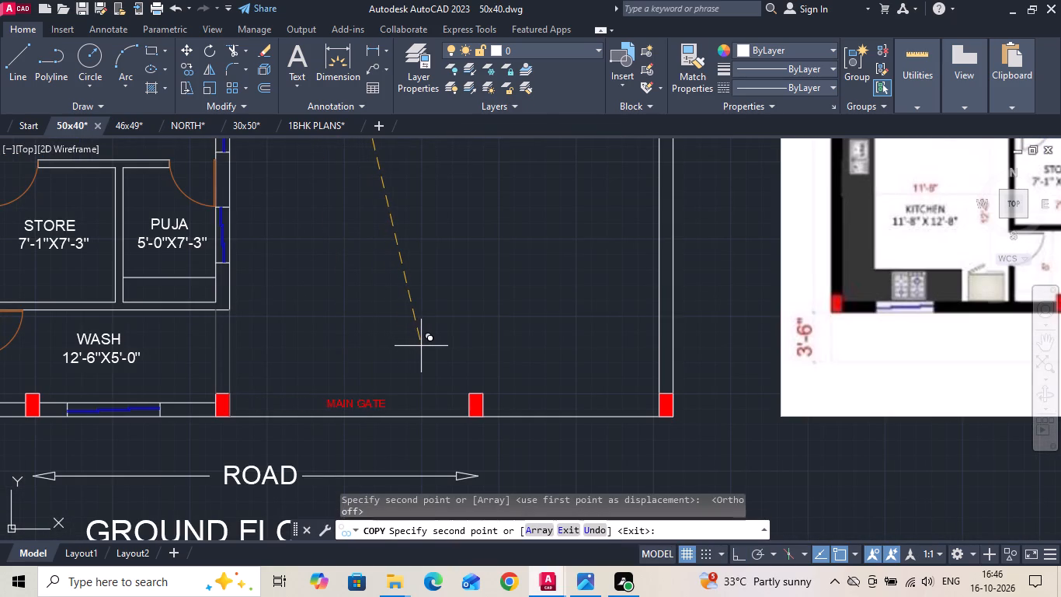
pyautogui.scroll(-2, 346, 351)
pyautogui.scroll(2, 830, 315)
pyautogui.scroll(-2, 826, 316)
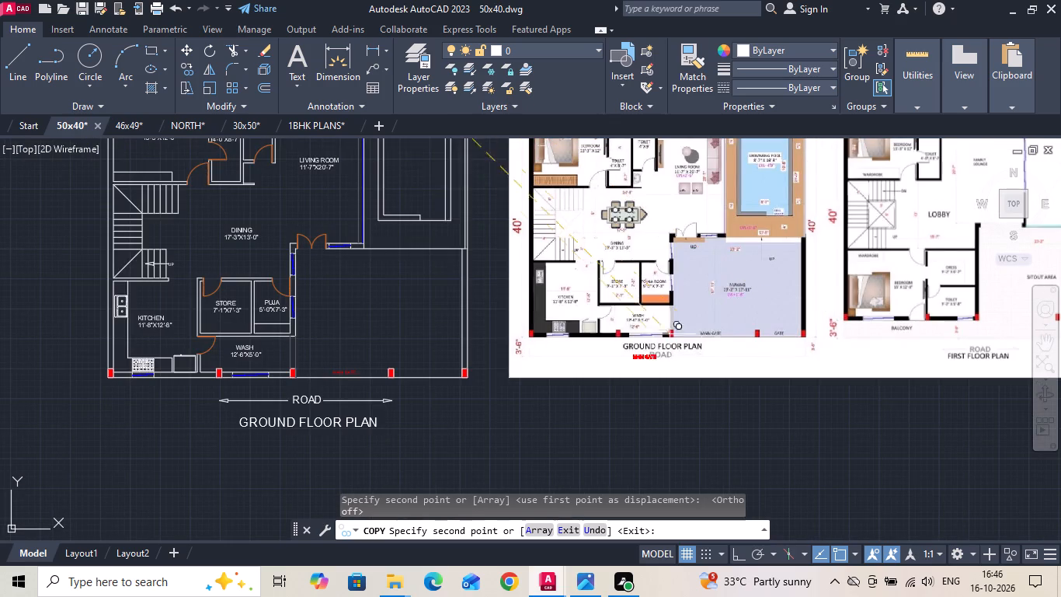
pyautogui.scroll(2, 426, 368)
pyautogui.press('Escape')
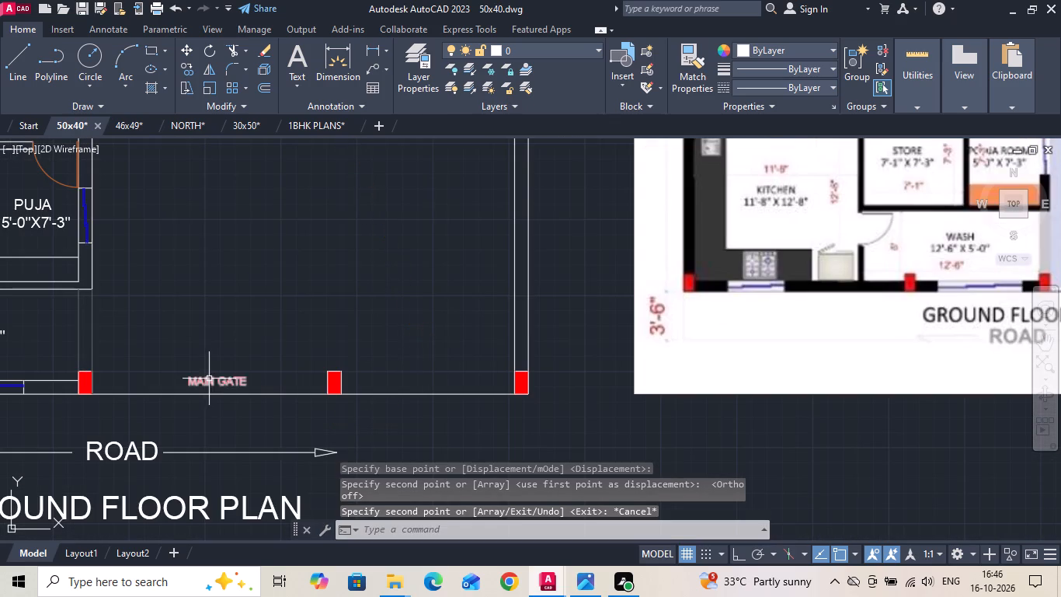
# Copy the MAIN GATE label straight along the front about 11'-8" into the smaller opening beside the outer side wall.
pyautogui.click(209, 379)
pyautogui.rightClick(207, 379)
pyautogui.click(271, 306)
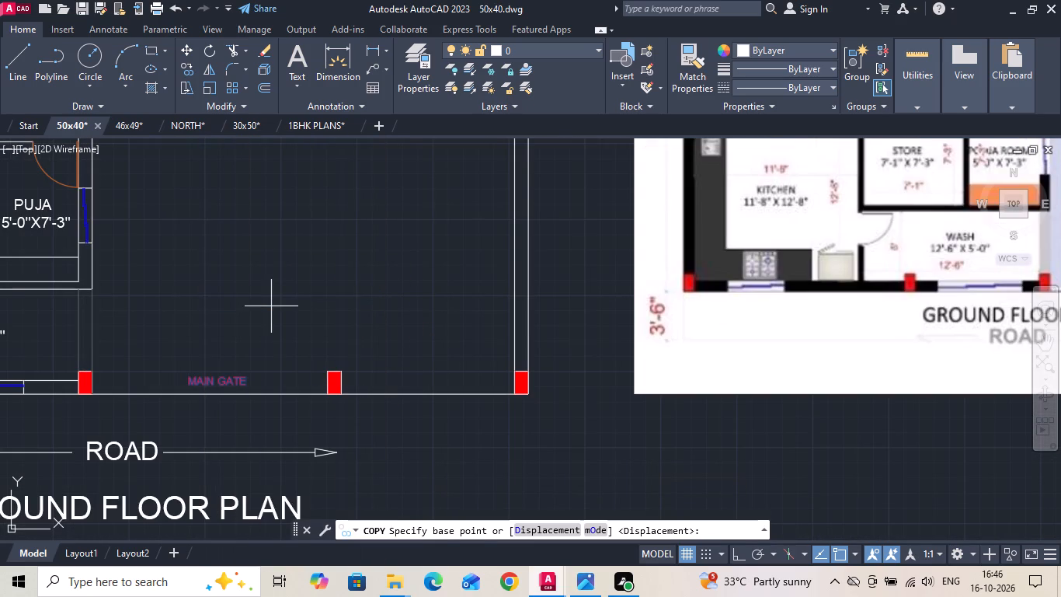
pyautogui.press('F8')
pyautogui.click(259, 410)
pyautogui.scroll(1, 455, 455)
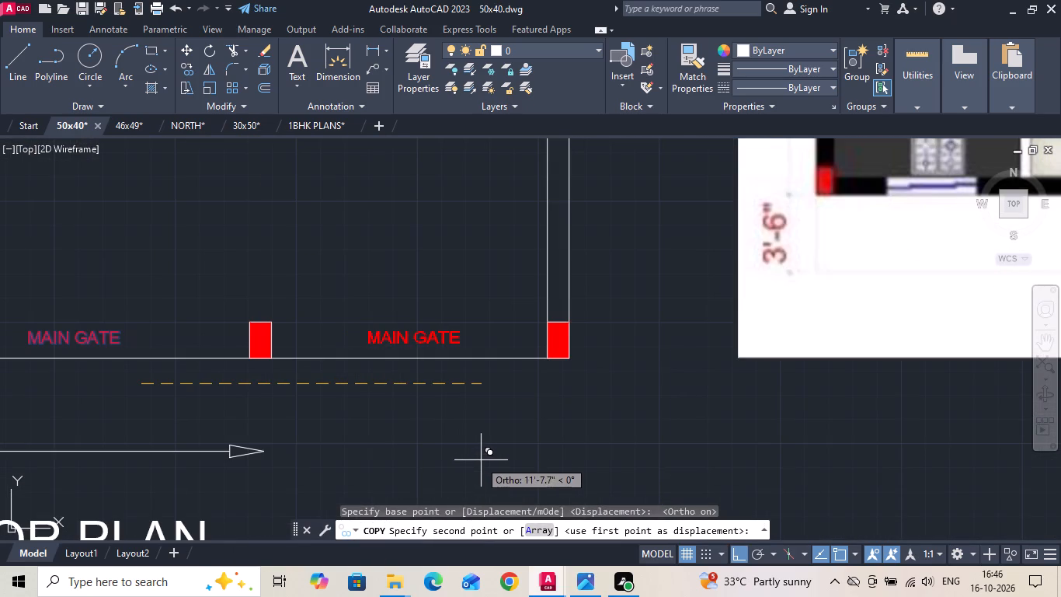
pyautogui.click(481, 460)
pyautogui.press('Escape')
# Change the copied label in the smaller front opening to read GATE.
pyautogui.doubleClick(407, 337)
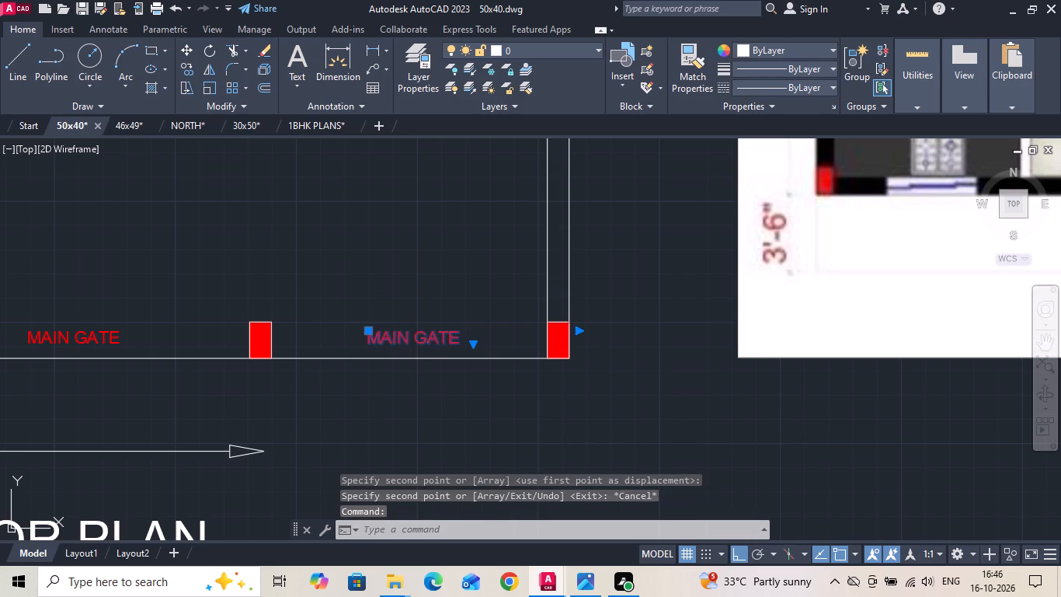
pyautogui.moveTo(408, 338); pyautogui.dragTo(340, 340)
pyautogui.press('BackSpace')
pyautogui.click(388, 424)
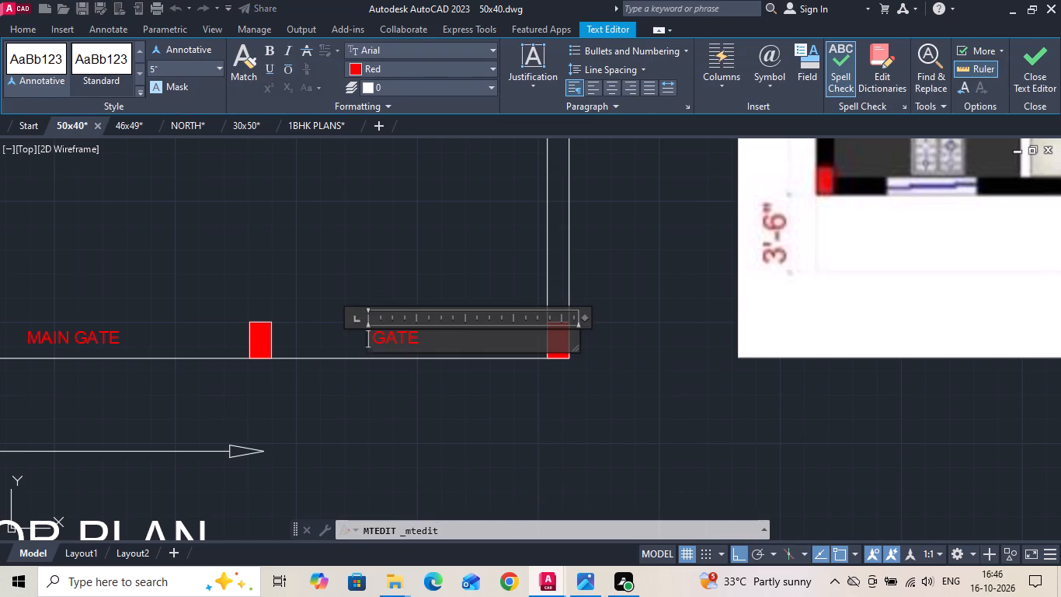
# Offset the front boundary line along the road 2 inches inward to form the gate line.
pyautogui.scroll(-2, 430, 384)
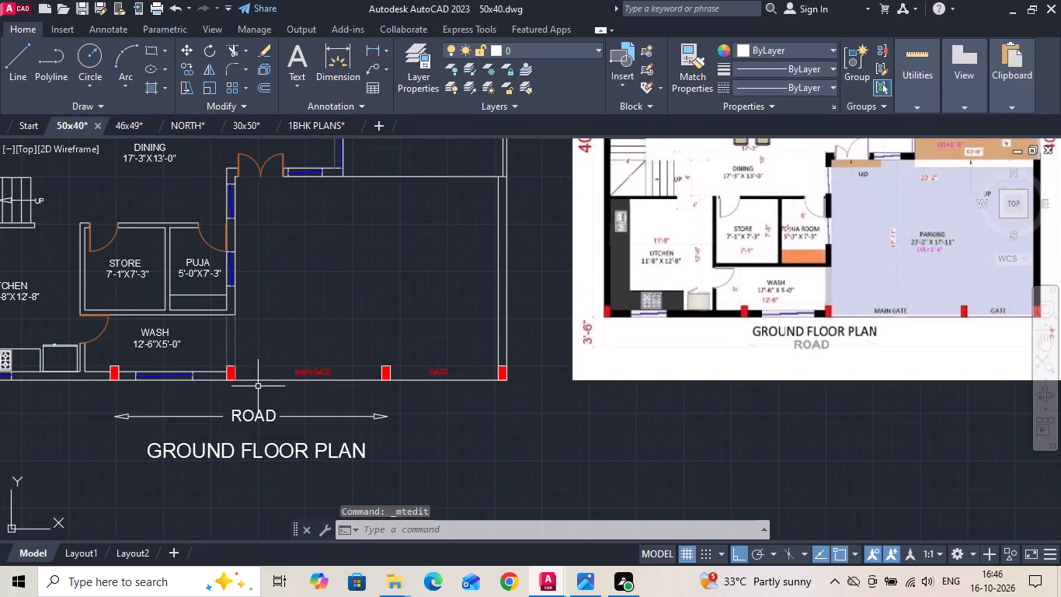
pyautogui.write('O 2')
pyautogui.press('space')
pyautogui.scroll(1, 249, 381)
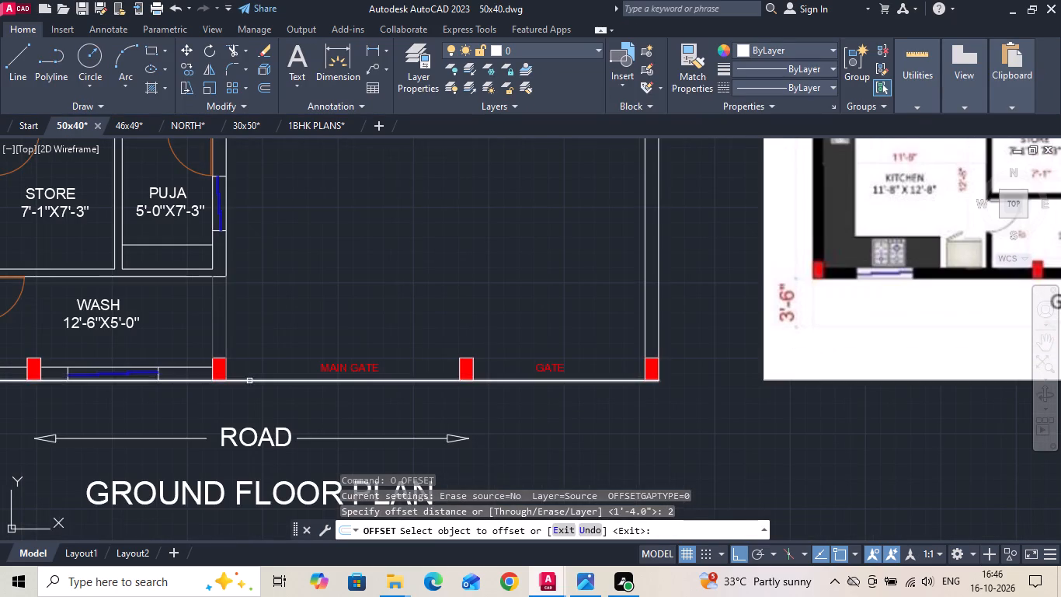
pyautogui.click(249, 381)
pyautogui.click(256, 361)
pyautogui.press('Escape')
# Trim away the part of the offset gate line that runs through the wash and kitchen front wall.
pyautogui.press('t')
pyautogui.press('r')
pyautogui.press('space')
pyautogui.press('space')
pyautogui.scroll(2, 229, 376)
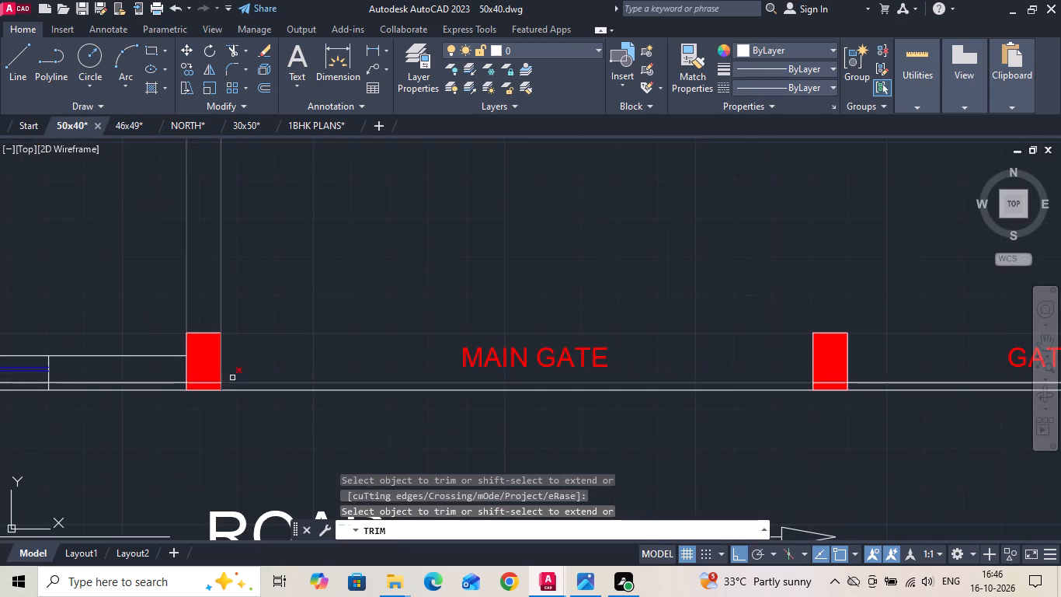
pyautogui.click(181, 383)
pyautogui.press('Escape')
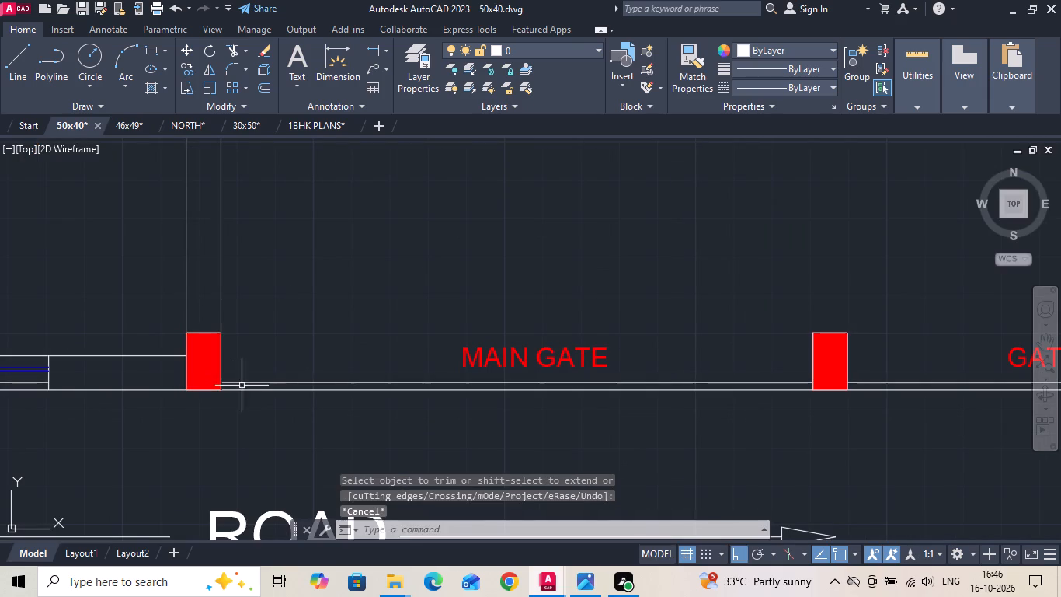
# Shorten the gate line's end to the parking-side face of the column between wash and parking.
pyautogui.click(245, 386)
pyautogui.click(244, 375)
pyautogui.scroll(1, 236, 381)
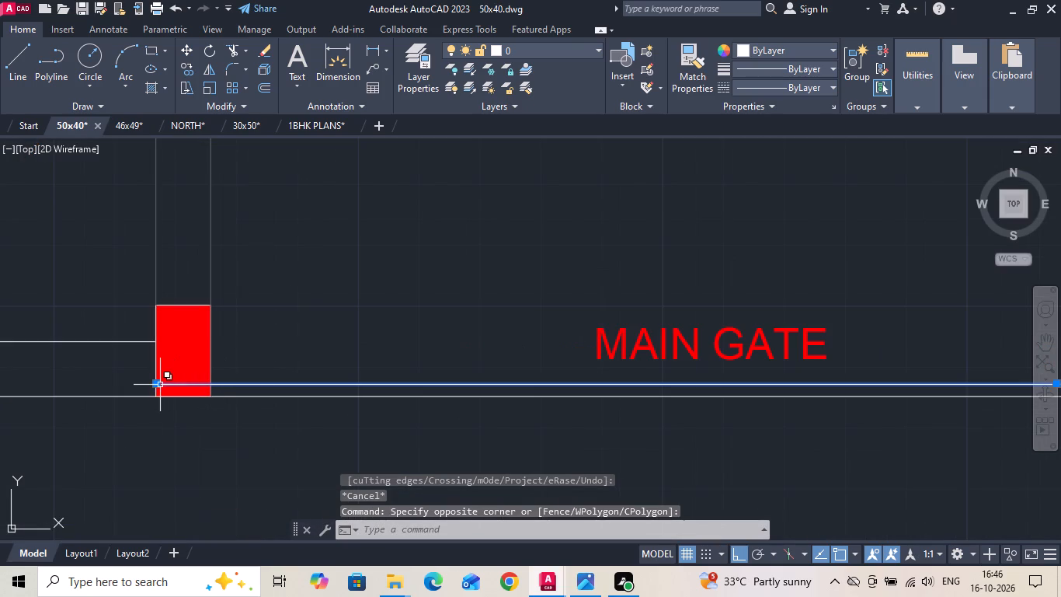
pyautogui.click(155, 383)
pyautogui.click(205, 383)
pyautogui.press('Escape')
# Save the drawing with the finished gate line and labels.
pyautogui.scroll(-3, 191, 403)
pyautogui.scroll(-2, 302, 396)
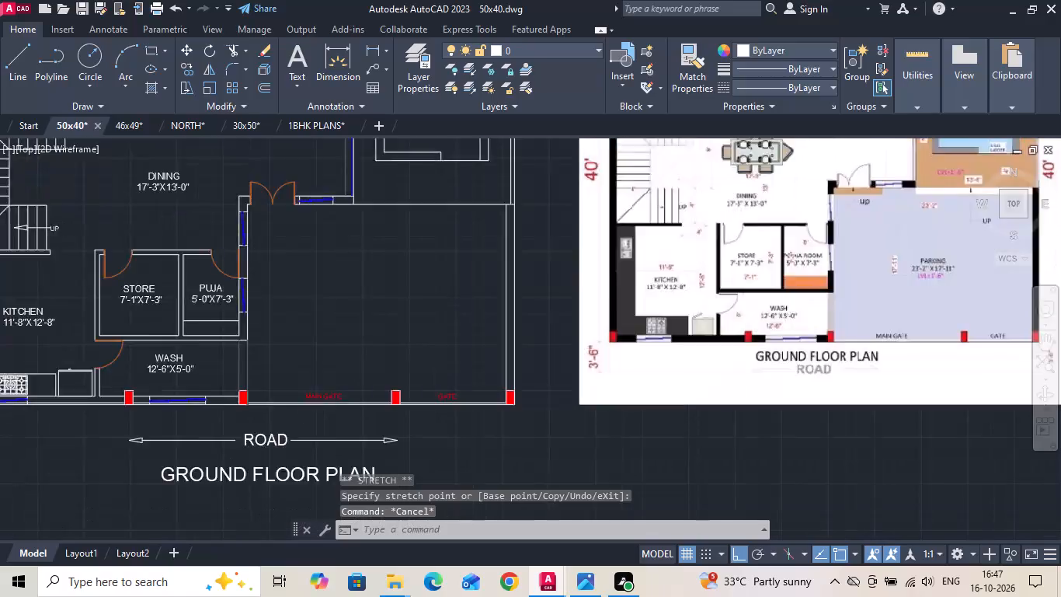
pyautogui.press('Escape')
pyautogui.hotkey('ctrl', 's')
pyautogui.hotkey('ctrl', 's')
pyautogui.hotkey('ctrl', 's')
pyautogui.hotkey('ctrl', 's')
pyautogui.hotkey('ctrl', 's')
pyautogui.hotkey('ctrl', 's')
pyautogui.hotkey('ctrl', 's')
pyautogui.hotkey('ctrl', 's')
pyautogui.hotkey('ctrl', 's')
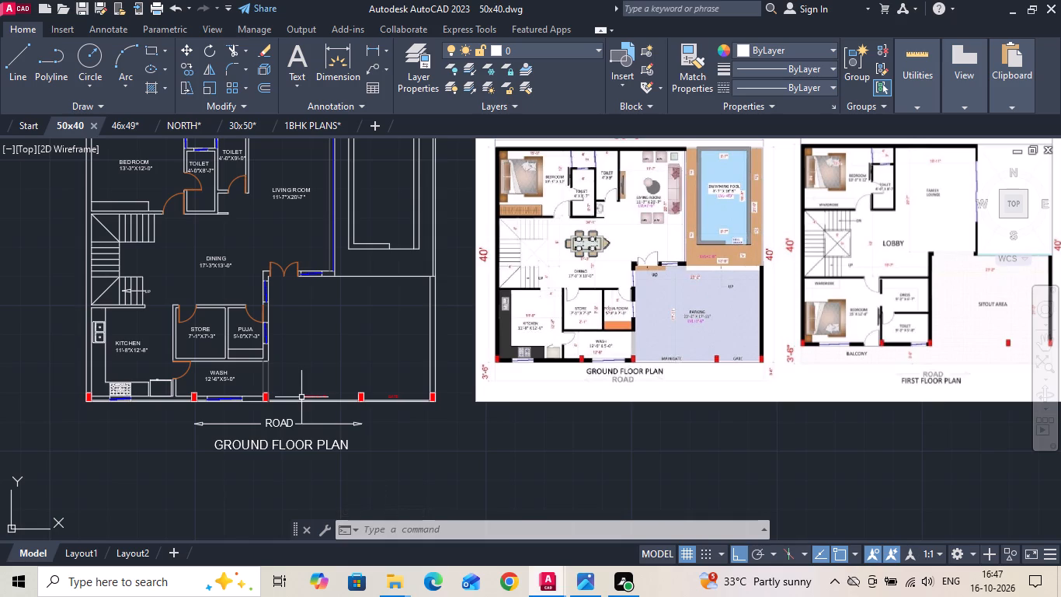
pyautogui.hotkey('ctrl', 's')
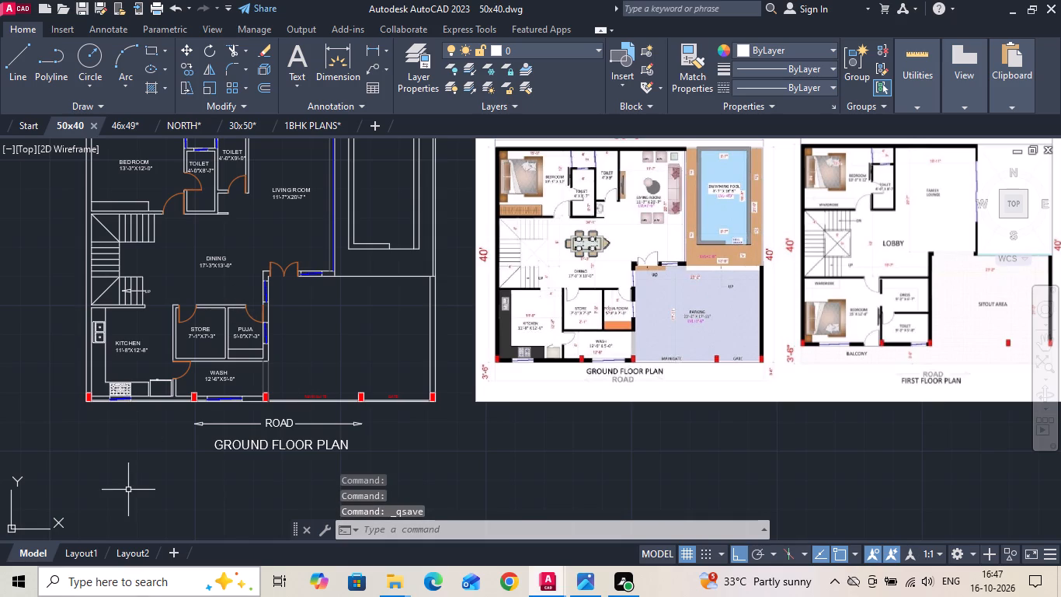
# Set the ISO-25 dimension style's text color to Red and make the style current.
pyautogui.scroll(-1, 516, 406)
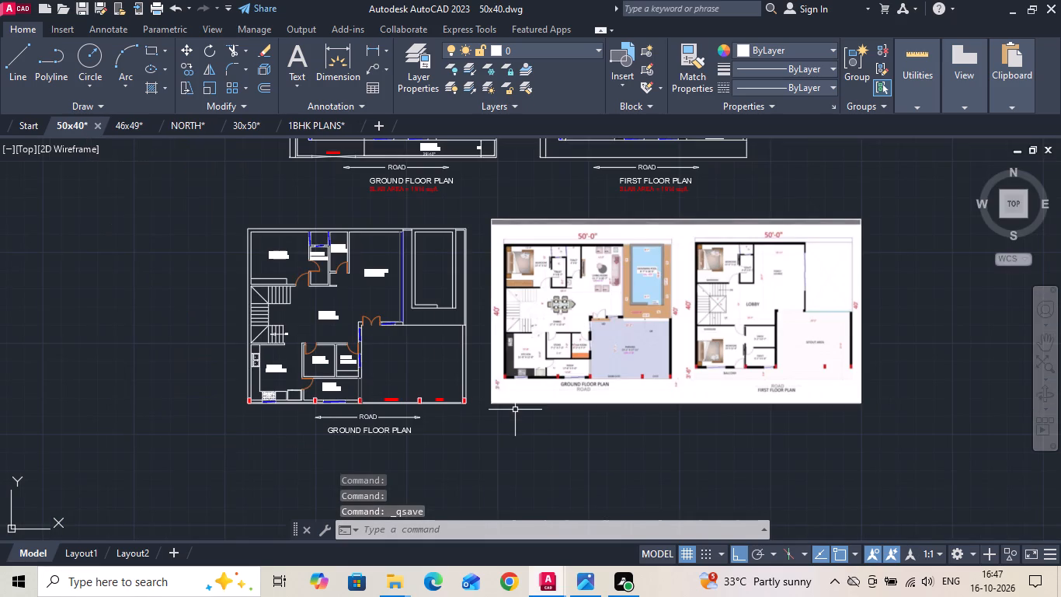
pyautogui.press('d')
pyautogui.press('space')
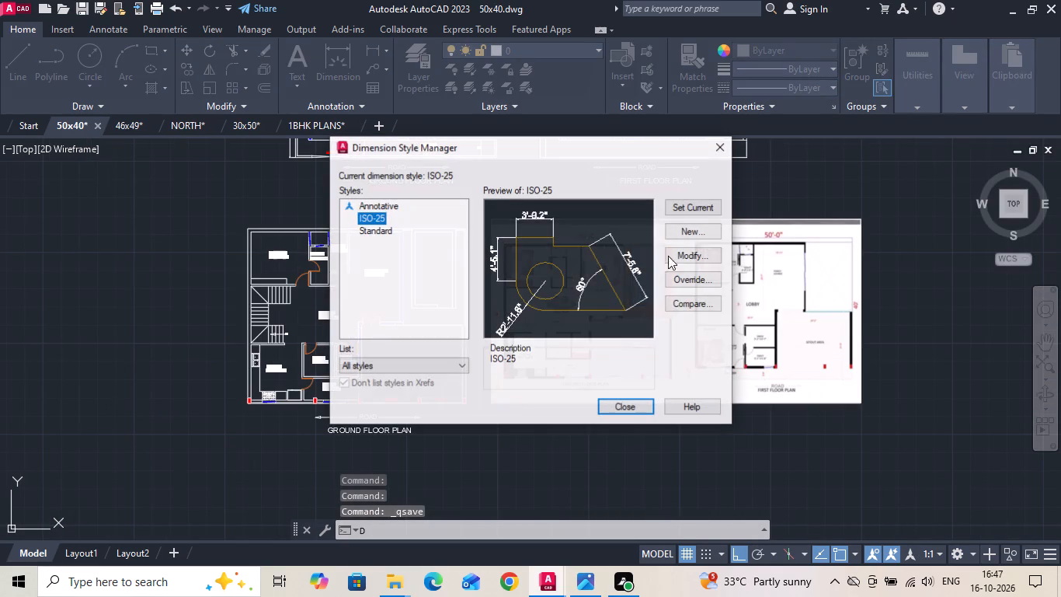
pyautogui.click(691, 253)
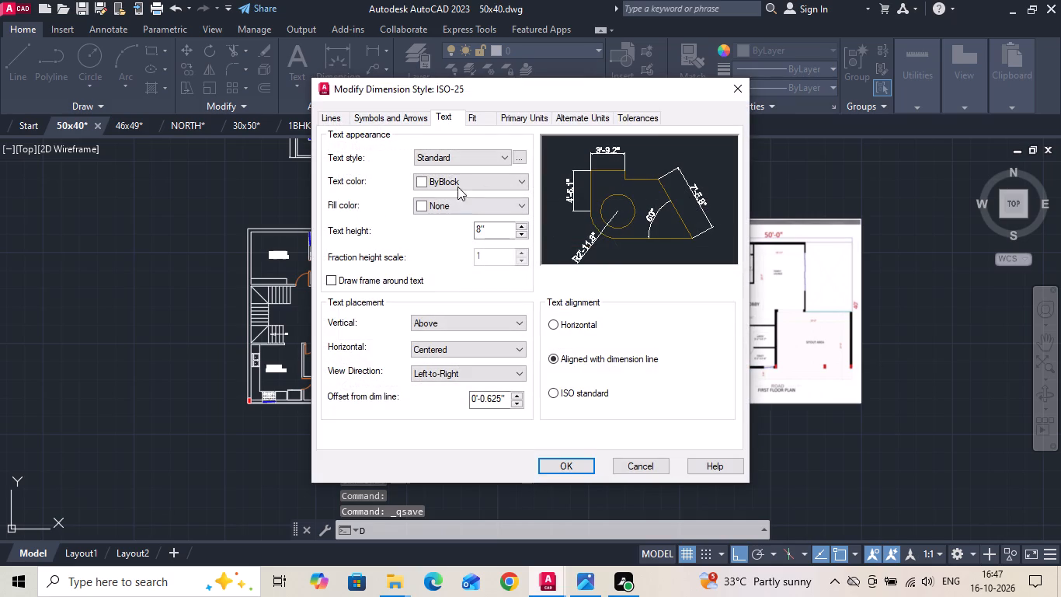
pyautogui.click(420, 180)
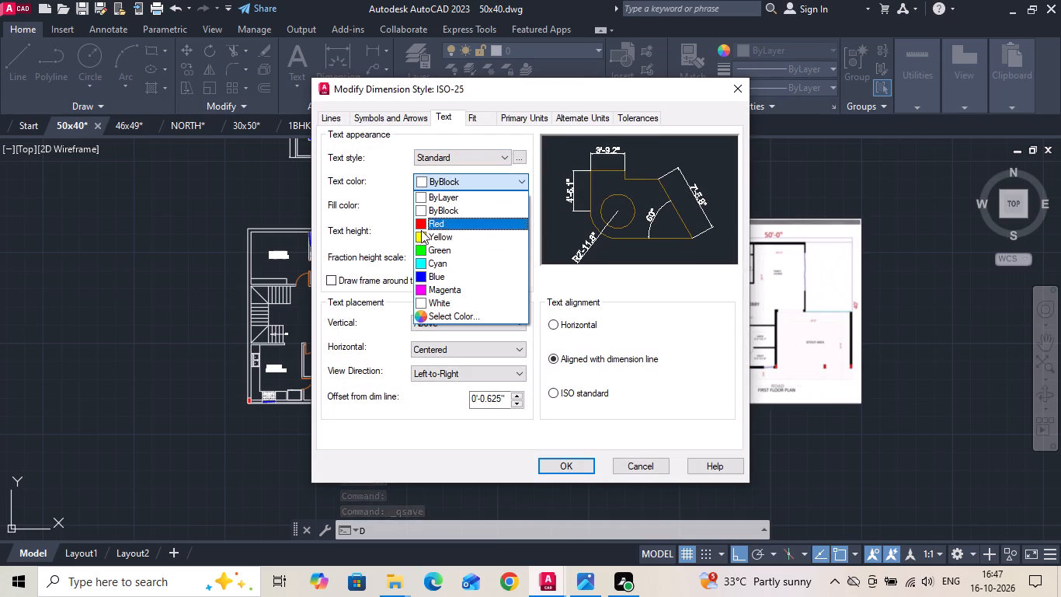
pyautogui.click(419, 222)
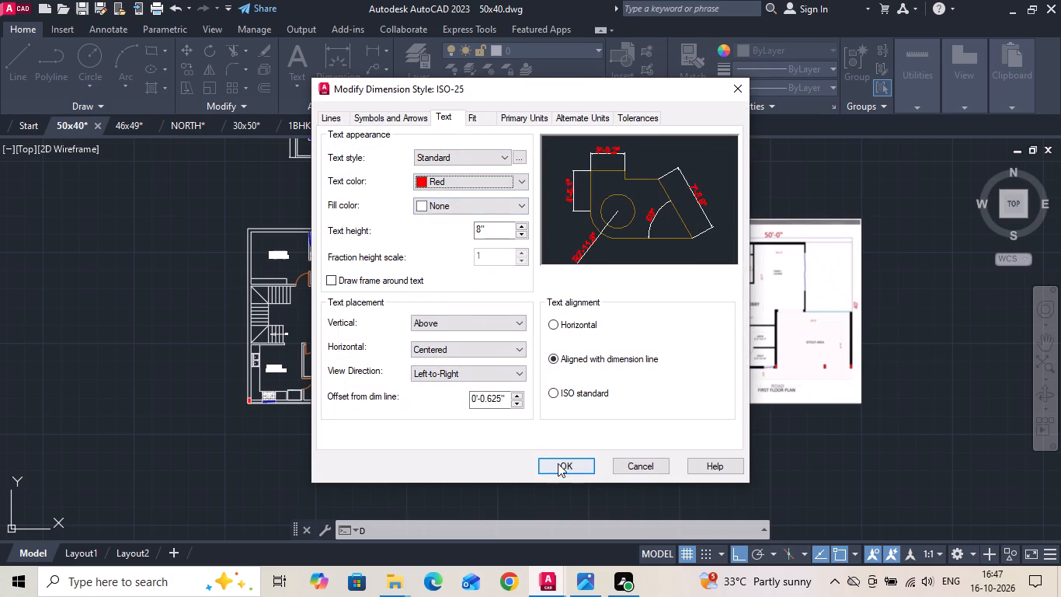
pyautogui.click(558, 463)
pyautogui.click(683, 211)
pyautogui.click(648, 403)
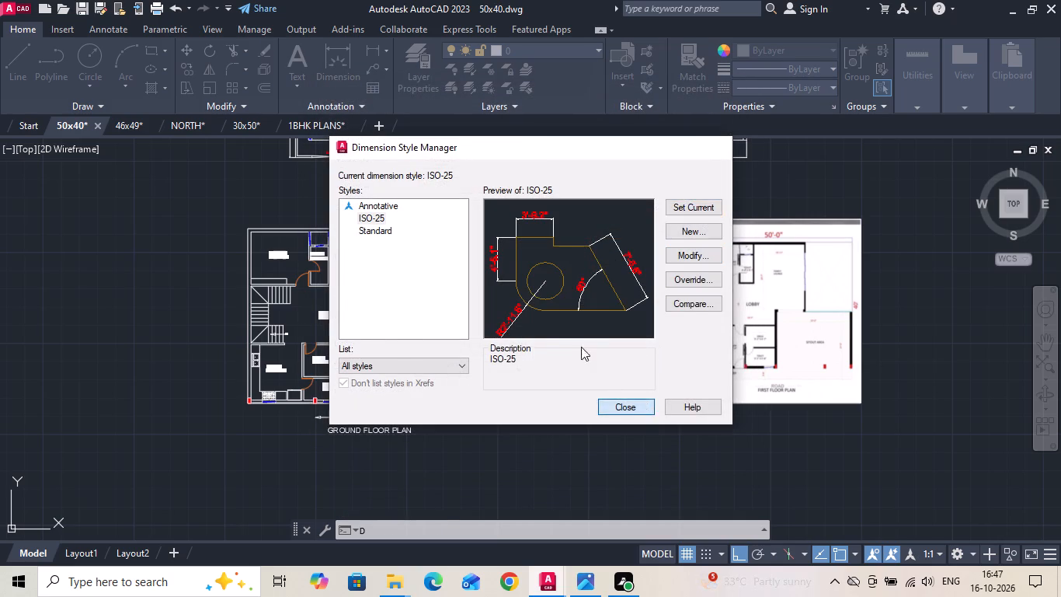
# Add a linear dimension across the plan's full outer width, placed just outside the rear wall of the bedroom and living room.
pyautogui.click(366, 49)
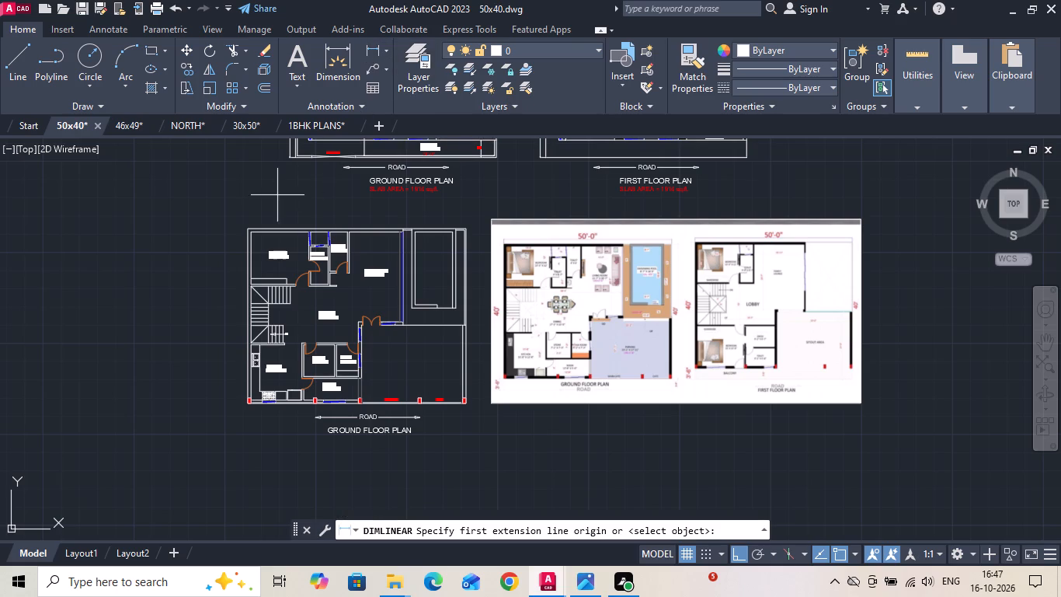
pyautogui.scroll(3, 259, 227)
pyautogui.click(220, 234)
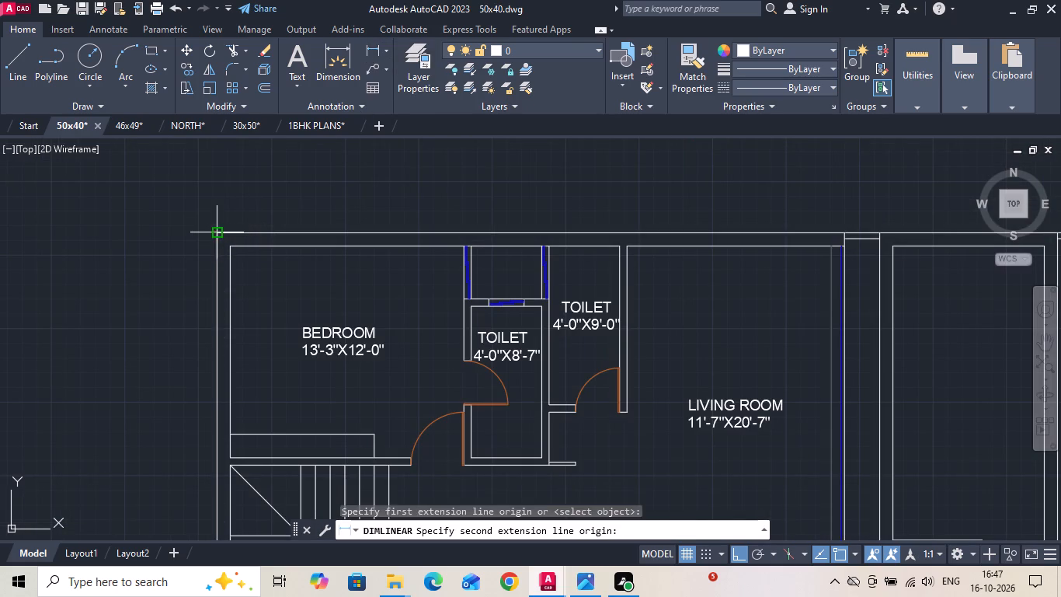
pyautogui.scroll(-2, 192, 252)
pyautogui.scroll(2, 583, 219)
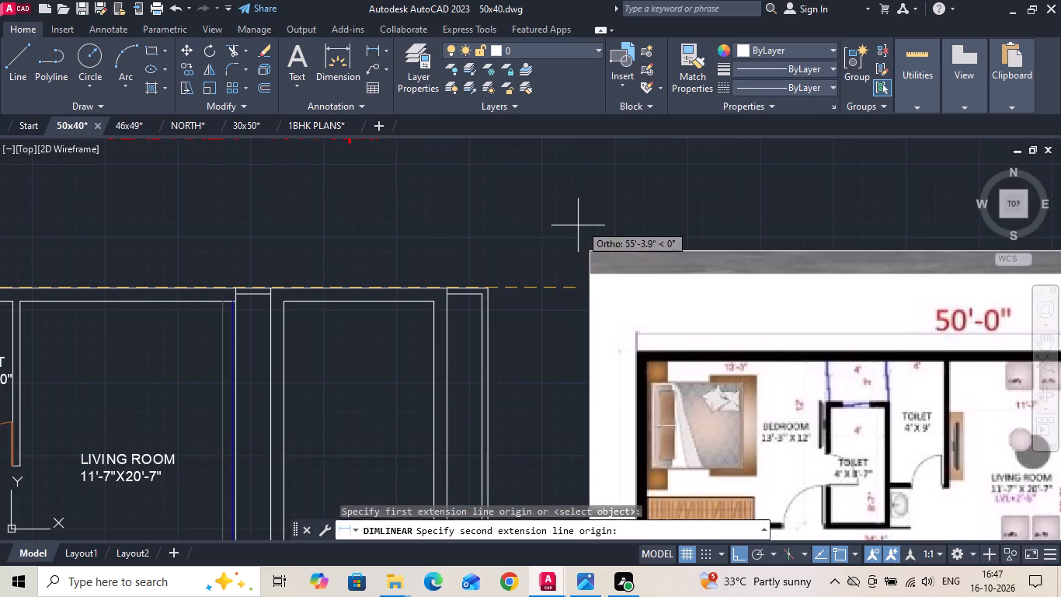
pyautogui.click(490, 287)
pyautogui.scroll(-1, 490, 270)
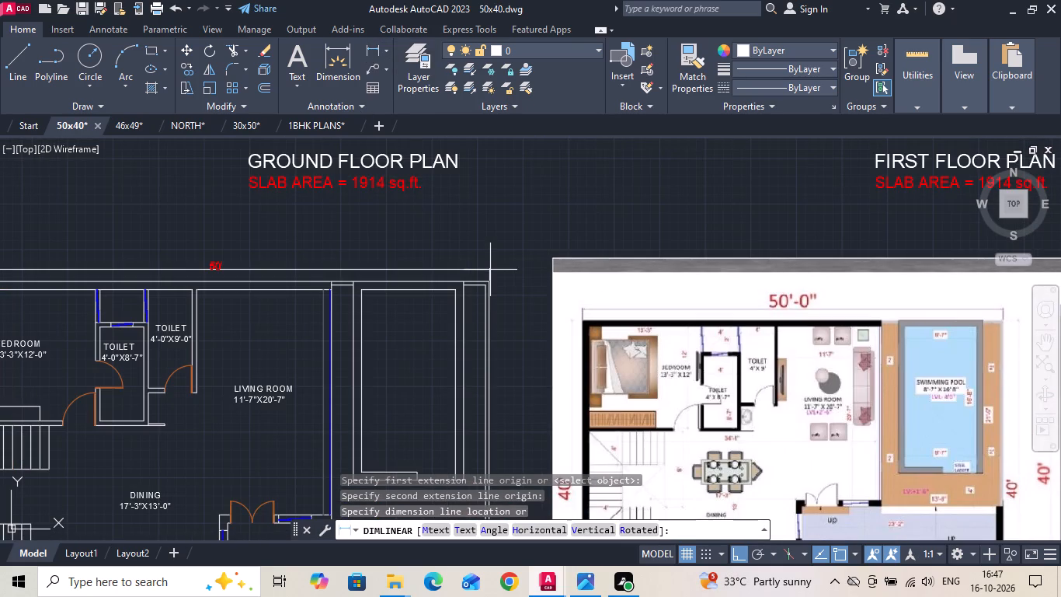
pyautogui.click(490, 266)
pyautogui.moveTo(214, 278); pyautogui.dragTo(484, 264, button='middle')
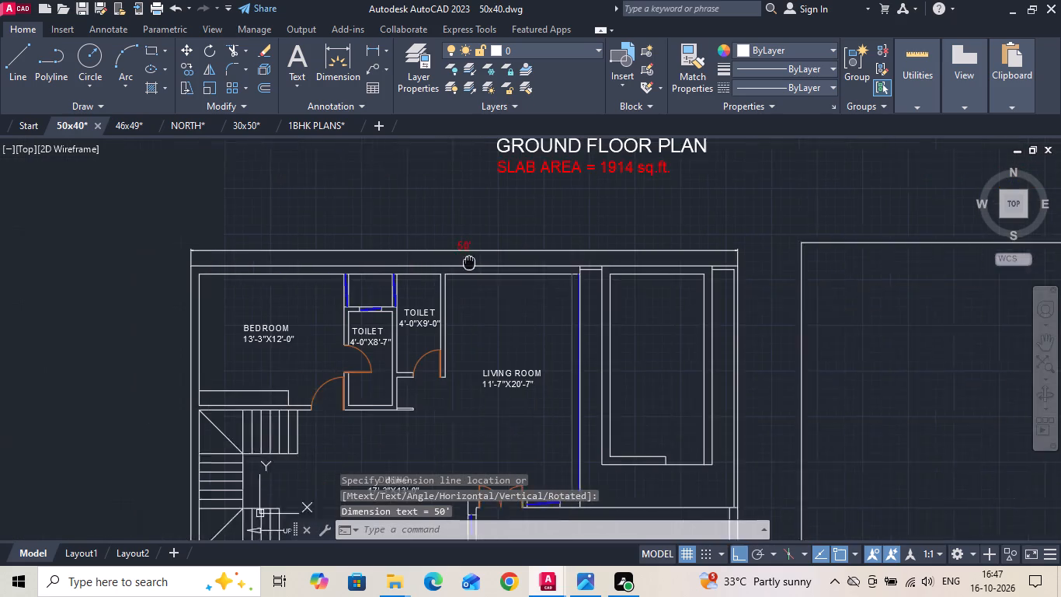
pyautogui.moveTo(484, 264); pyautogui.dragTo(488, 264, button='middle')
# Add a linear dimension along the plan's full outer depth, placed just outside the bedroom, staircase and kitchen wall.
pyautogui.scroll(2, 224, 273)
pyautogui.press('space')
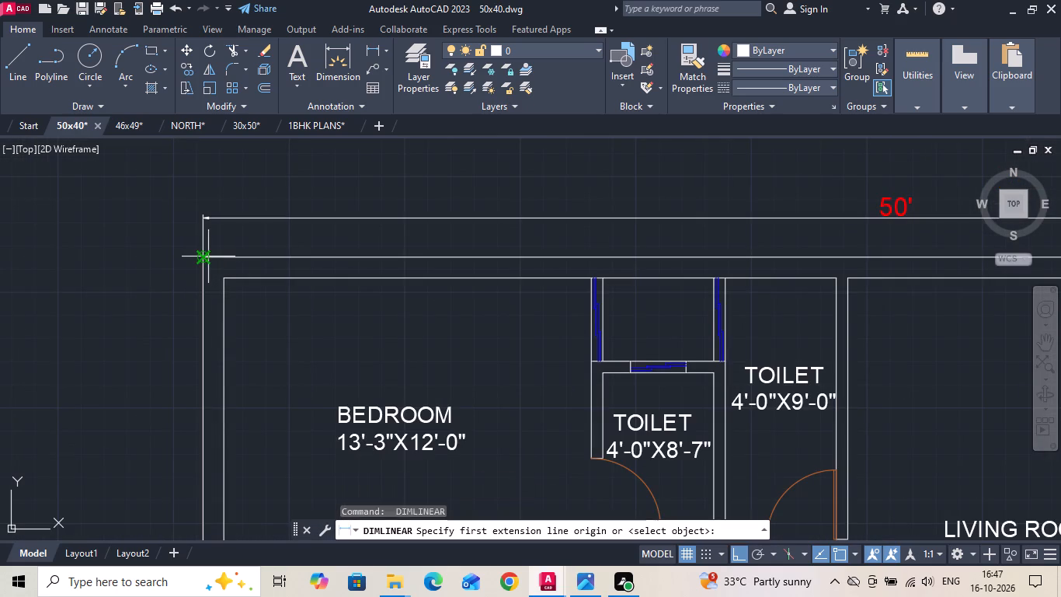
pyautogui.click(208, 257)
pyautogui.scroll(-3, 225, 224)
pyautogui.scroll(3, 209, 508)
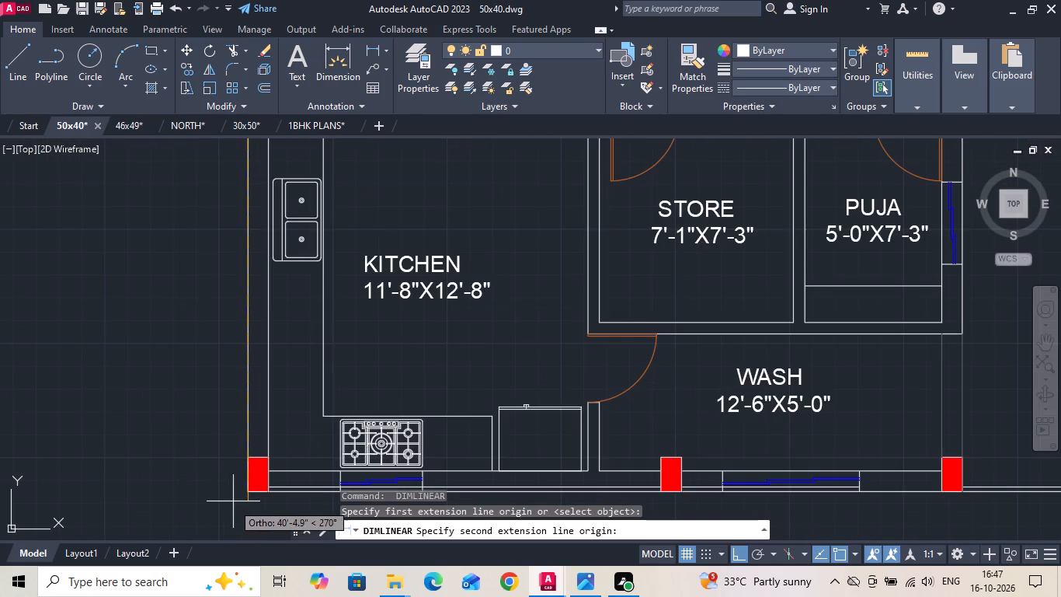
pyautogui.click(245, 496)
pyautogui.scroll(-2, 222, 464)
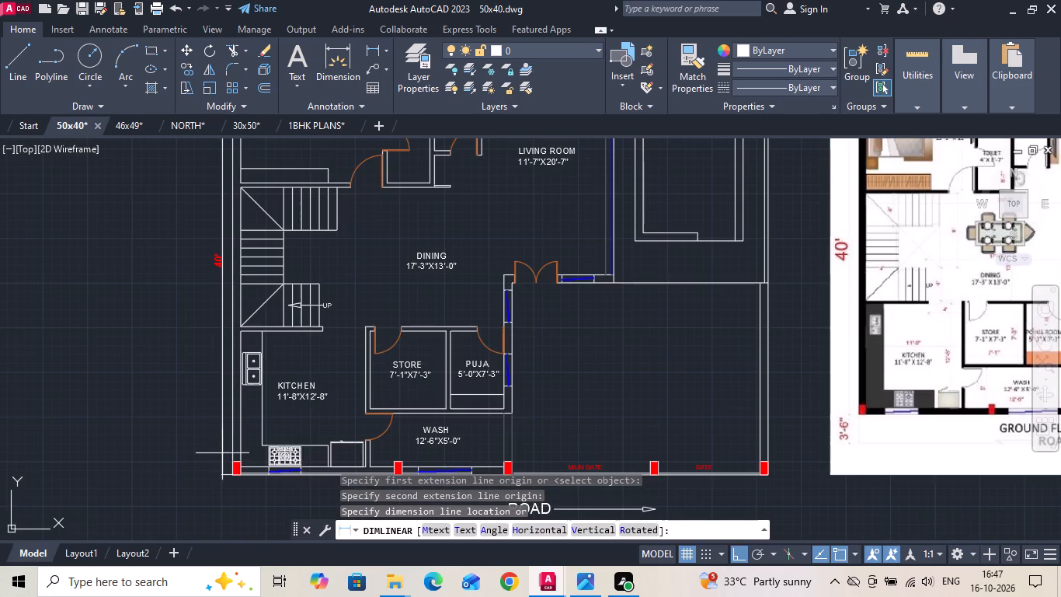
pyautogui.click(220, 438)
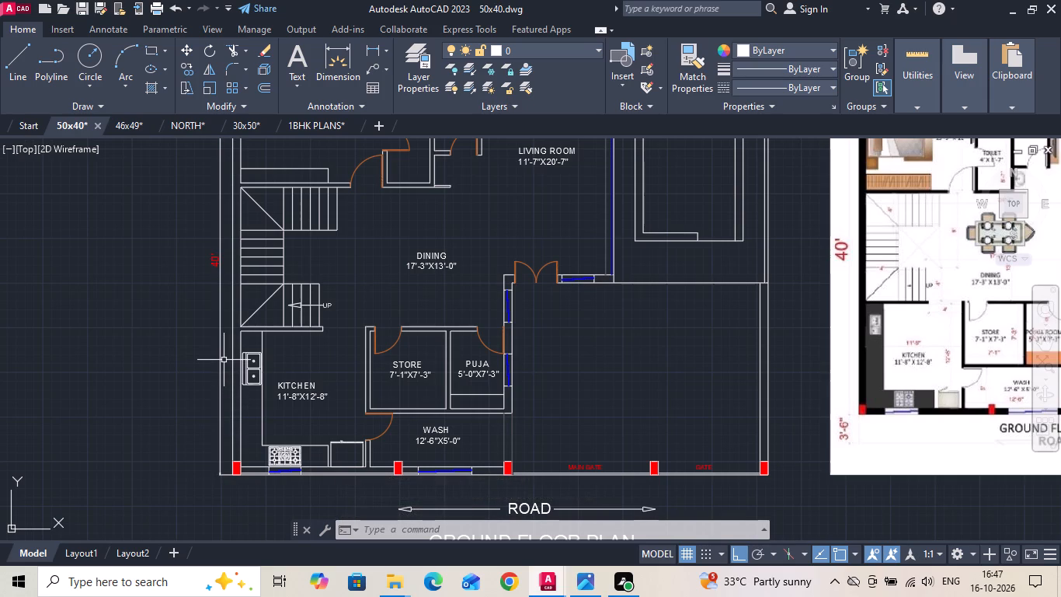
pyautogui.press('Escape')
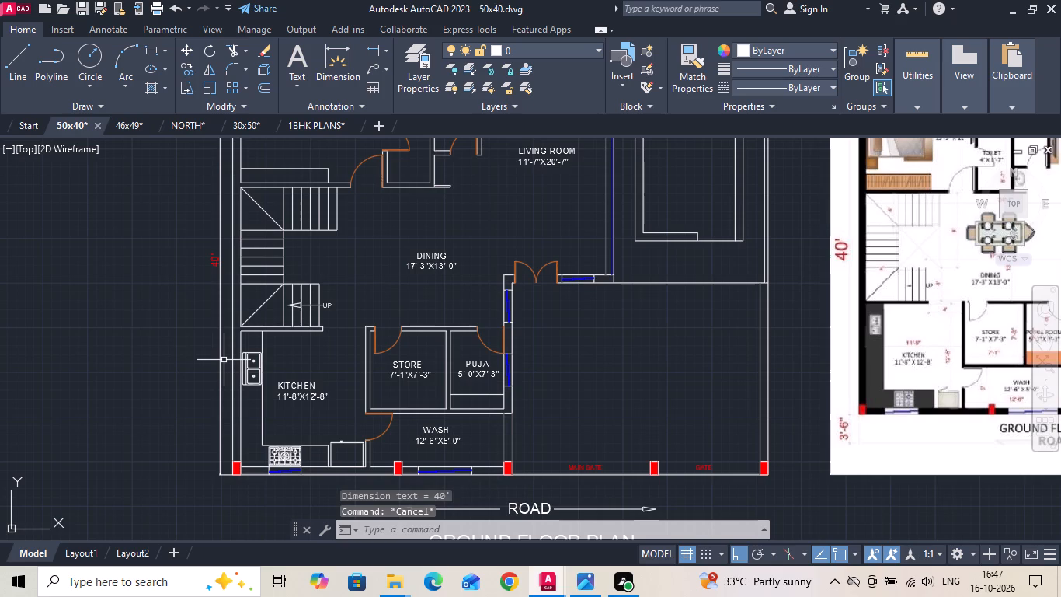
pyautogui.scroll(-1, 224, 360)
pyautogui.press('Escape')
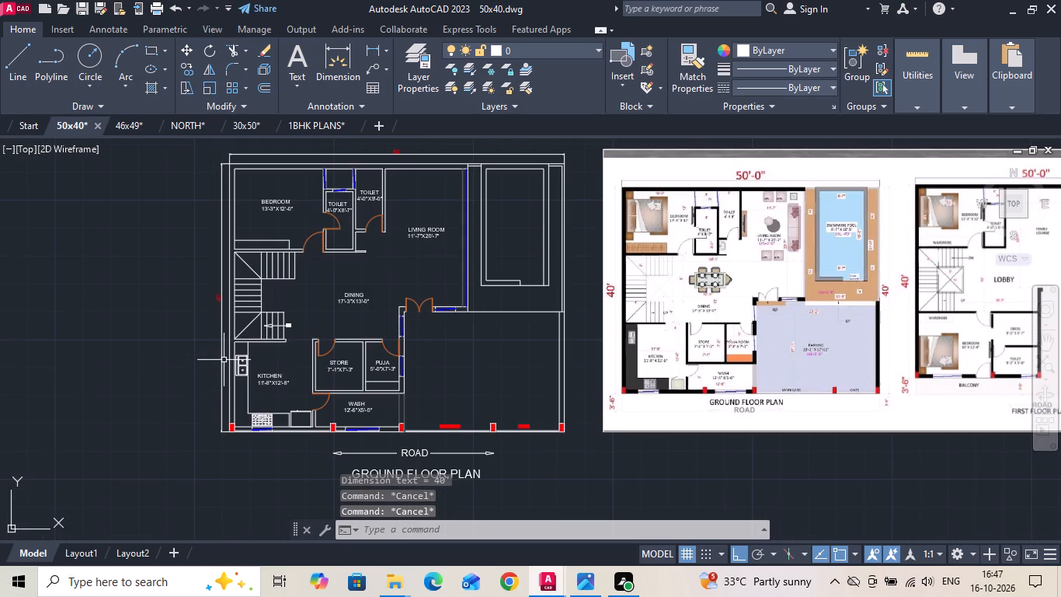
# Save the drawing with the overall width and depth dimensions.
pyautogui.hotkey('ctrl', 's')
pyautogui.hotkey('ctrl', 's')
pyautogui.hotkey('ctrl', 's')
pyautogui.hotkey('ctrl', 's')
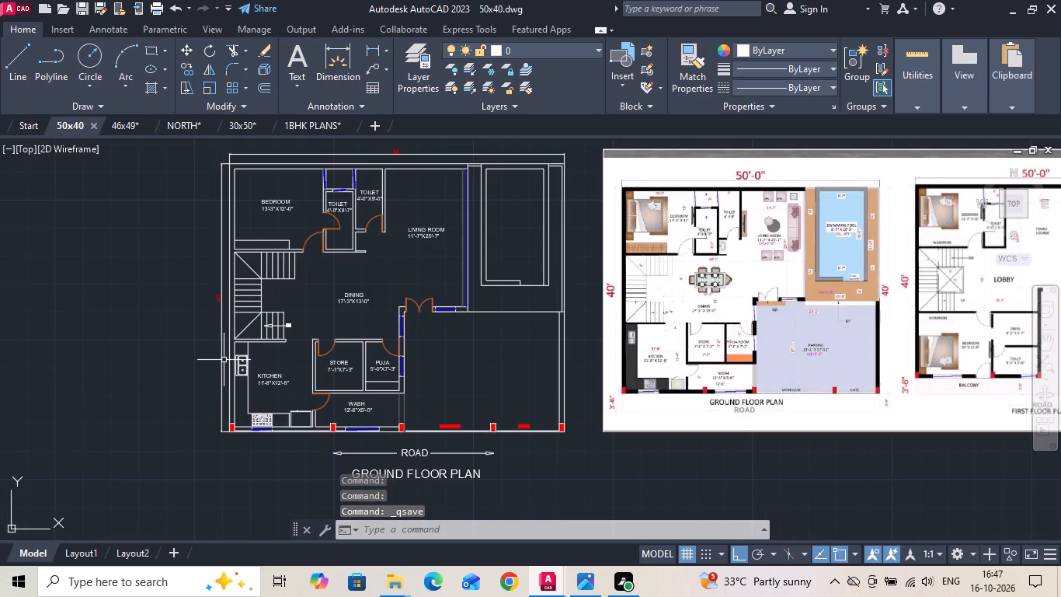
# Copy the LIVING ROOM label horizontally into the empty swimming pool outline beside the living room.
pyautogui.click(434, 235)
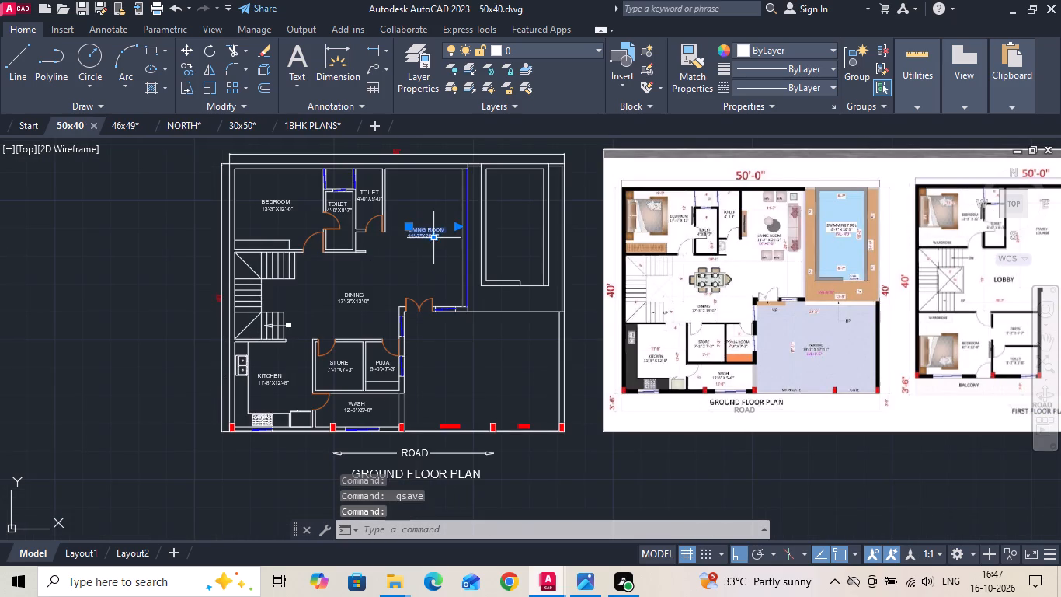
pyautogui.rightClick(434, 235)
pyautogui.click(462, 295)
pyautogui.click(431, 227)
pyautogui.scroll(2, 520, 214)
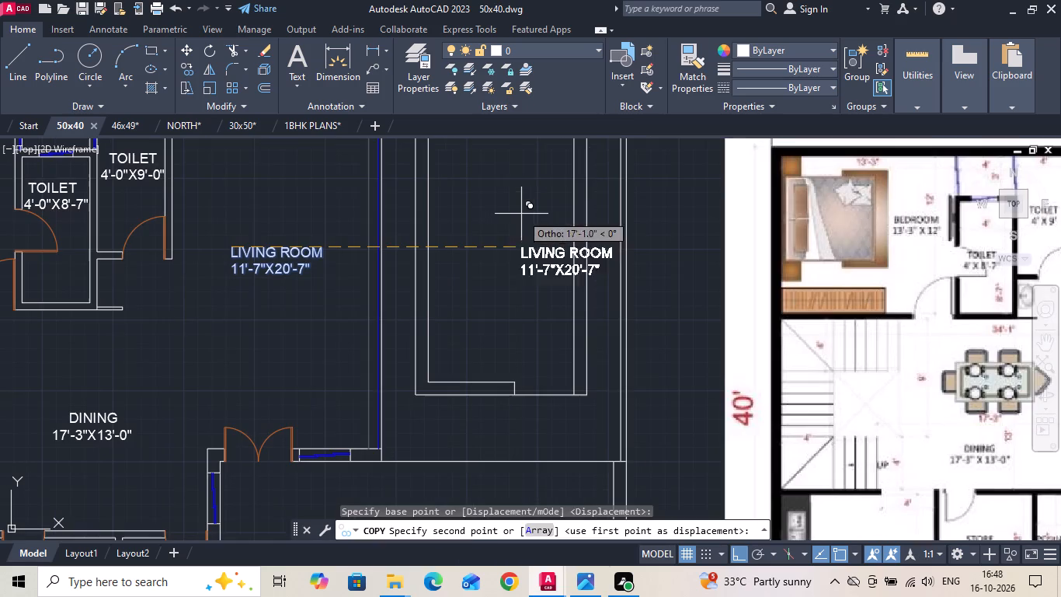
pyautogui.click(459, 203)
pyautogui.press('Escape')
# Move the copied label straight up within the pool outline, closer to the rear wall.
pyautogui.click(474, 260)
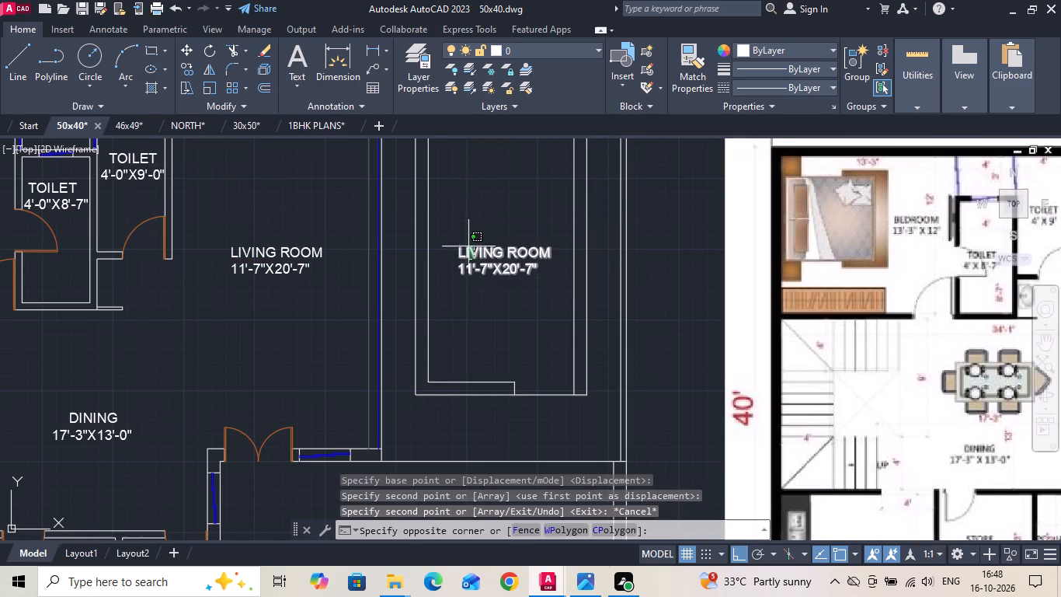
pyautogui.click(466, 241)
pyautogui.rightClick(464, 238)
pyautogui.click(480, 282)
pyautogui.moveTo(478, 293); pyautogui.dragTo(393, 409, button='middle')
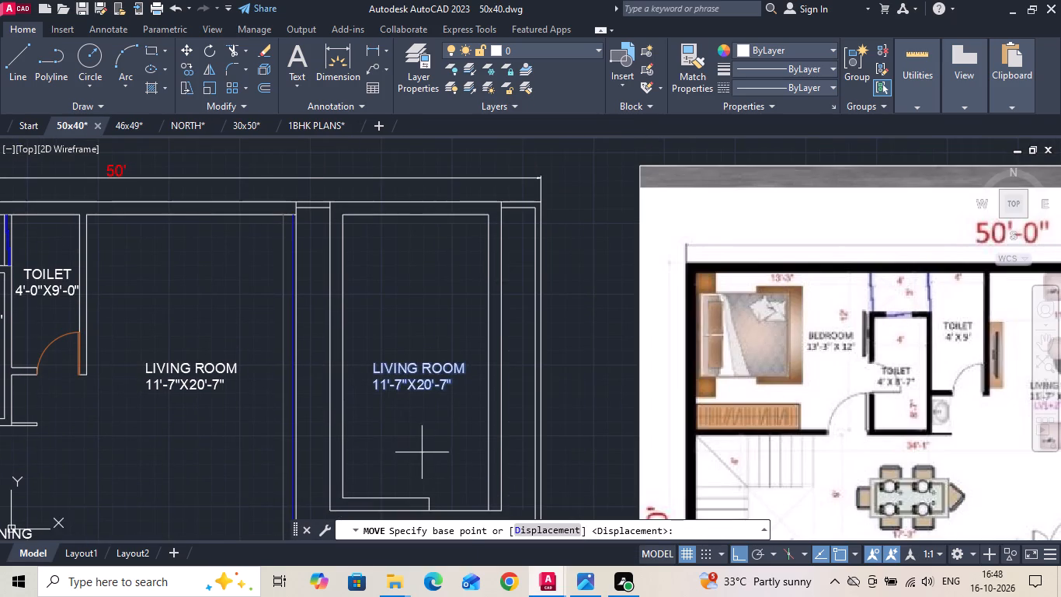
pyautogui.moveTo(423, 449); pyautogui.dragTo(422, 436)
pyautogui.click(416, 411)
# Replace the room name in the copied label with SWIMMING POOL.
pyautogui.doubleClick(435, 333)
pyautogui.scroll(1, 470, 338)
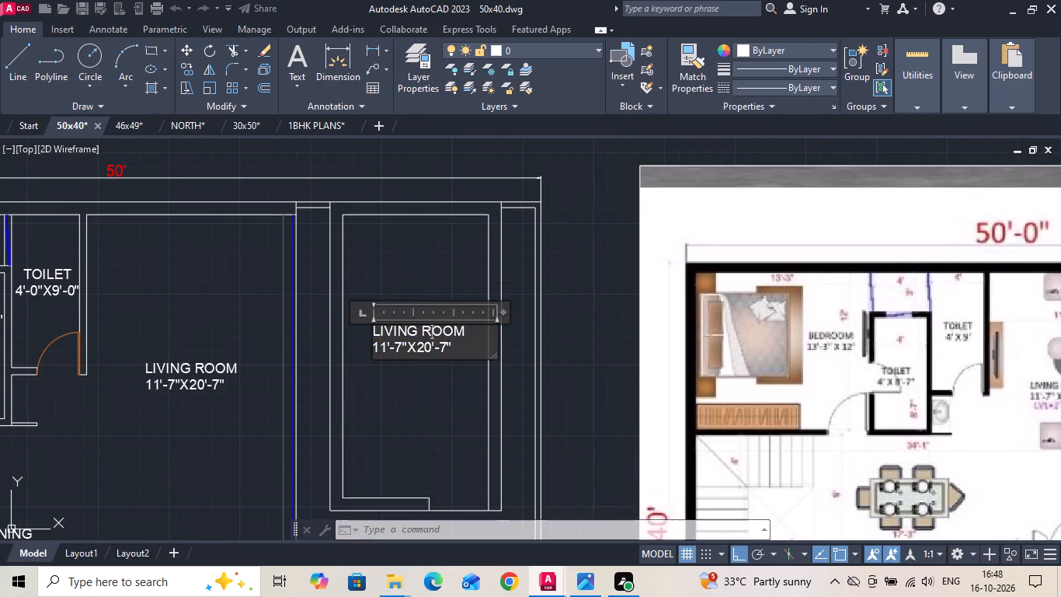
pyautogui.scroll(1, 470, 338)
pyautogui.moveTo(468, 336); pyautogui.dragTo(205, 336)
pyautogui.press('BackSpace')
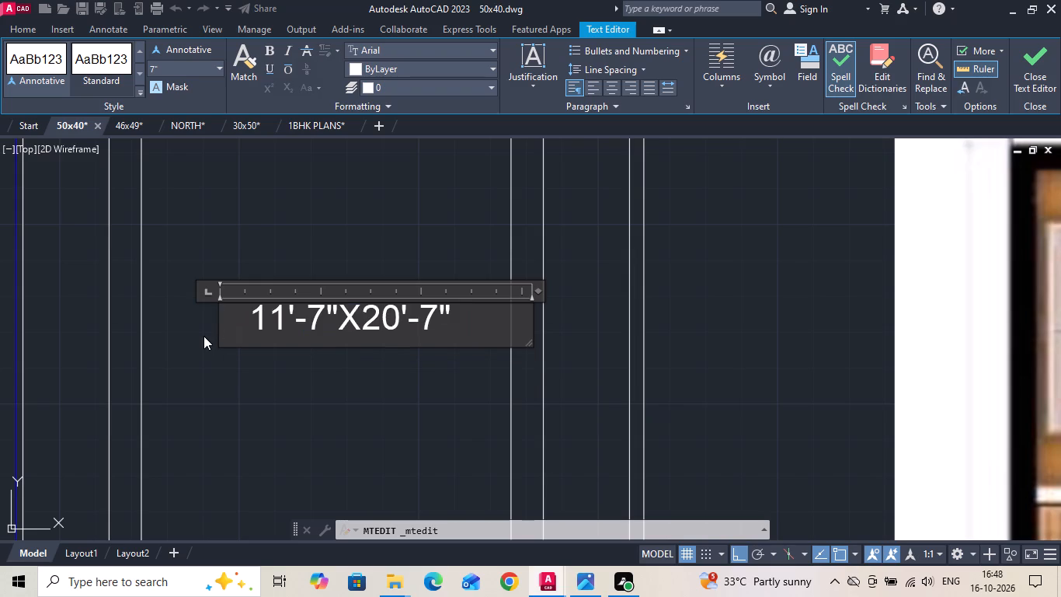
pyautogui.write('SW')
pyautogui.write('IMMING POOL')
# Change the pool label's size line to 8'-7"X16'-8", following the reference image.
pyautogui.scroll(-2, 201, 336)
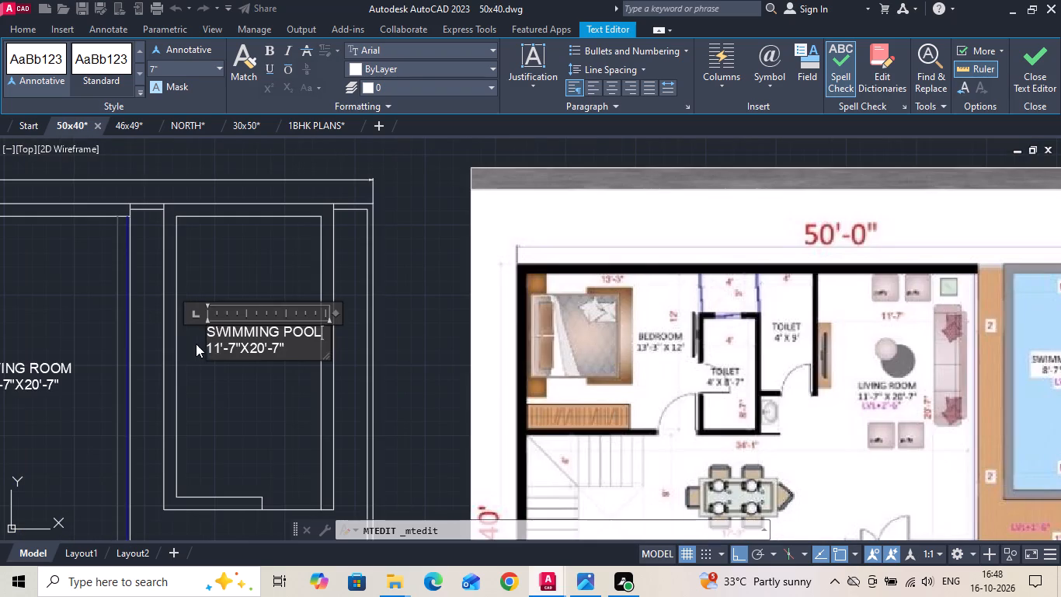
pyautogui.scroll(-1, 452, 379)
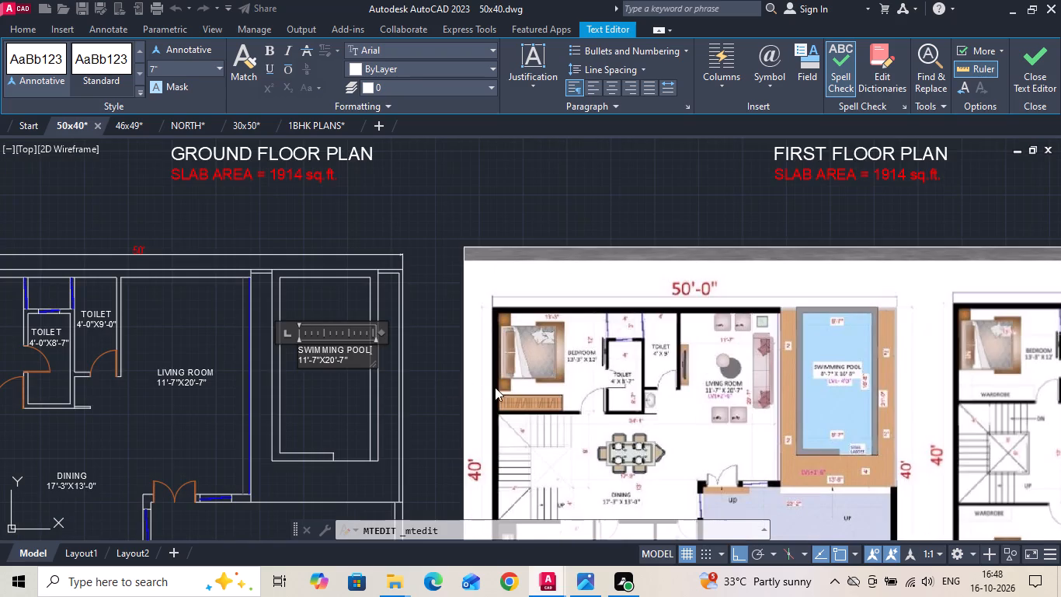
pyautogui.scroll(2, 817, 399)
pyautogui.scroll(-2, 818, 397)
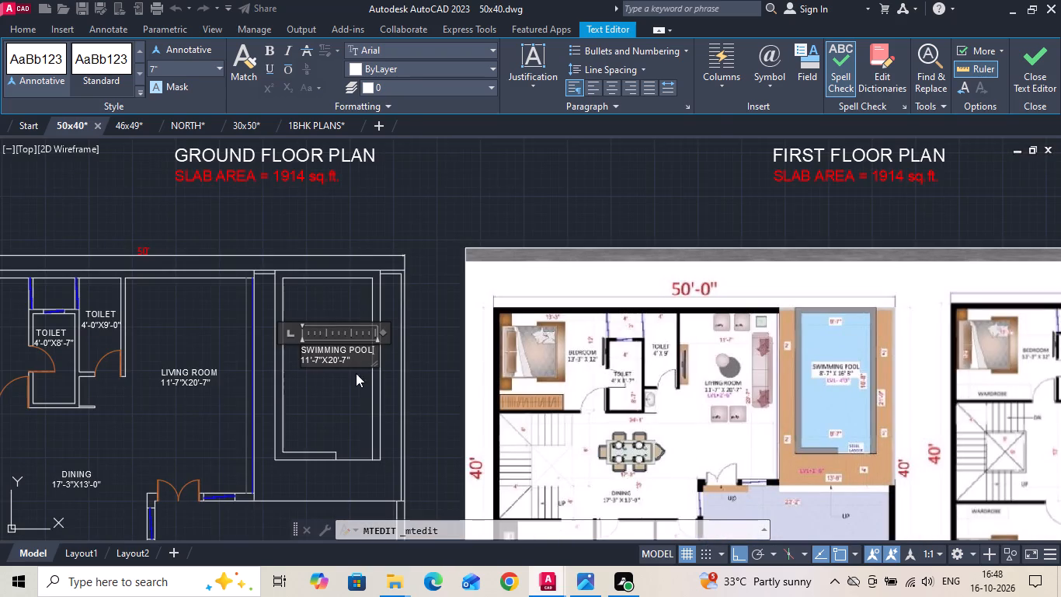
pyautogui.scroll(3, 351, 373)
pyautogui.click(192, 326)
pyautogui.press('BackSpace')
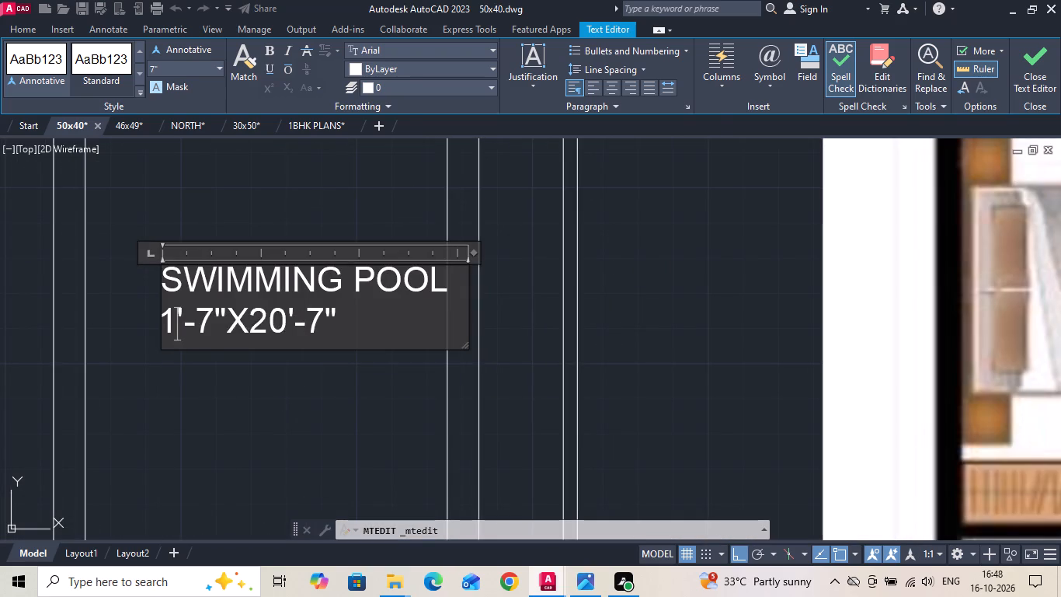
pyautogui.press('BackSpace')
pyautogui.press('8')
pyautogui.scroll(-4, 221, 351)
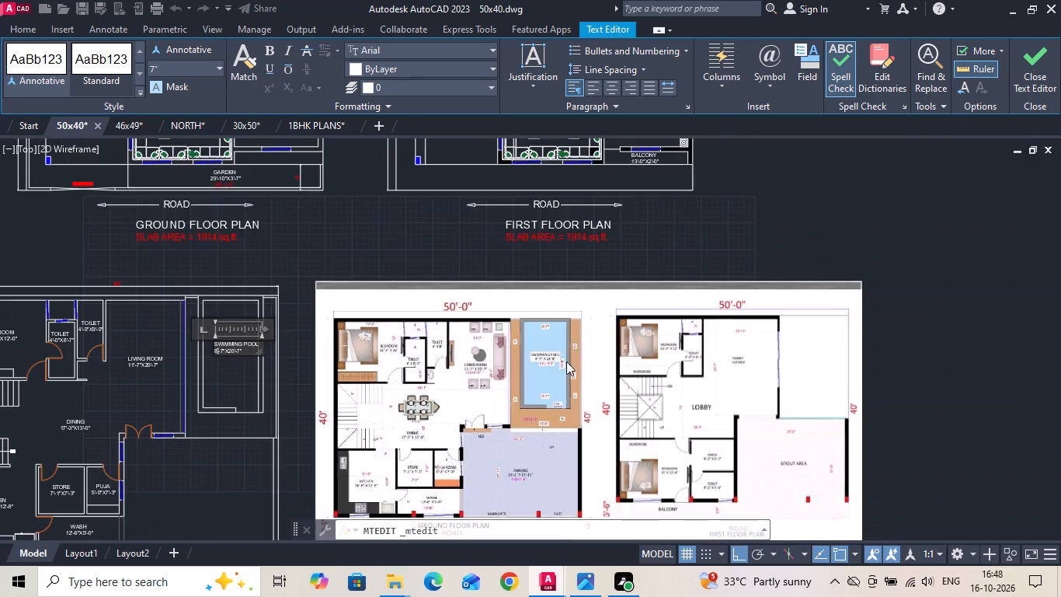
pyautogui.scroll(3, 594, 358)
pyautogui.scroll(-3, 647, 357)
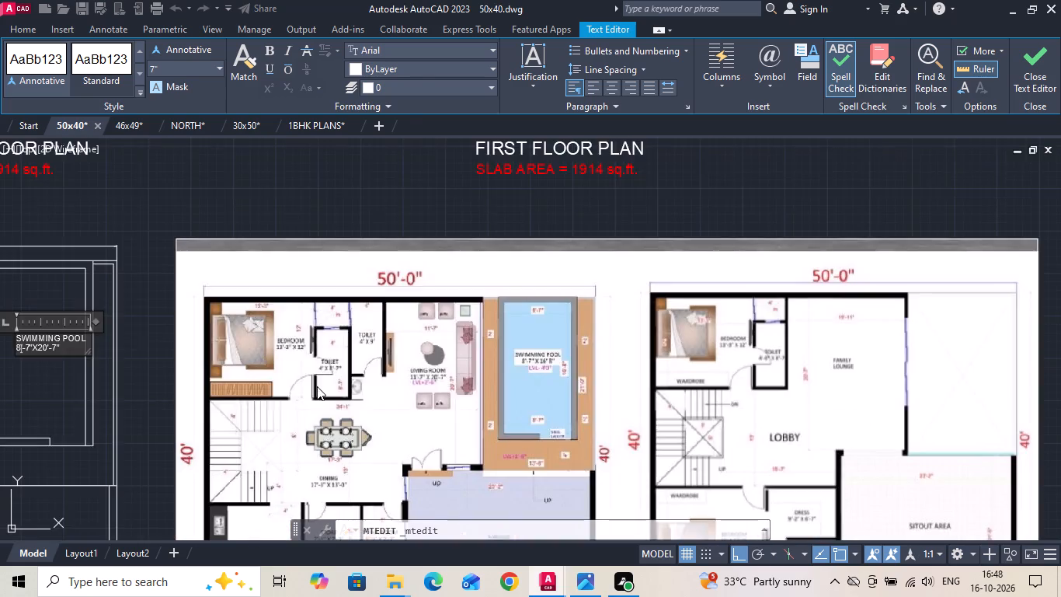
pyautogui.scroll(3, 263, 358)
pyautogui.click(282, 343)
pyautogui.click(287, 340)
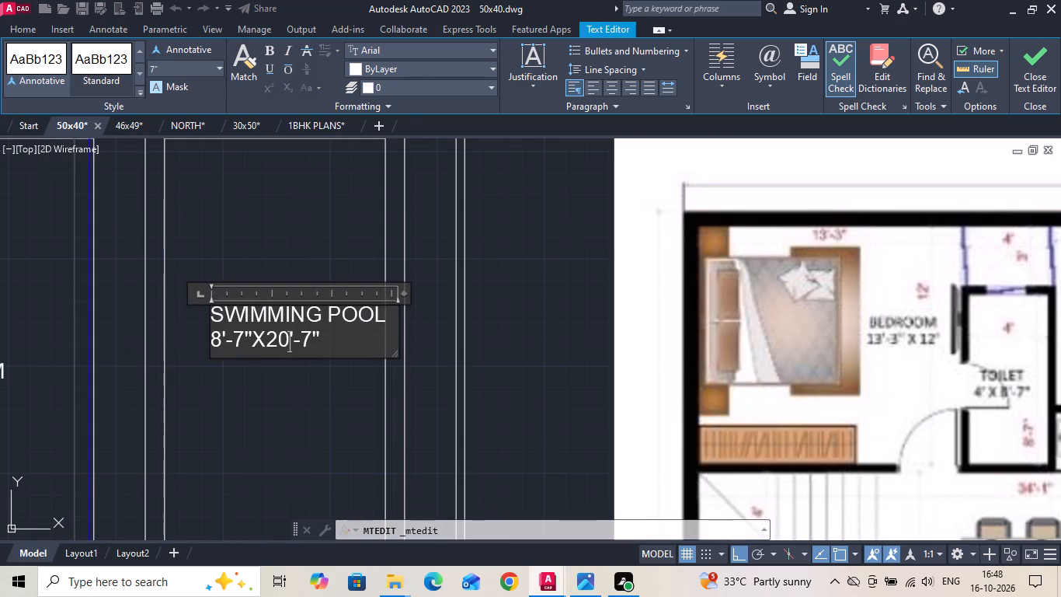
pyautogui.press('BackSpace')
pyautogui.press('BackSpace')
pyautogui.write('16')
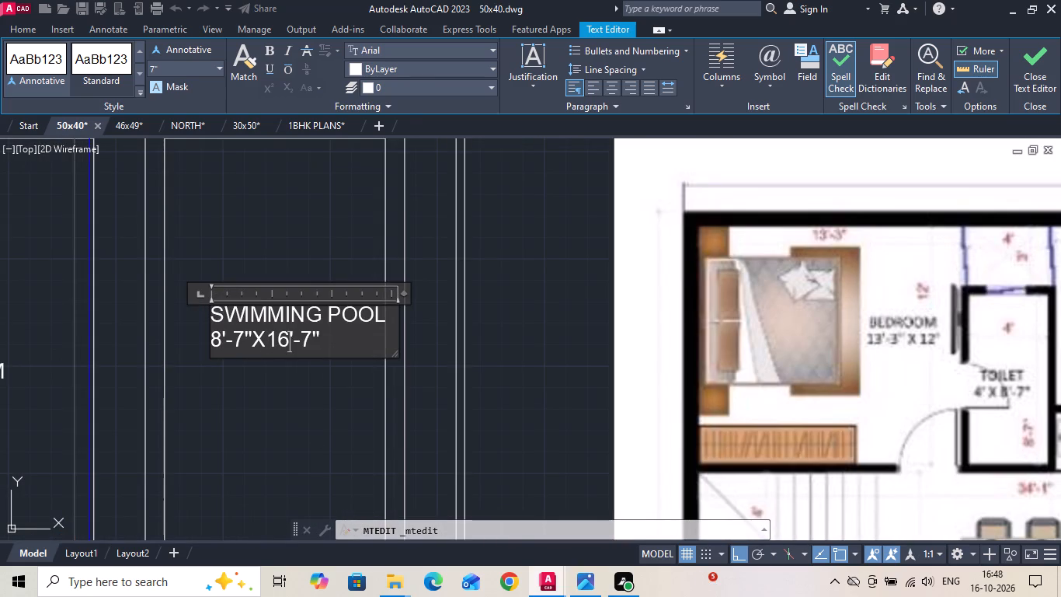
pyautogui.scroll(-3, 259, 354)
pyautogui.scroll(2, 474, 356)
pyautogui.scroll(2, 746, 374)
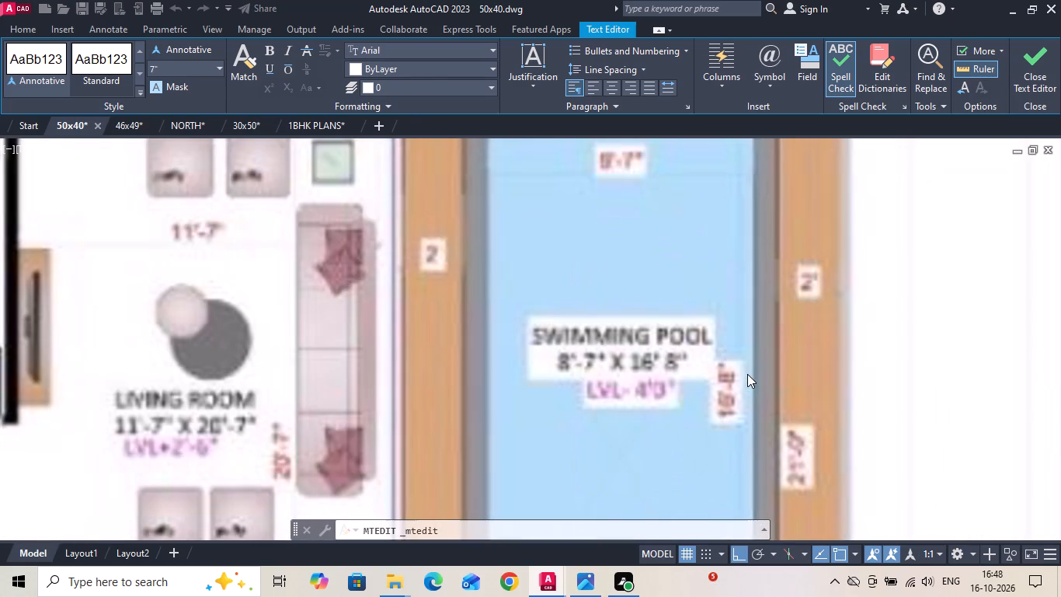
pyautogui.scroll(-3, 778, 391)
pyautogui.scroll(2, 325, 380)
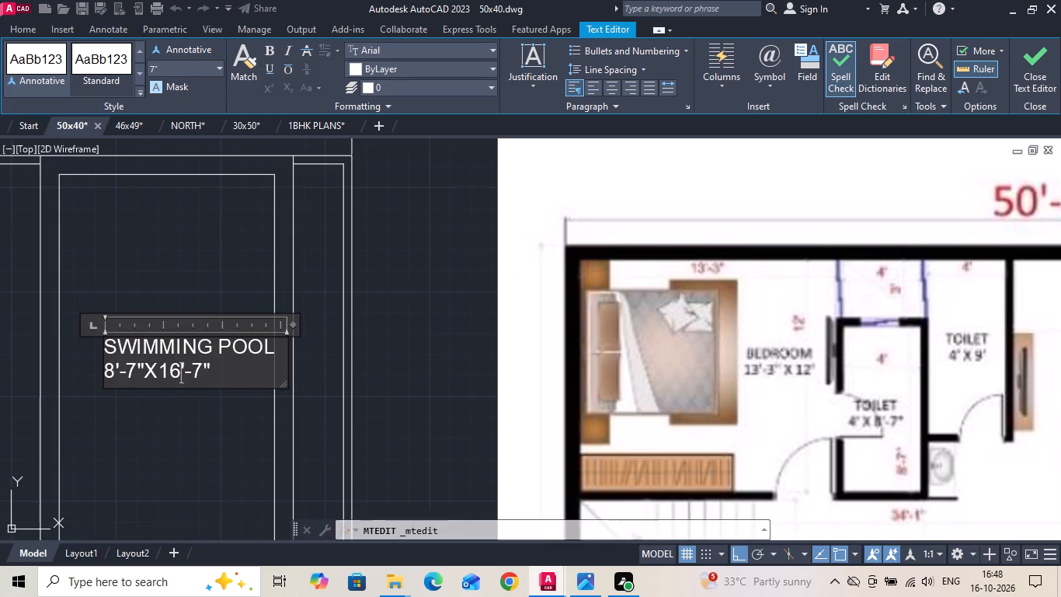
pyautogui.click(203, 373)
pyautogui.press('BackSpace')
pyautogui.press('8')
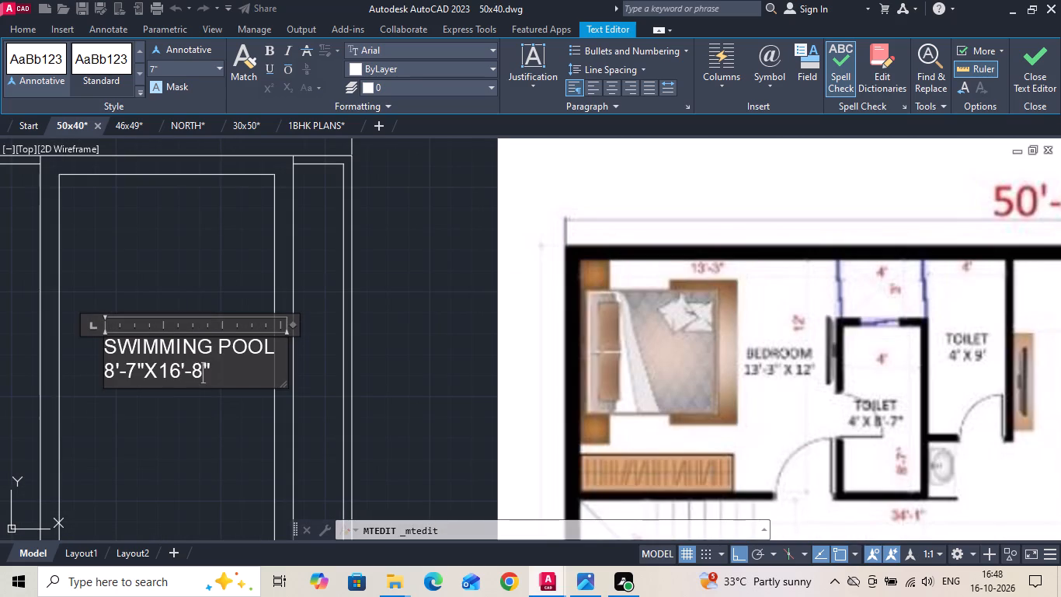
# Add a third line reading LVL-4'3" to the pool label, taking the level from the reference image.
pyautogui.click(215, 374)
pyautogui.press('Return')
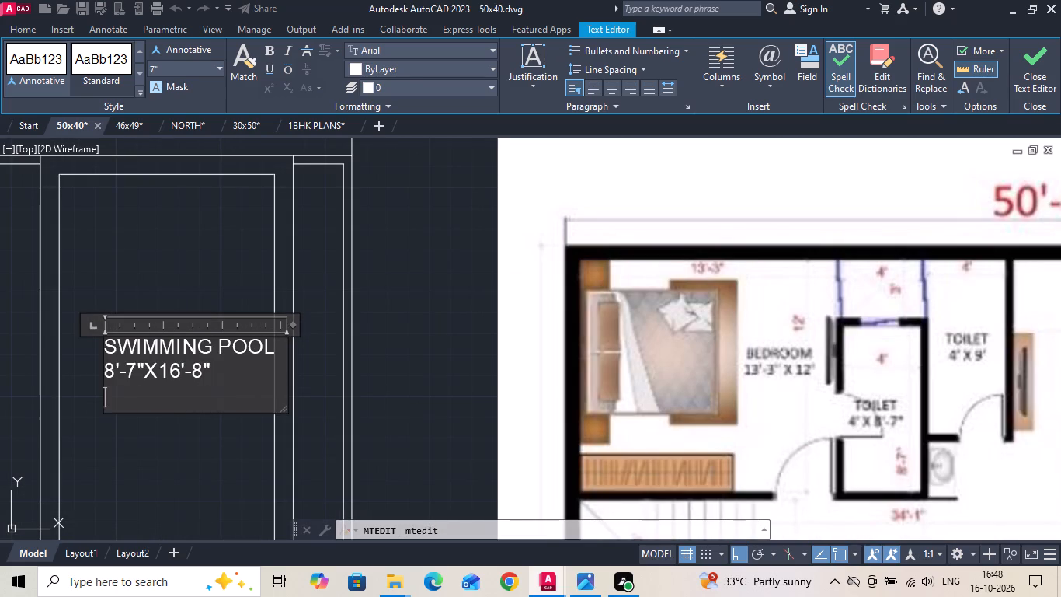
pyautogui.scroll(-3, 215, 374)
pyautogui.scroll(3, 590, 381)
pyautogui.scroll(1, 190, 392)
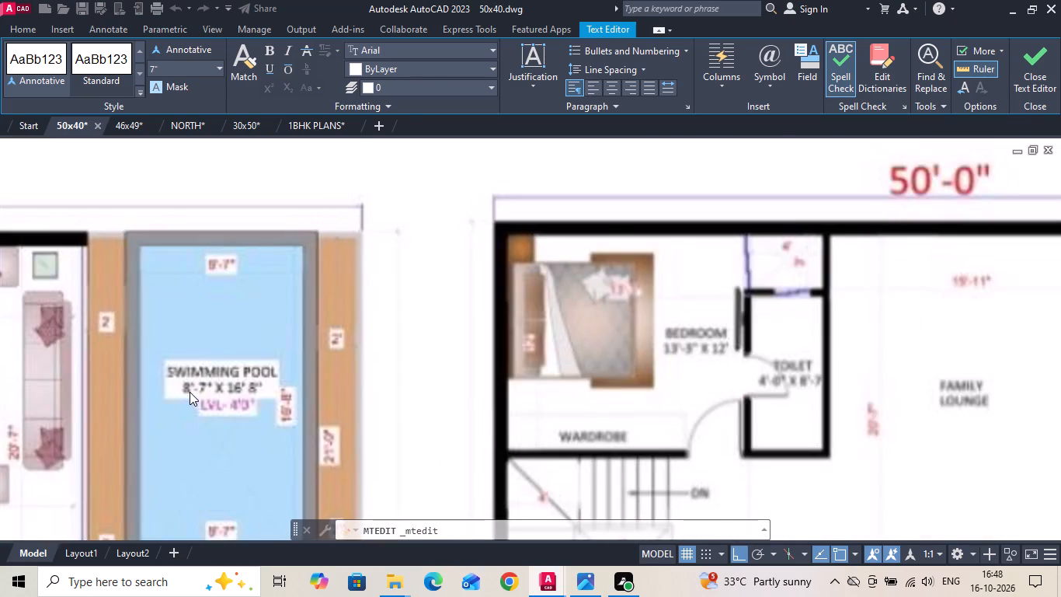
pyautogui.scroll(-2, 535, 384)
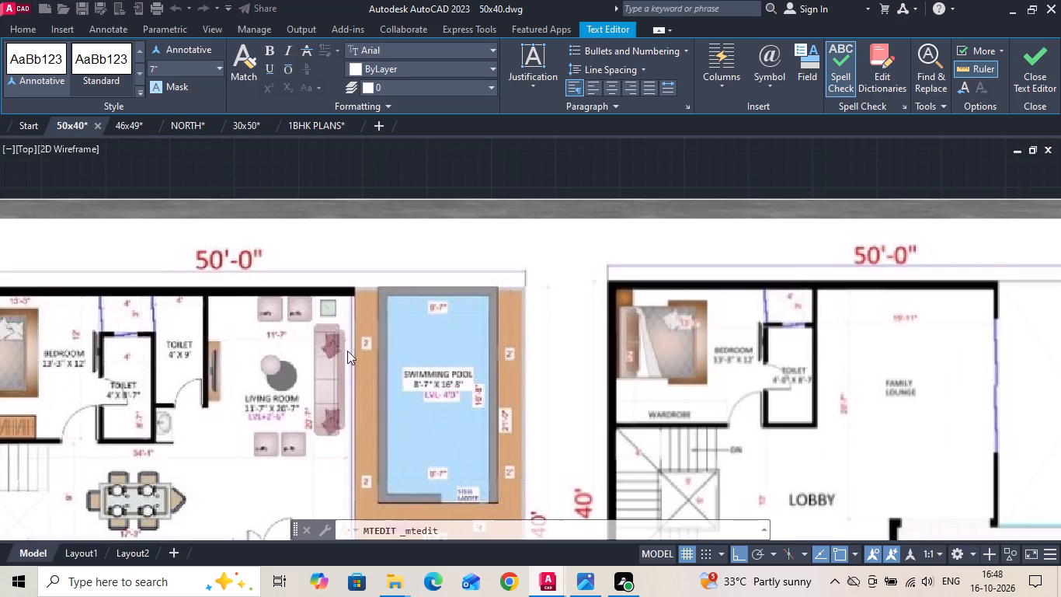
pyautogui.scroll(-3, 551, 316)
pyautogui.scroll(3, 238, 334)
pyautogui.scroll(3, 501, 333)
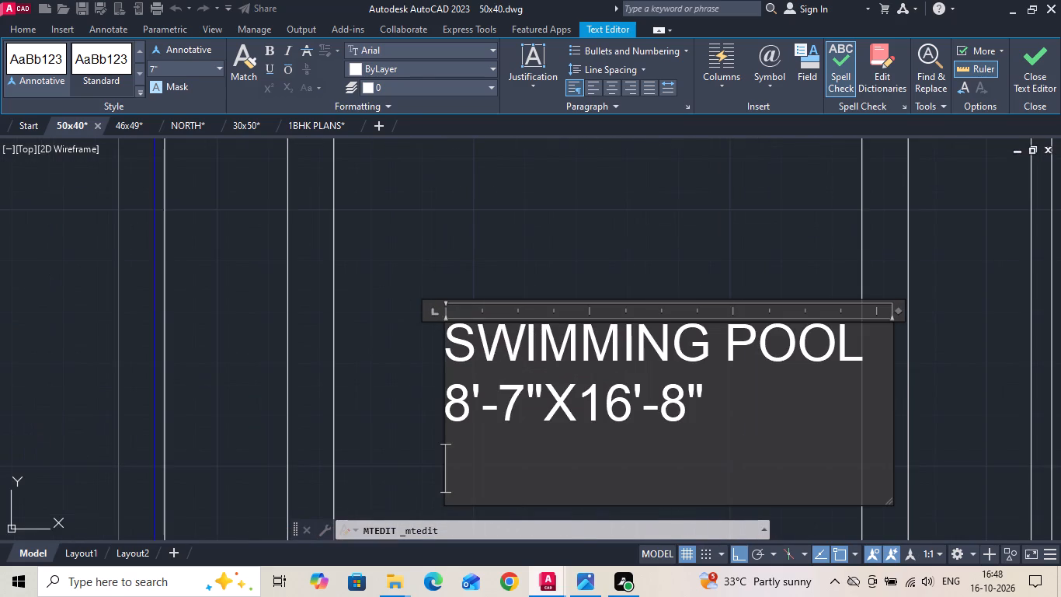
pyautogui.write('LU')
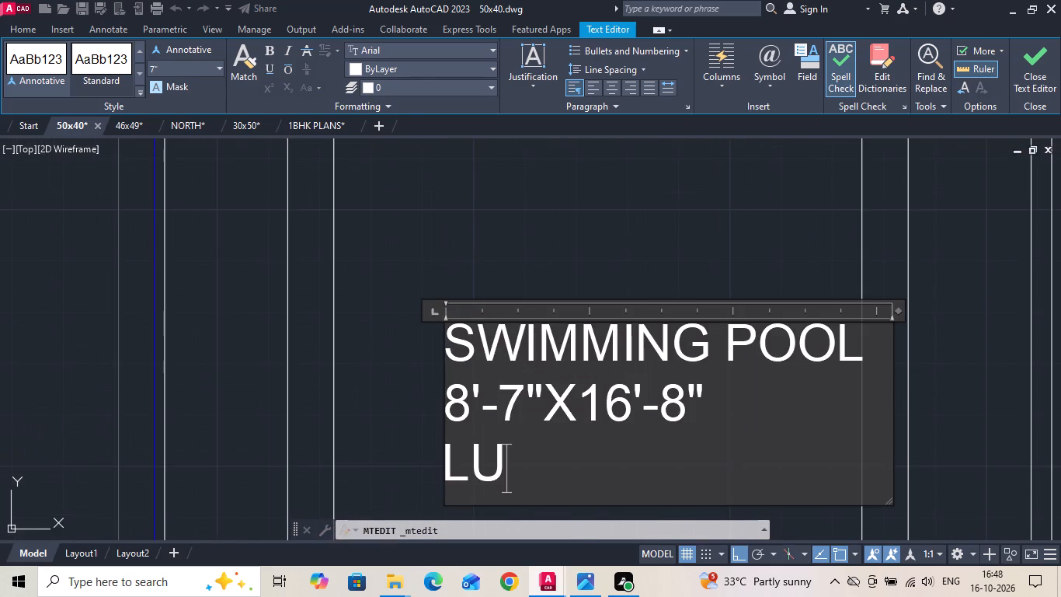
pyautogui.scroll(-3, 449, 410)
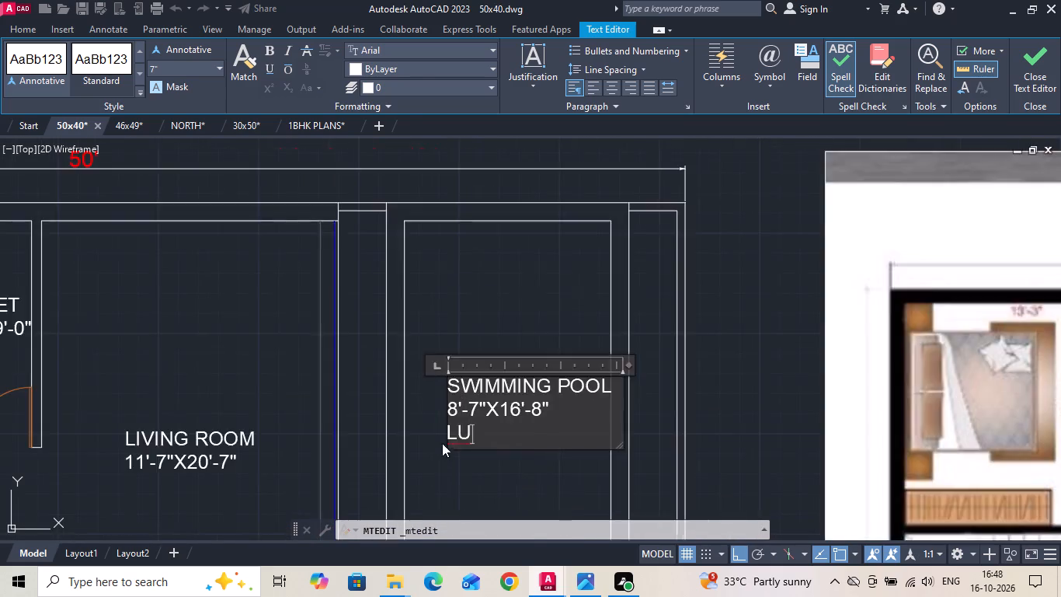
pyautogui.scroll(-1, 442, 443)
pyautogui.moveTo(370, 330); pyautogui.dragTo(380, 431, button='middle')
pyautogui.scroll(-3, 304, 267)
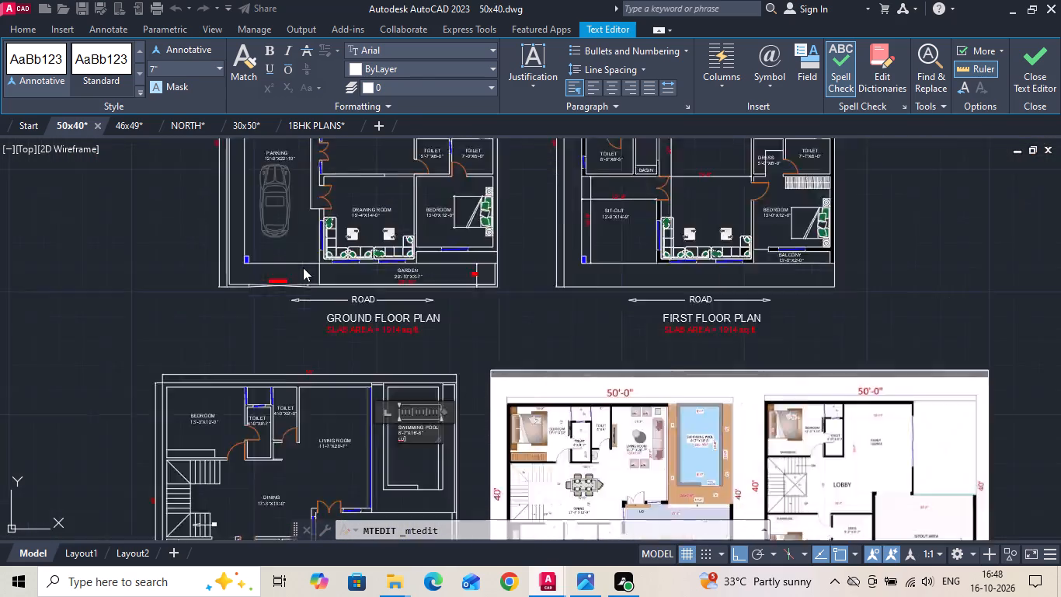
pyautogui.scroll(2, 558, 377)
pyautogui.scroll(1, 333, 298)
pyautogui.scroll(3, 253, 299)
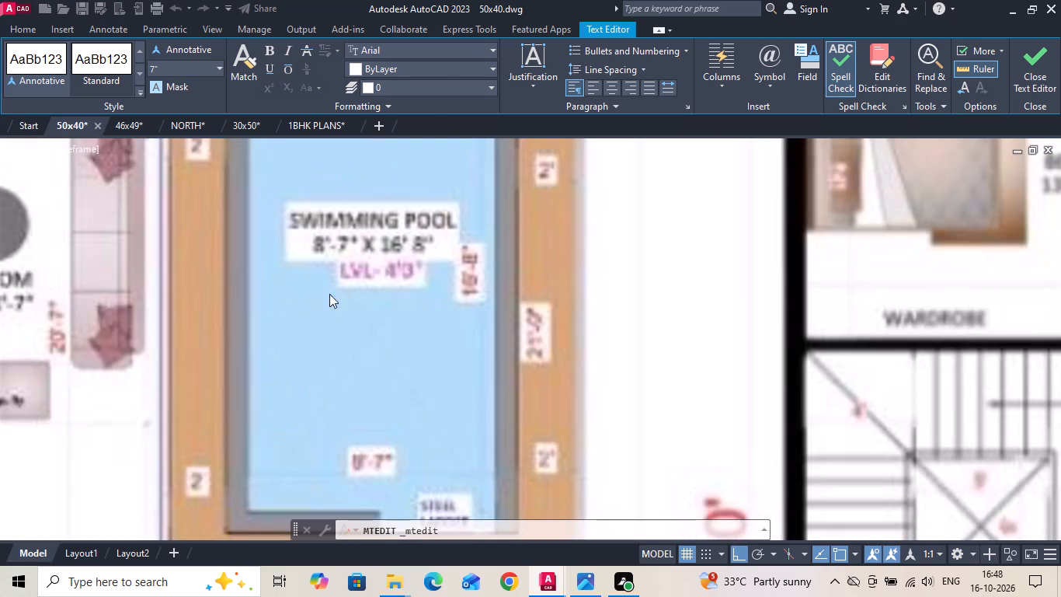
pyautogui.scroll(-6, 485, 294)
pyautogui.scroll(2, 475, 355)
pyautogui.scroll(3, 620, 356)
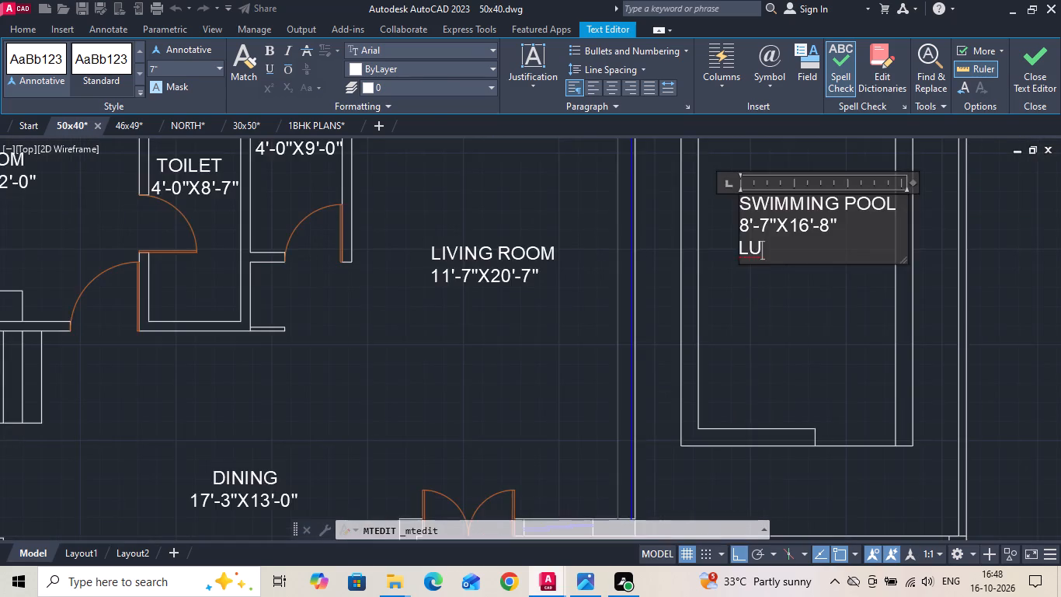
pyautogui.scroll(2, 774, 250)
pyautogui.press('BackSpace')
pyautogui.write('VL')
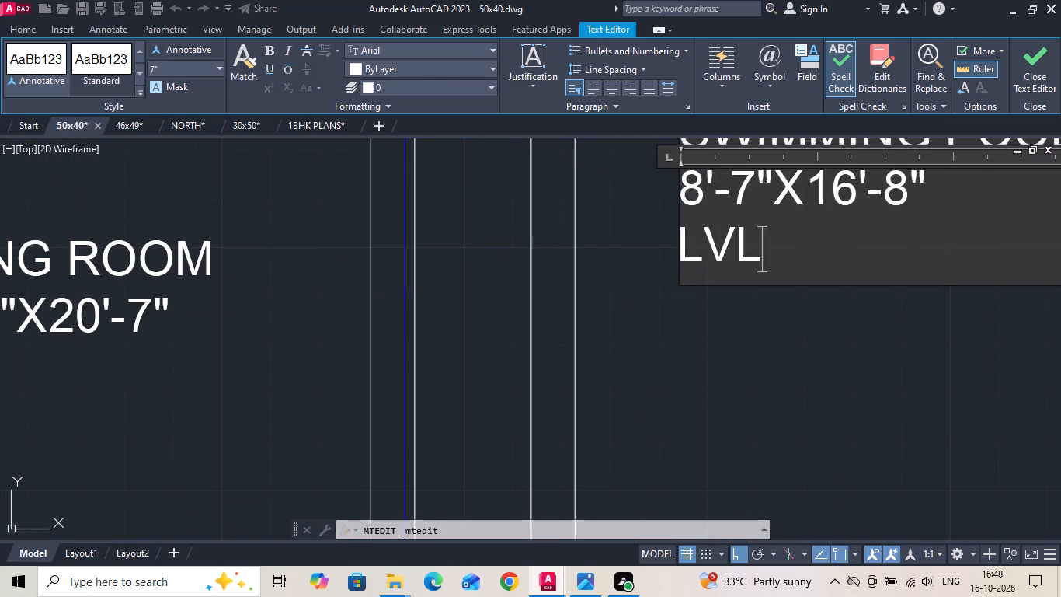
pyautogui.write('-4\'3"')
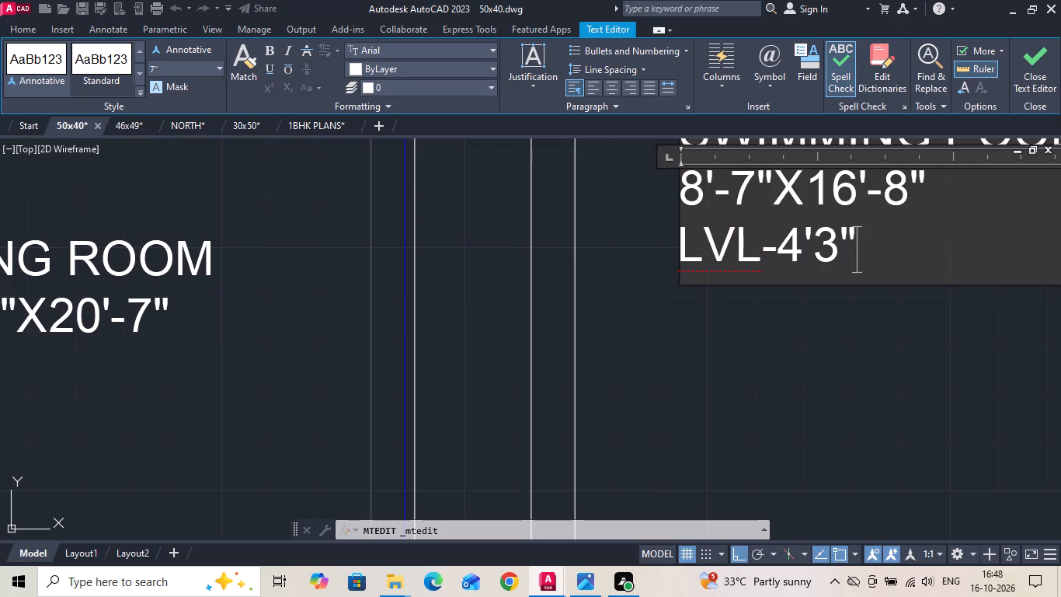
# Format the LVL-4'3" line of the swimming pool label in red with a 5" text height.
pyautogui.moveTo(883, 239); pyautogui.dragTo(670, 237)
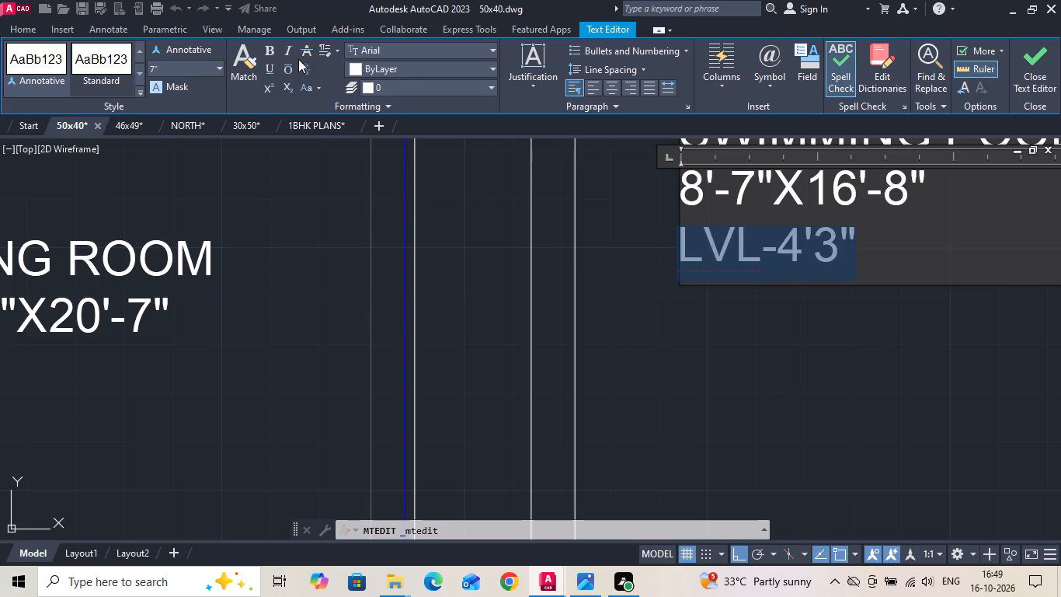
pyautogui.click(350, 68)
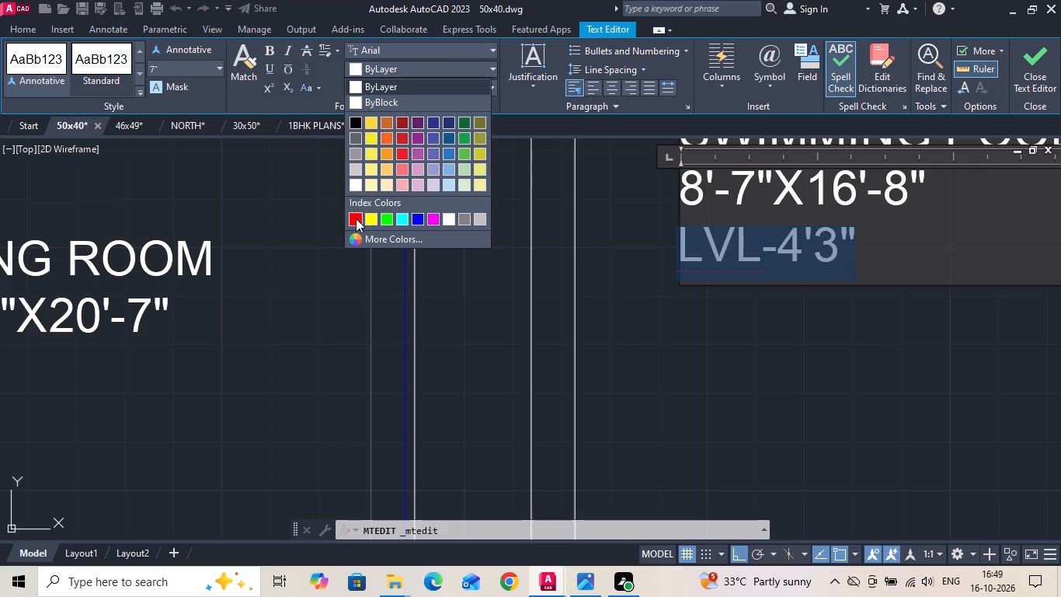
pyautogui.click(356, 218)
pyautogui.click(193, 71)
pyautogui.press('BackSpace')
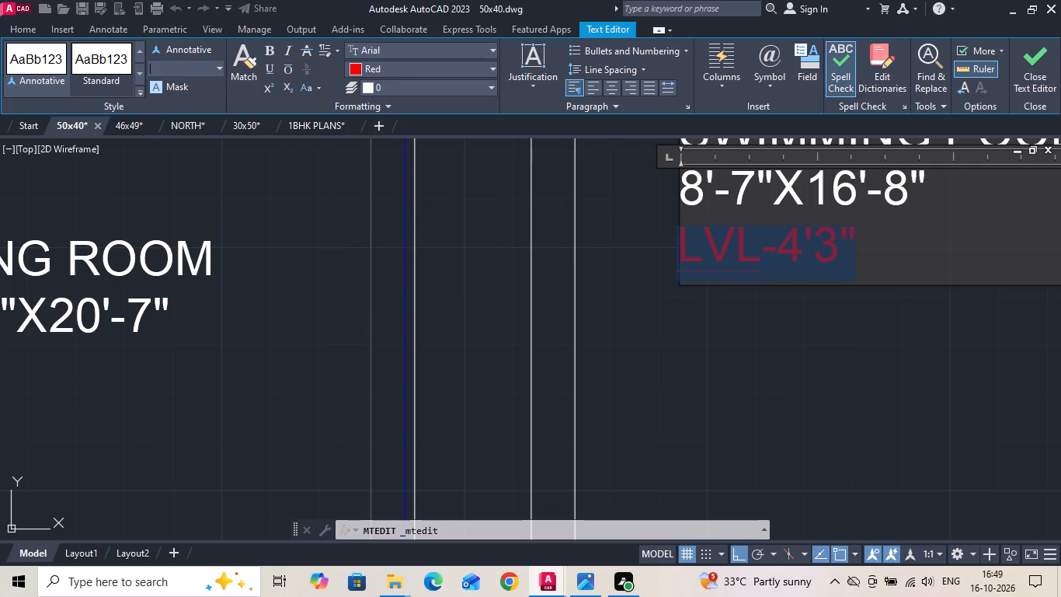
pyautogui.write('5"')
pyautogui.press('Return')
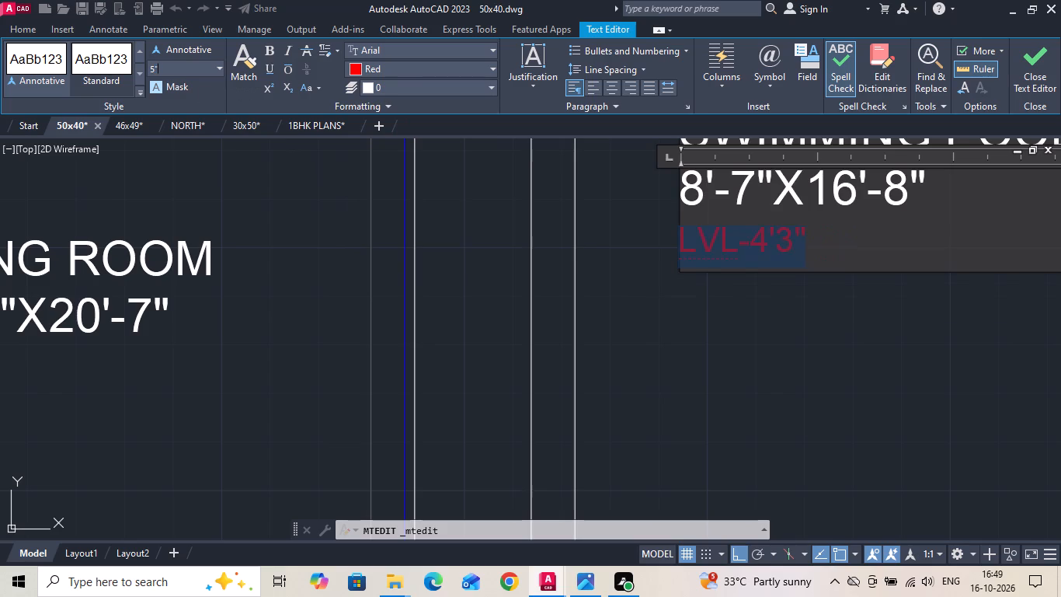
# Indent the LVL-4'3" line with six leading spaces so it sits centred under the size line, and finish the text edit.
pyautogui.click(683, 234)
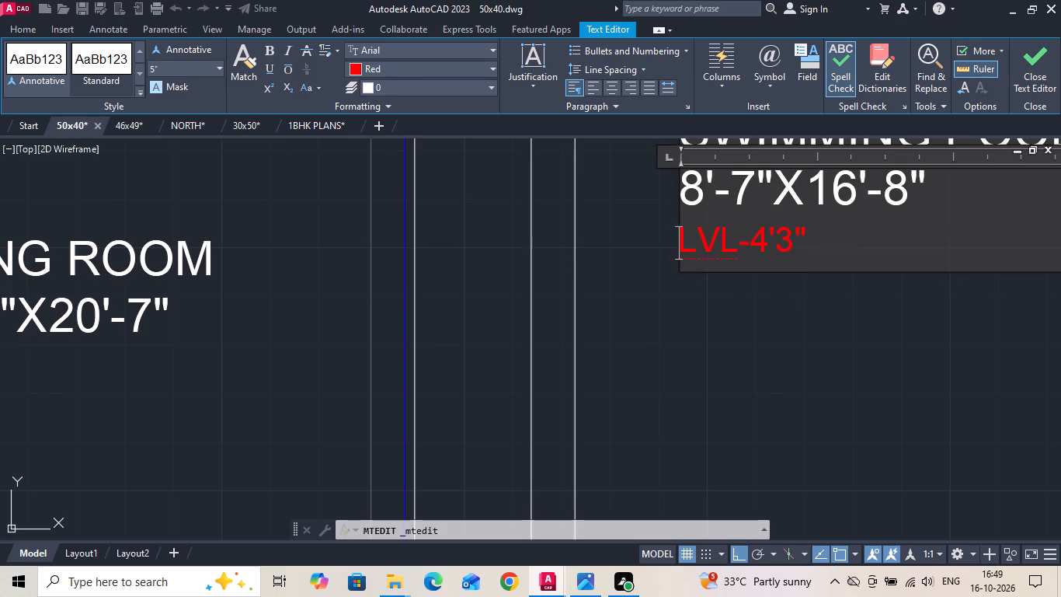
pyautogui.press('space')
pyautogui.press('space')
pyautogui.press('space')
pyautogui.press('space')
pyautogui.press('space')
pyautogui.press('space')
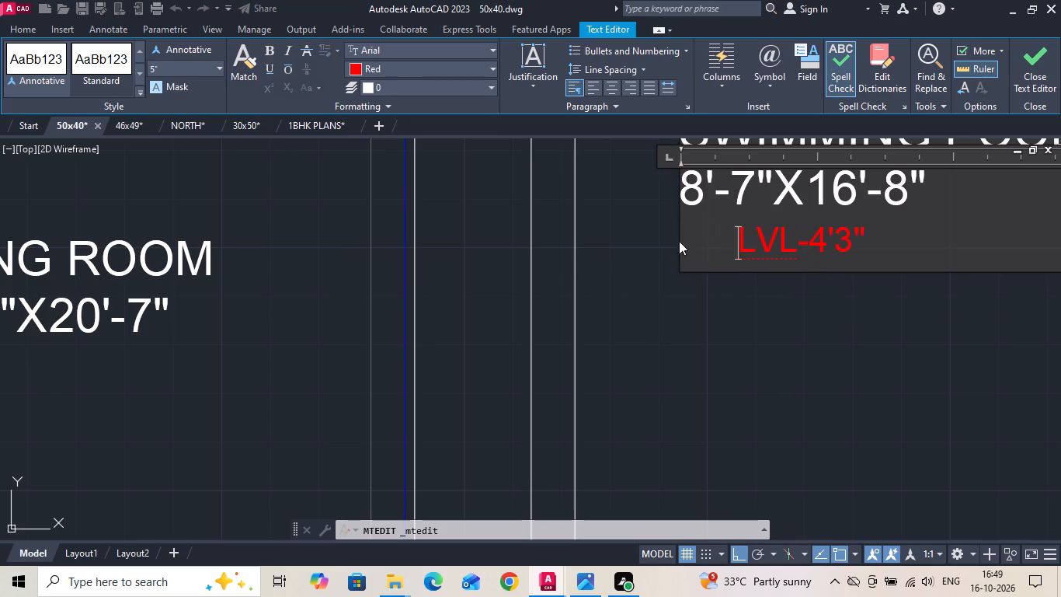
pyautogui.scroll(-3, 658, 260)
pyautogui.click(654, 295)
# Move the swimming pool label slightly left within the pool outline.
pyautogui.click(684, 258)
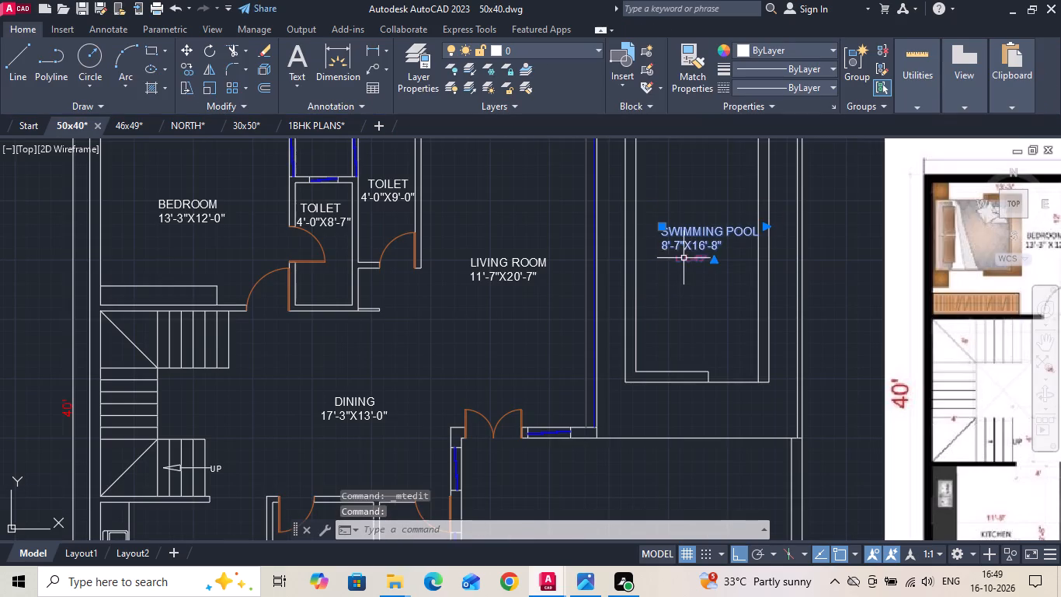
pyautogui.rightClick(684, 254)
pyautogui.click(694, 278)
pyautogui.moveTo(694, 281); pyautogui.dragTo(574, 335, button='middle')
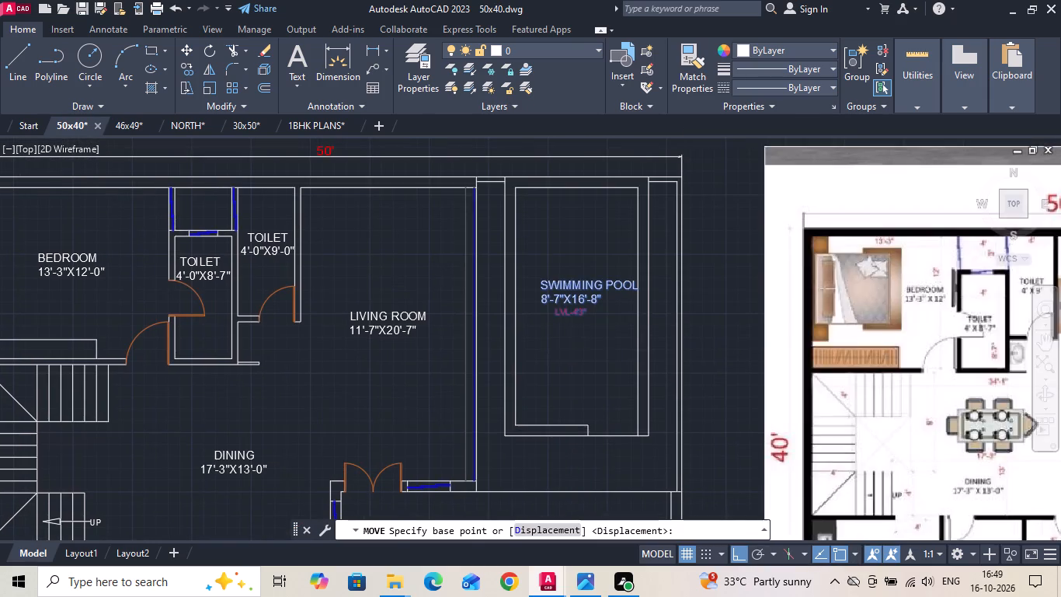
pyautogui.scroll(1, 586, 315)
pyautogui.click(602, 354)
pyautogui.click(592, 354)
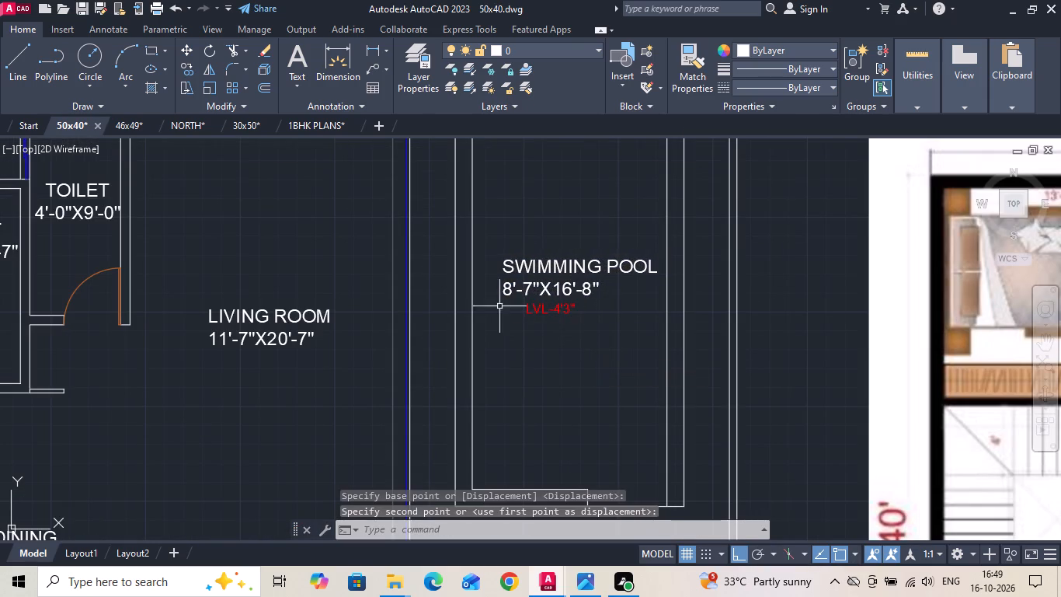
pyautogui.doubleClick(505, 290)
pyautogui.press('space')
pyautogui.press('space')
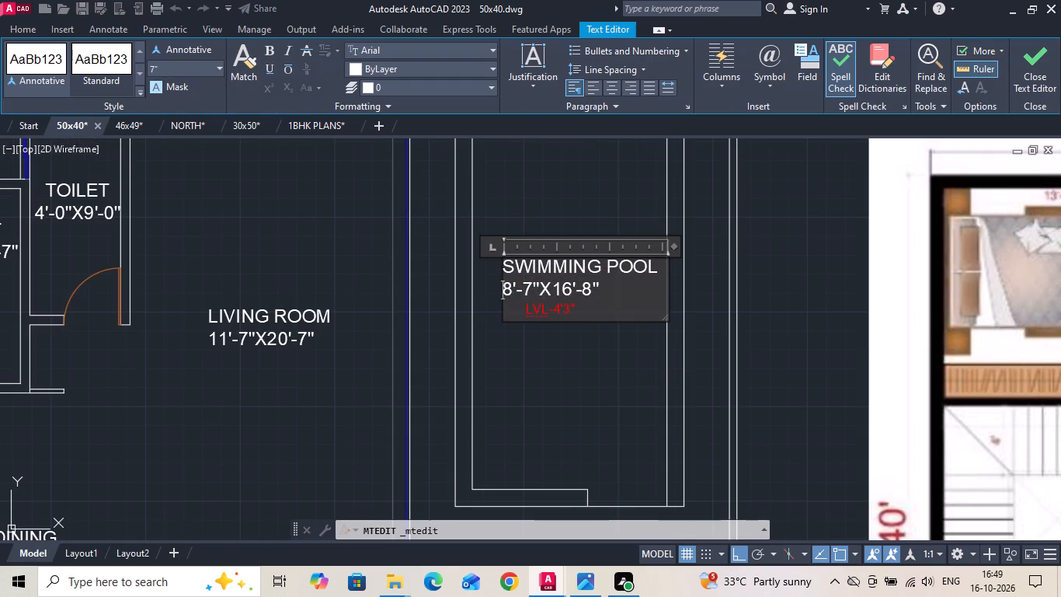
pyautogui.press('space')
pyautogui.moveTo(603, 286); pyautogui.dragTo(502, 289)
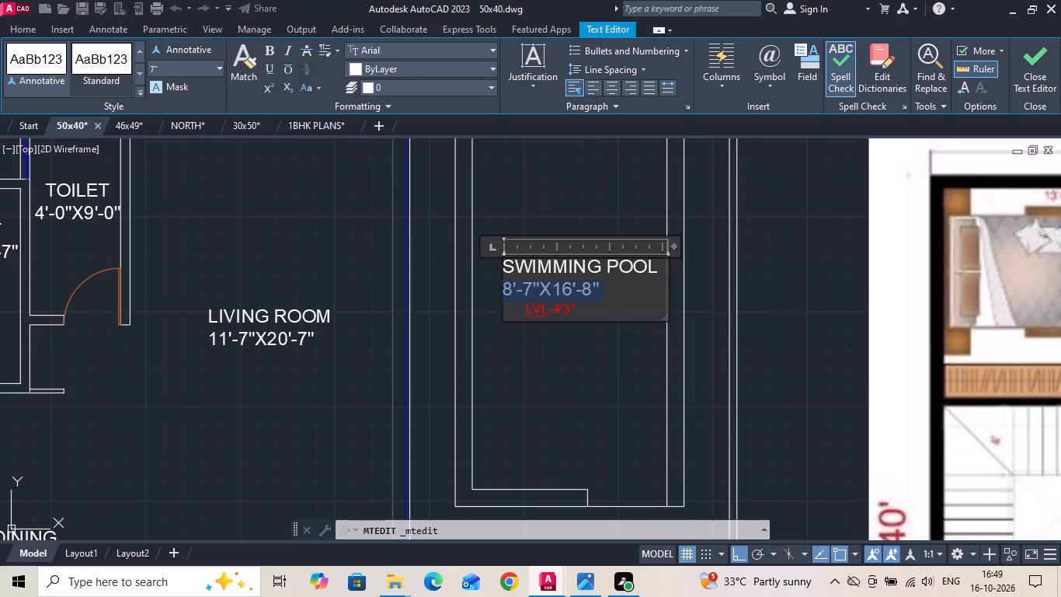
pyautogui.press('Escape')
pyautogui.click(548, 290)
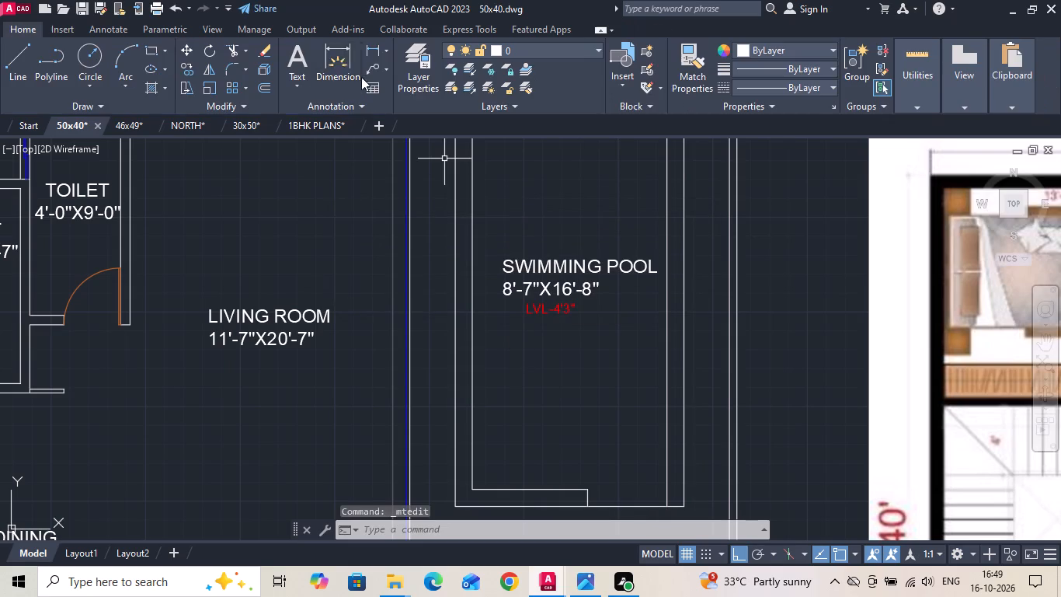
# Check the pool's inner length and width with temporary linear dimensions, without placing them.
pyautogui.click(370, 48)
pyautogui.scroll(-1, 505, 328)
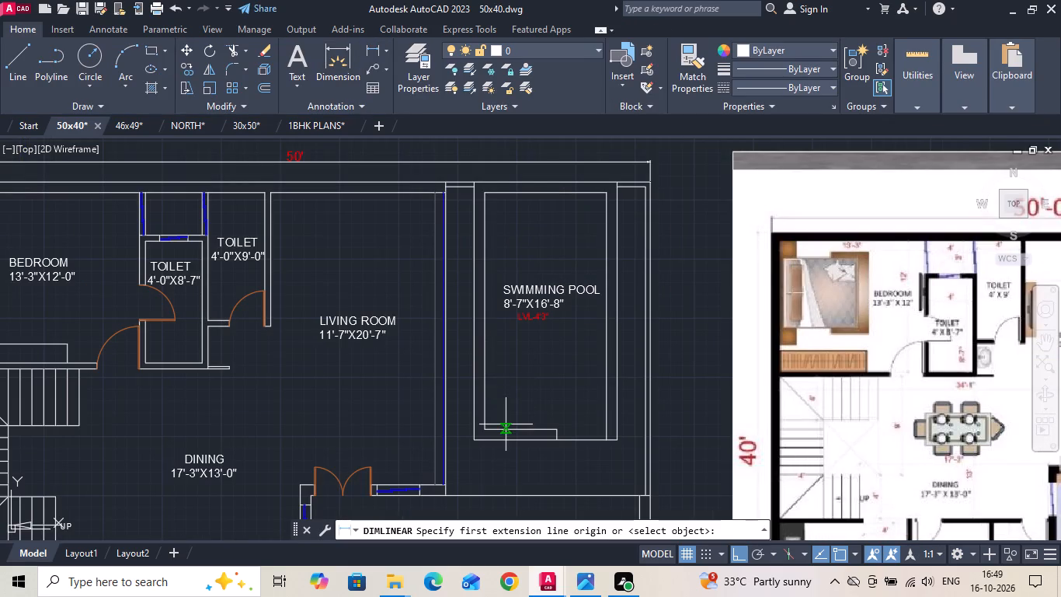
pyautogui.click(506, 424)
pyautogui.click(509, 194)
pyautogui.scroll(1, 499, 237)
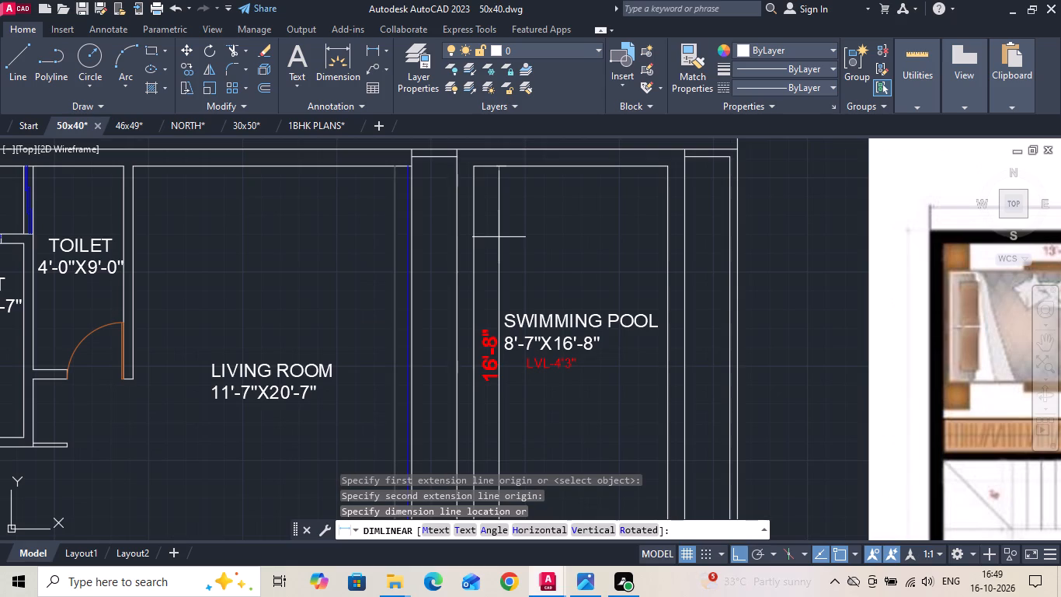
pyautogui.press('space')
pyautogui.press('space')
pyautogui.click(476, 264)
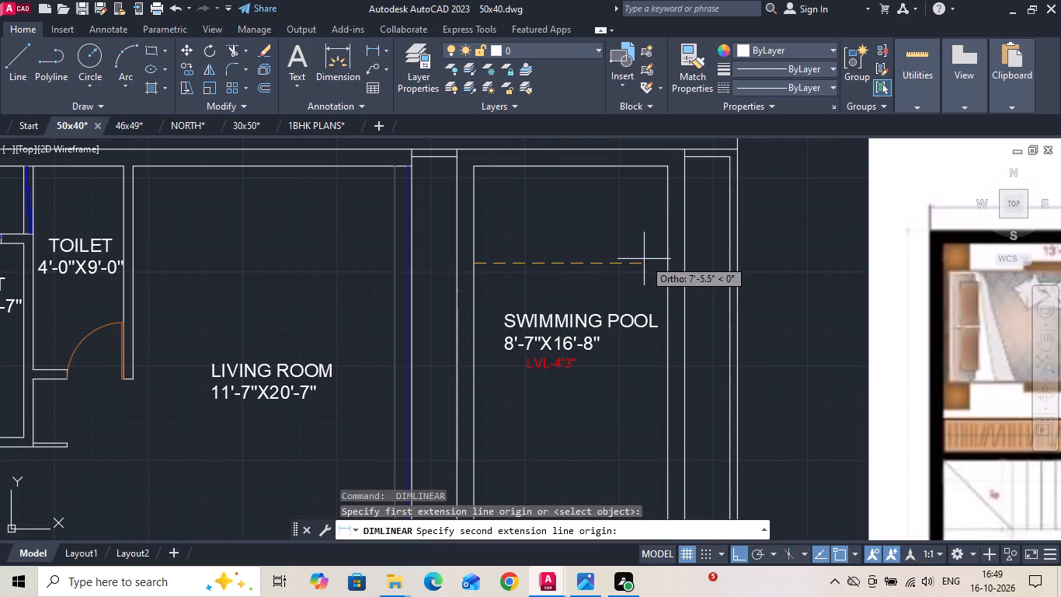
pyautogui.click(665, 264)
pyautogui.press('Escape')
# Check the pool area in the reference image and save the drawing.
pyautogui.scroll(-2, 549, 276)
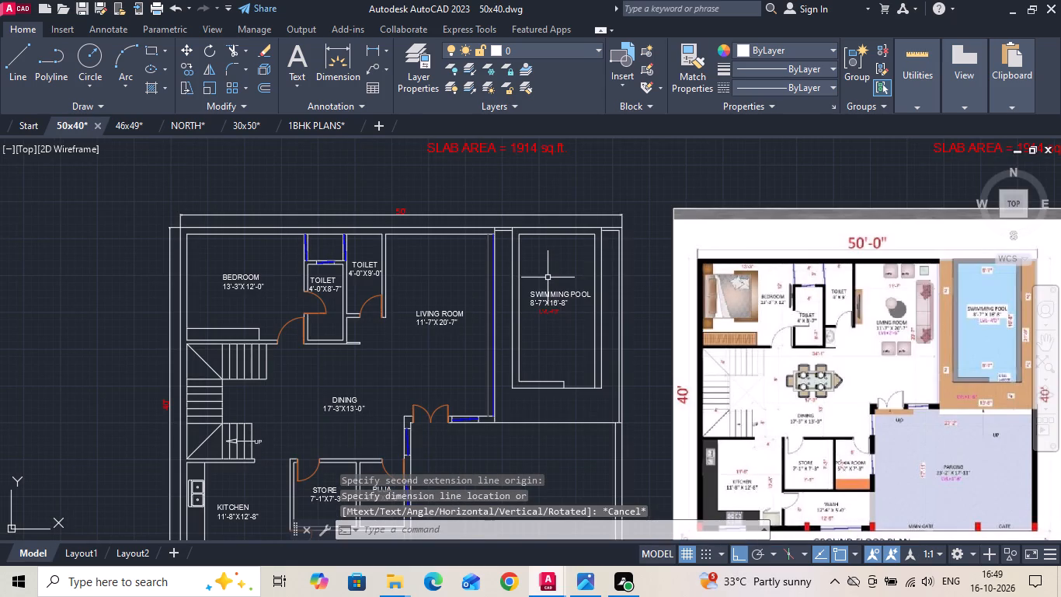
pyautogui.scroll(4, 1024, 377)
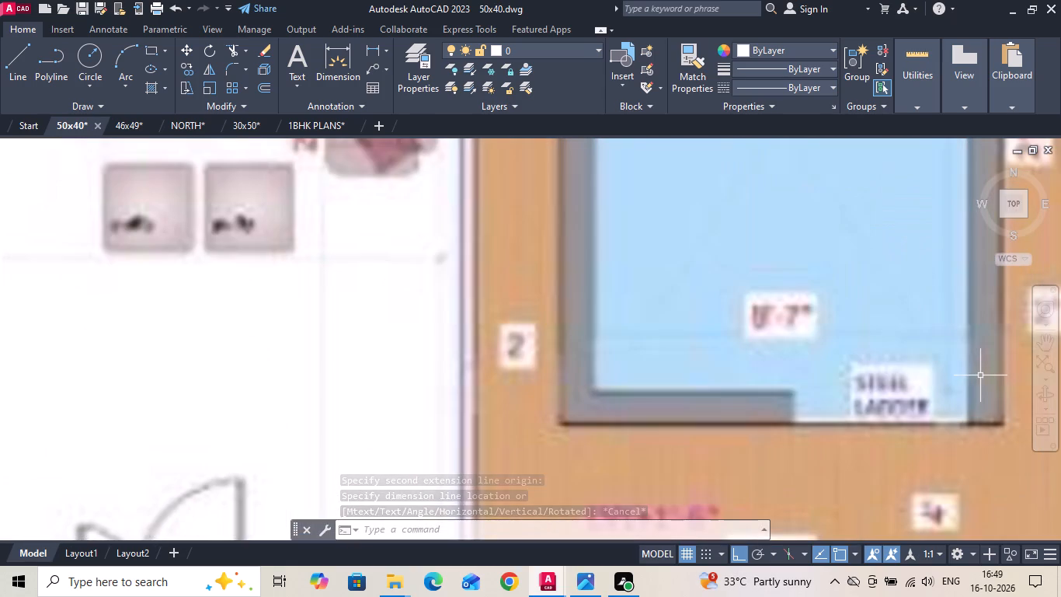
pyautogui.scroll(-2, 975, 375)
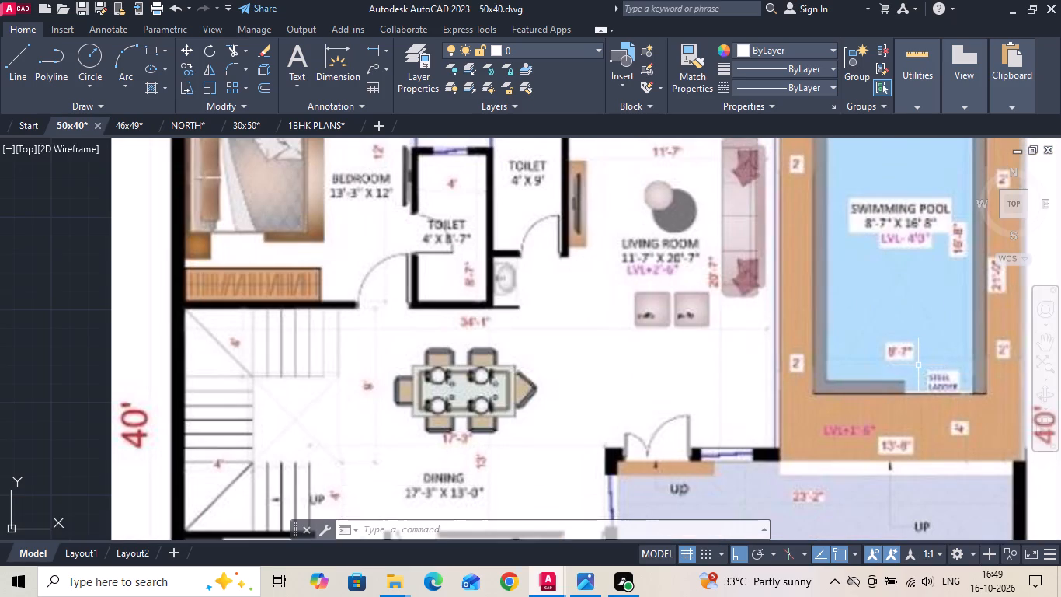
pyautogui.hotkey('ctrl', 's')
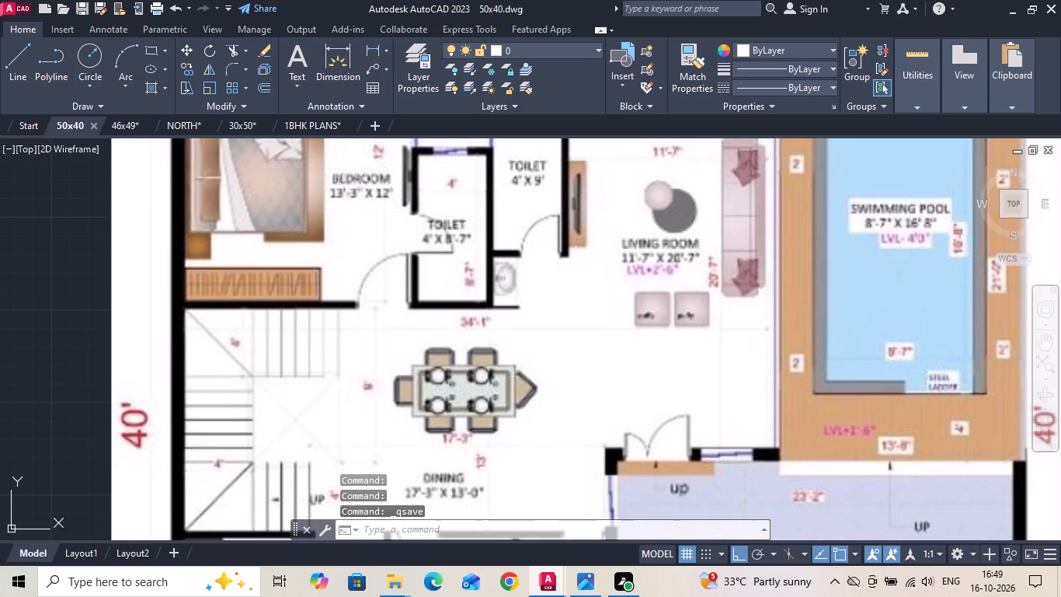
pyautogui.scroll(-2, 665, 311)
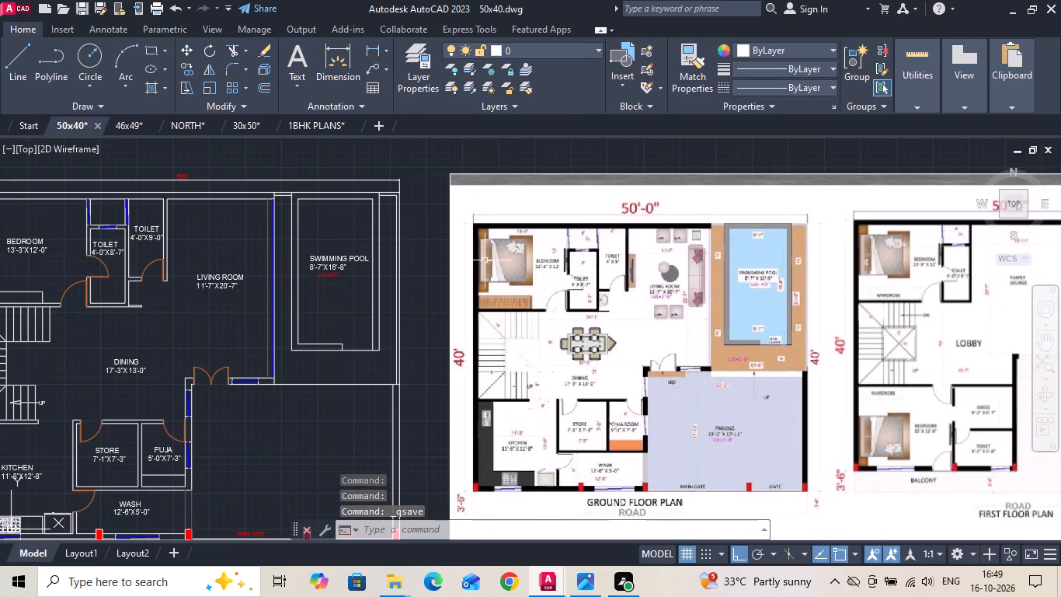
pyautogui.scroll(-1, 456, 250)
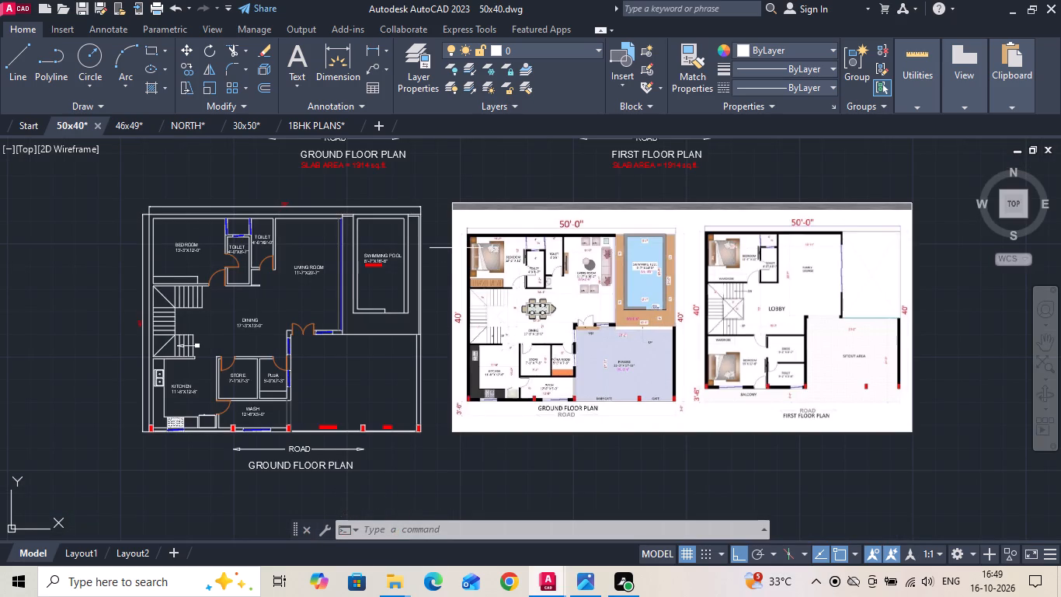
pyautogui.hotkey('ctrl', 's')
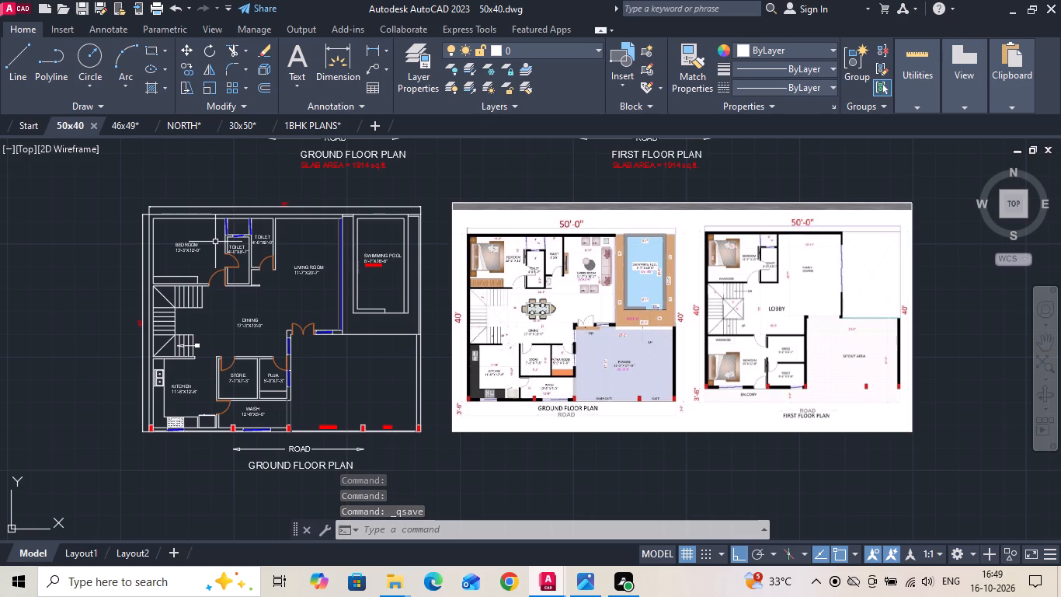
# Copy the entire ground floor plan, with its dimensions, road arrow and title, horizontally to the empty space right of the reference image.
pyautogui.moveTo(431, 191); pyautogui.dragTo(423, 260)
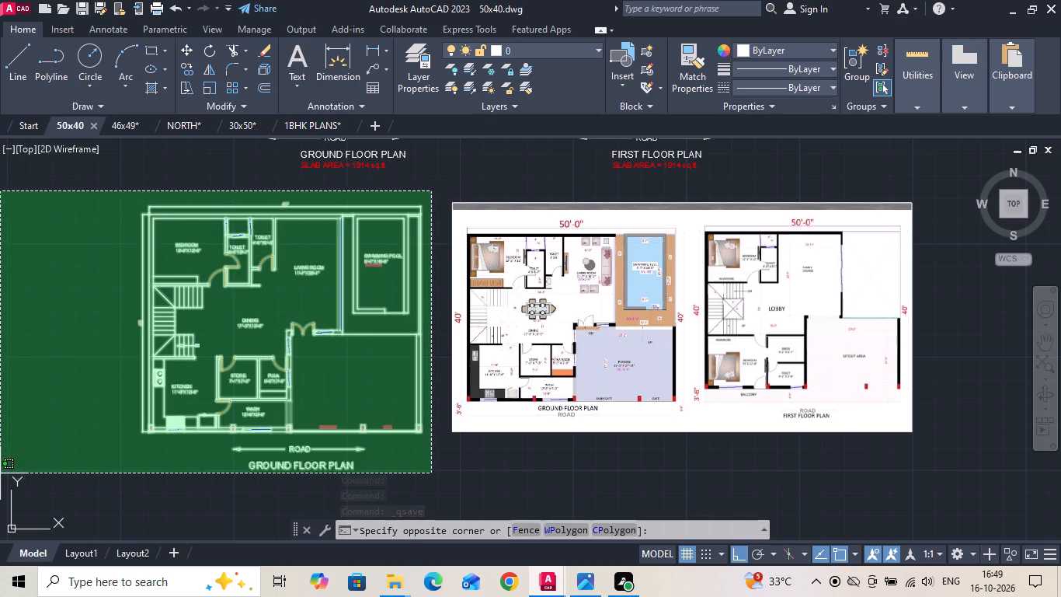
pyautogui.click(0, 474)
pyautogui.rightClick(204, 323)
pyautogui.click(243, 319)
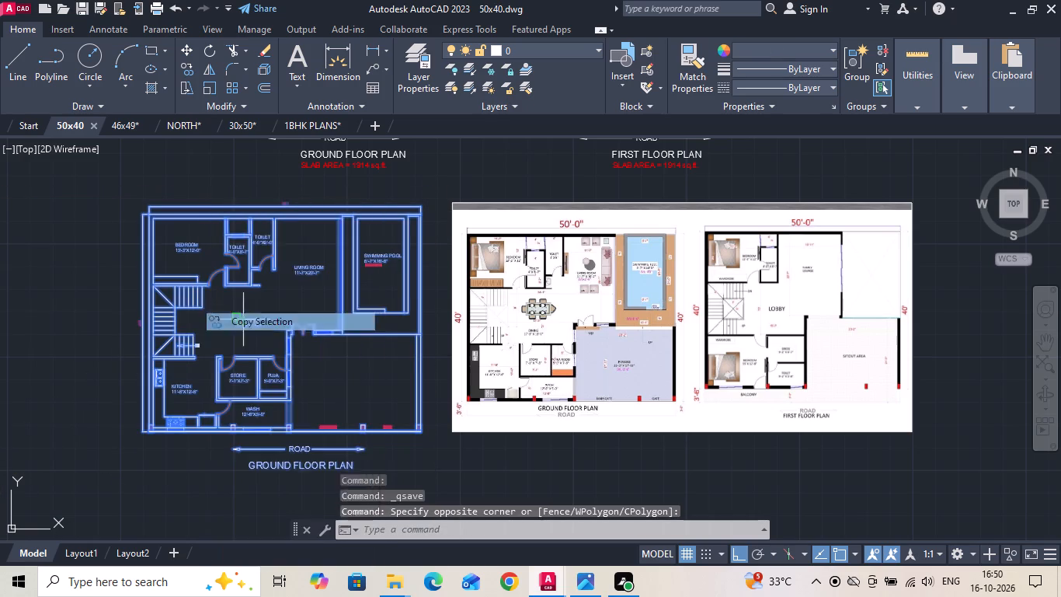
pyautogui.scroll(-1, 199, 320)
pyautogui.moveTo(205, 323); pyautogui.dragTo(216, 326)
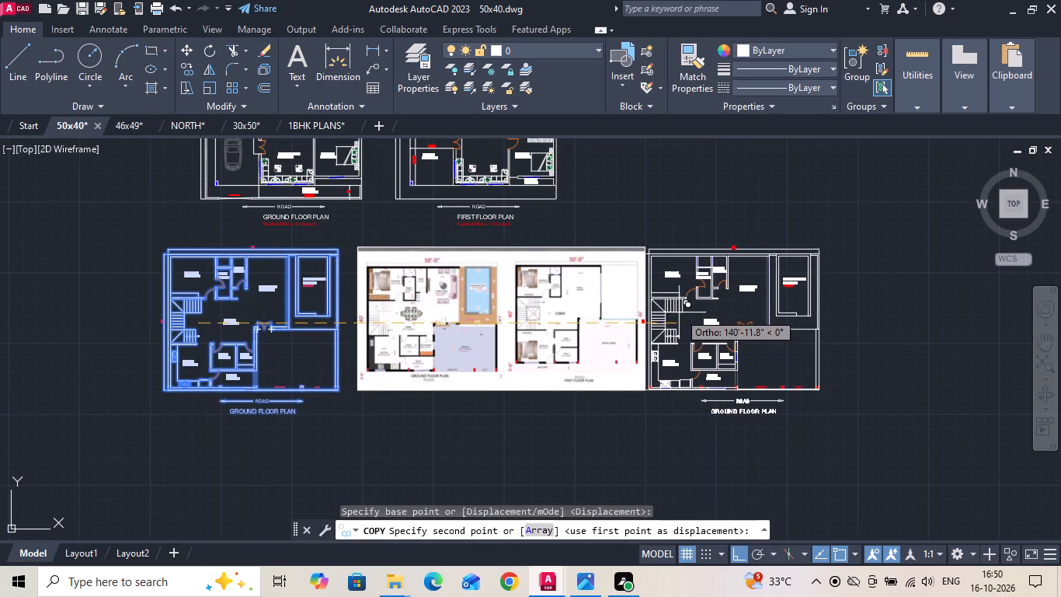
pyautogui.click(717, 302)
pyautogui.press('Escape')
# Save the drawing with the copied plan.
pyautogui.hotkey('ctrl', 's')
pyautogui.hotkey('ctrl', 's')
pyautogui.hotkey('ctrl', 's')
pyautogui.hotkey('ctrl', 's')
pyautogui.hotkey('ctrl', 's')
pyautogui.hotkey('ctrl', 's')
pyautogui.hotkey('ctrl', 's')
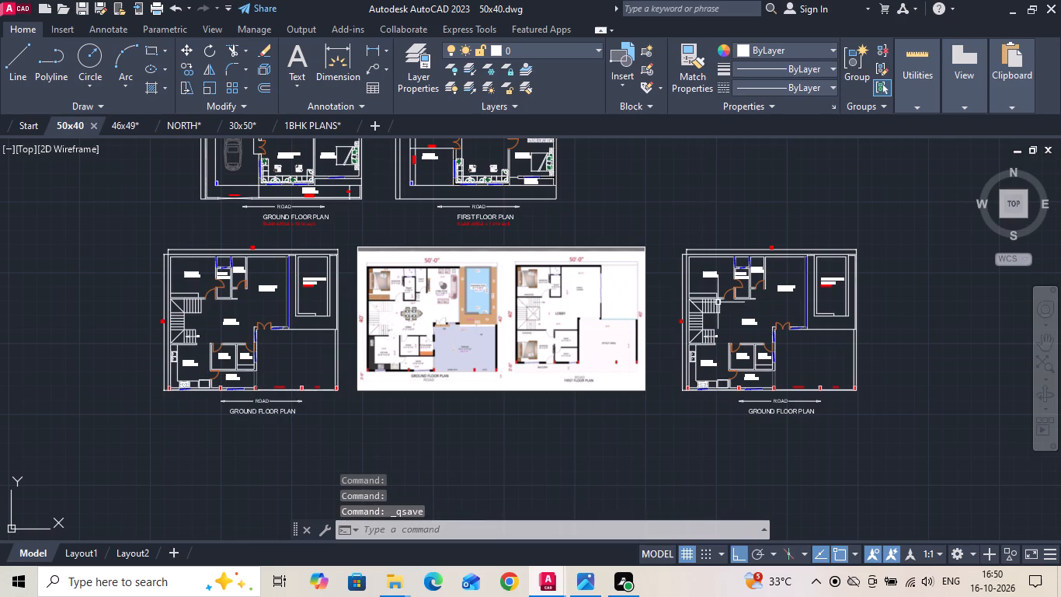
# Examine the first floor plan in the reference image, including the lobby, bedrooms, dress, toilets, sitout area and balcony.
pyautogui.scroll(3, 564, 268)
pyautogui.moveTo(551, 272); pyautogui.dragTo(386, 241, button='middle')
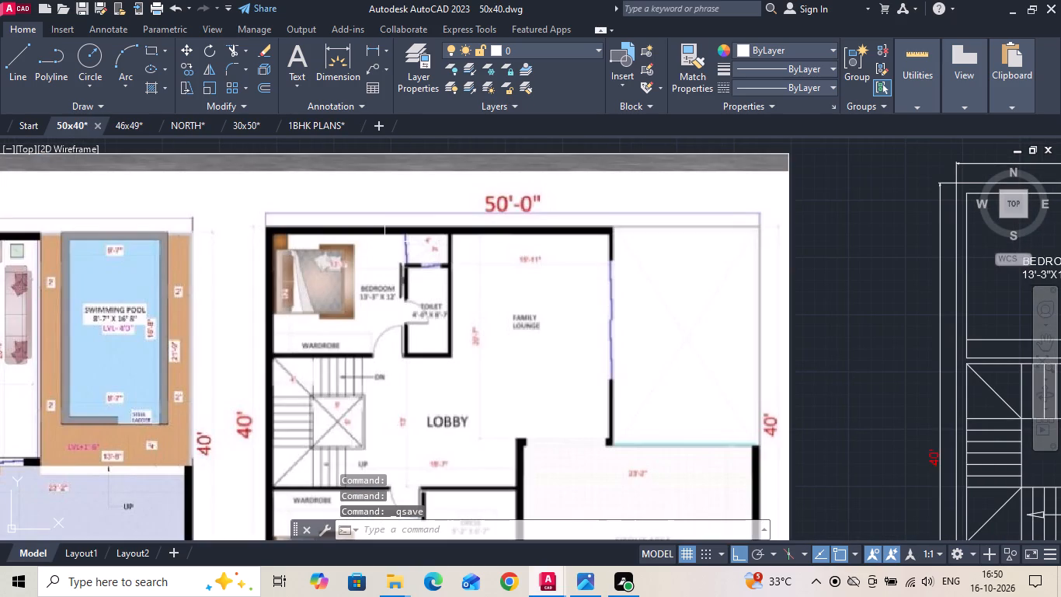
pyautogui.scroll(-1, 383, 248)
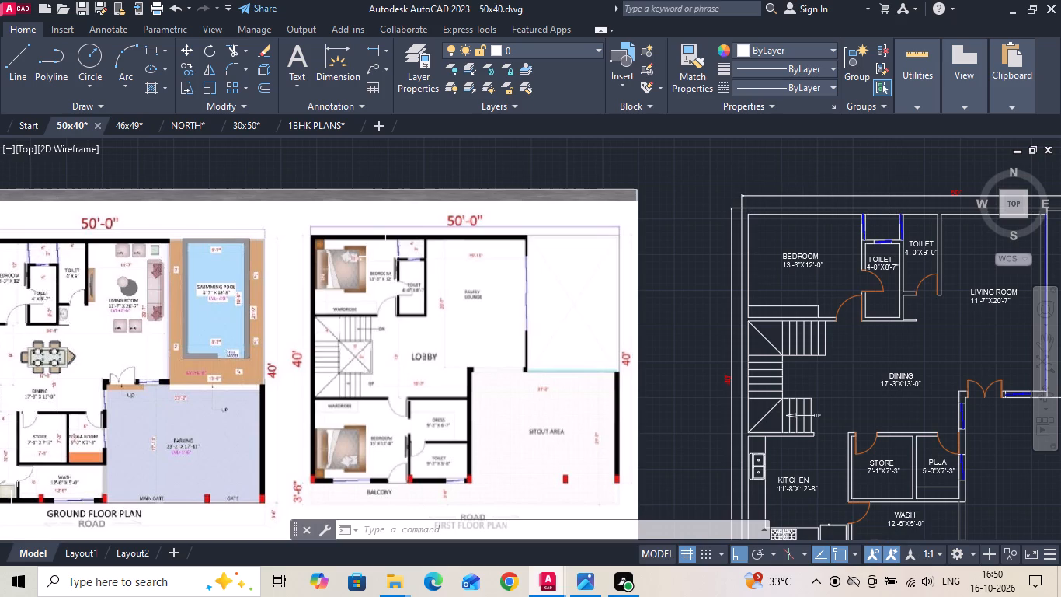
pyautogui.scroll(2, 325, 459)
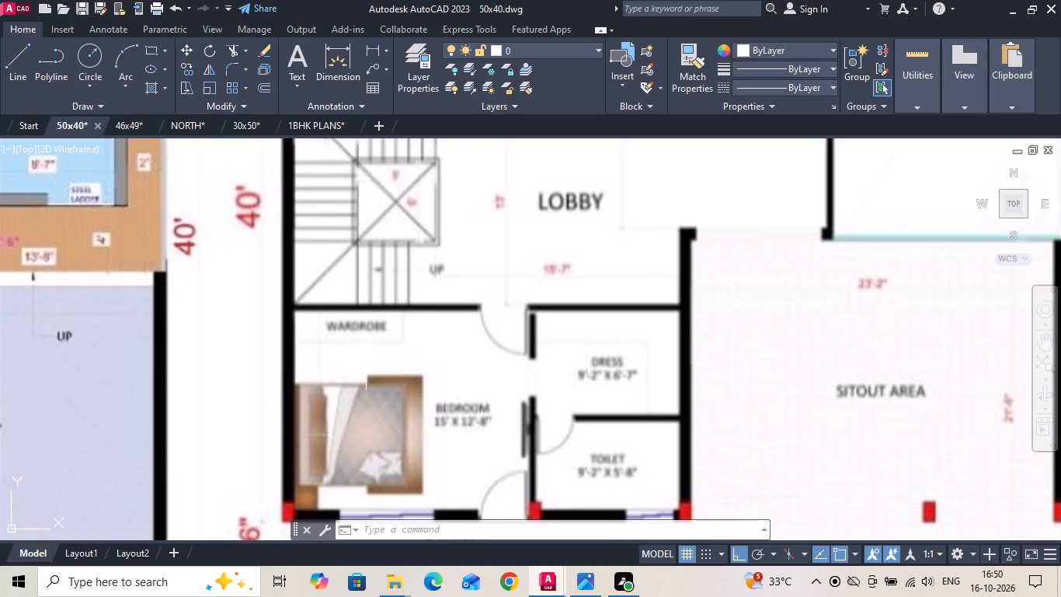
pyautogui.scroll(-1, 366, 363)
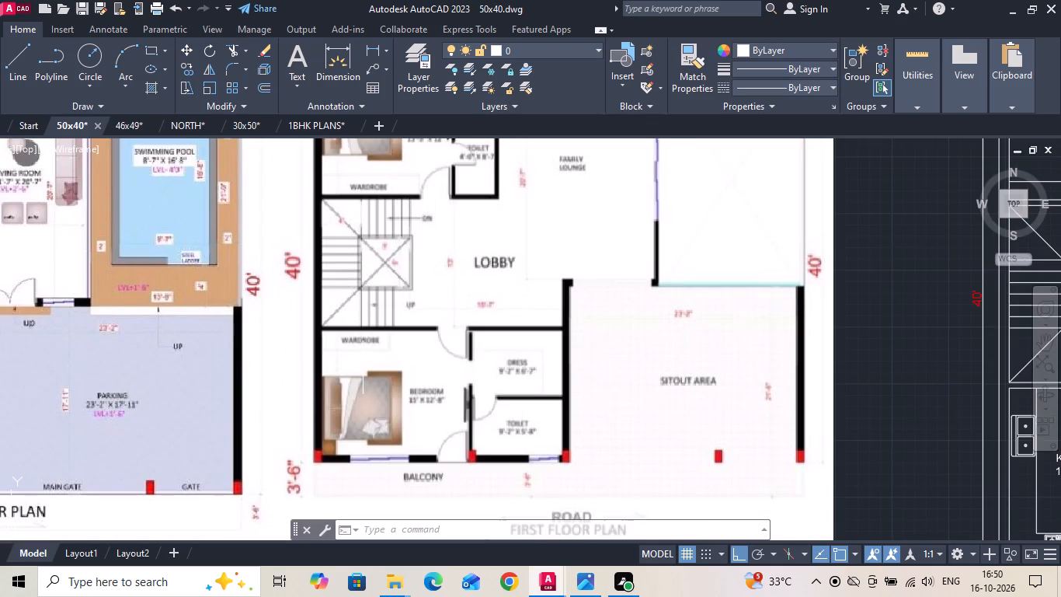
pyautogui.scroll(-1, 414, 289)
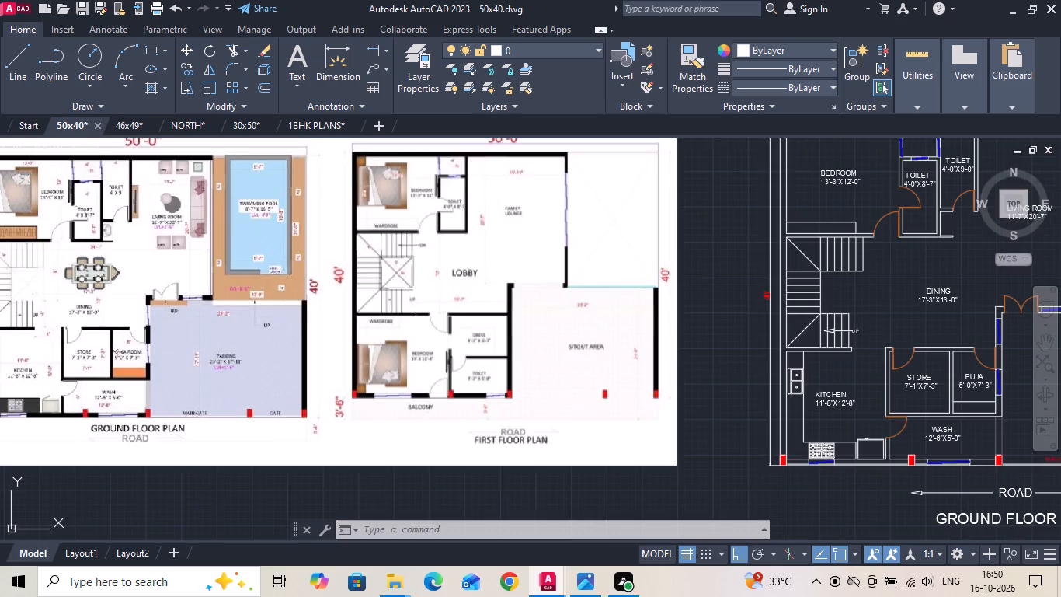
pyautogui.scroll(-2, 450, 298)
pyautogui.moveTo(0, 291); pyautogui.dragTo(255, 292, button='middle')
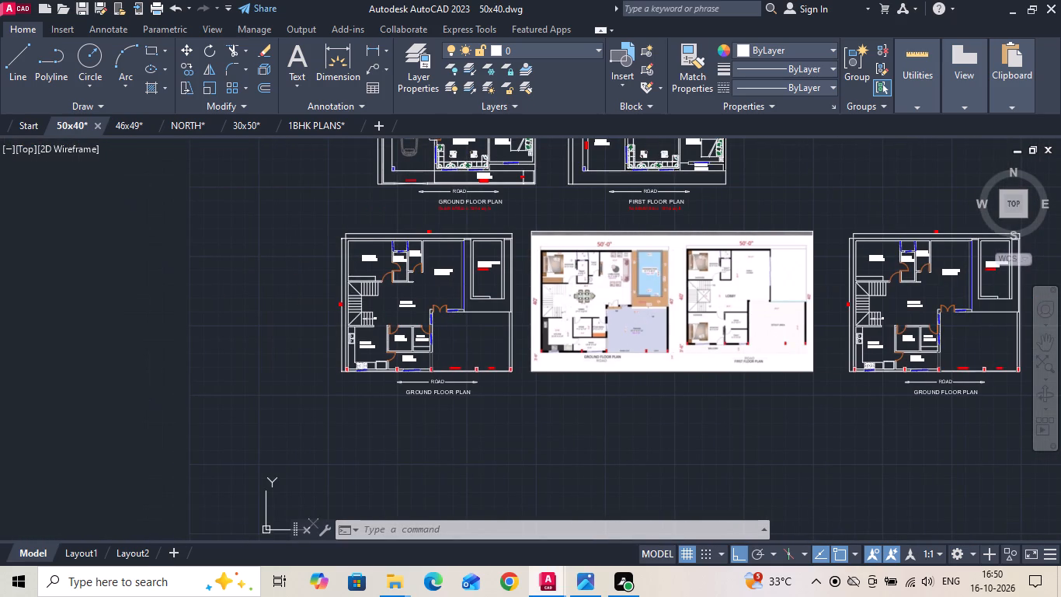
# Move the original plan's ROAD arrow and GROUND FLOOR PLAN title straight down, slightly farther from the front wall.
pyautogui.scroll(3, 456, 389)
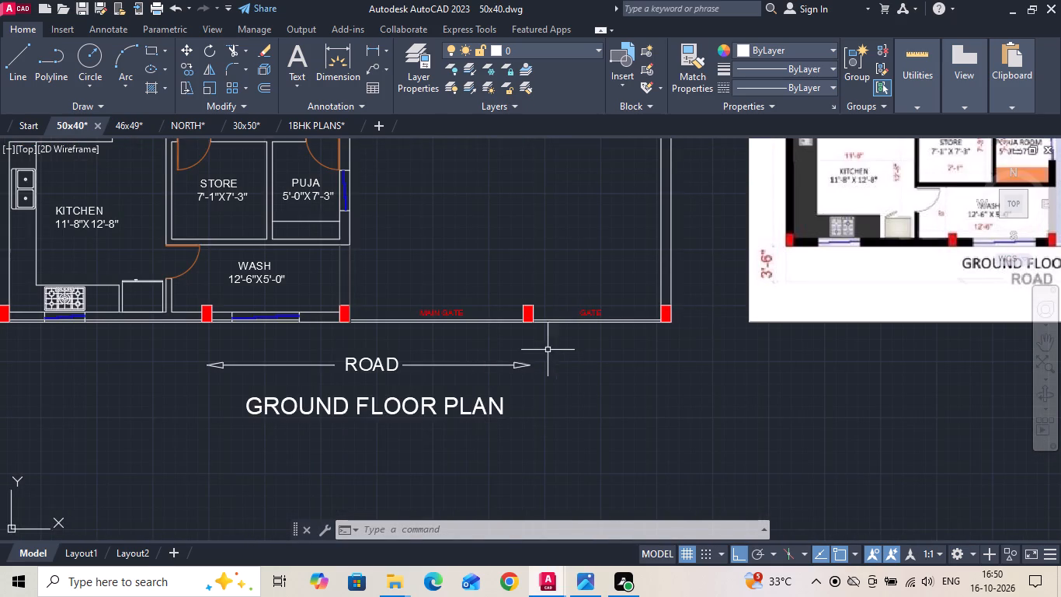
pyautogui.moveTo(552, 352); pyautogui.dragTo(496, 388)
pyautogui.click(117, 455)
pyautogui.rightClick(116, 455)
pyautogui.click(189, 198)
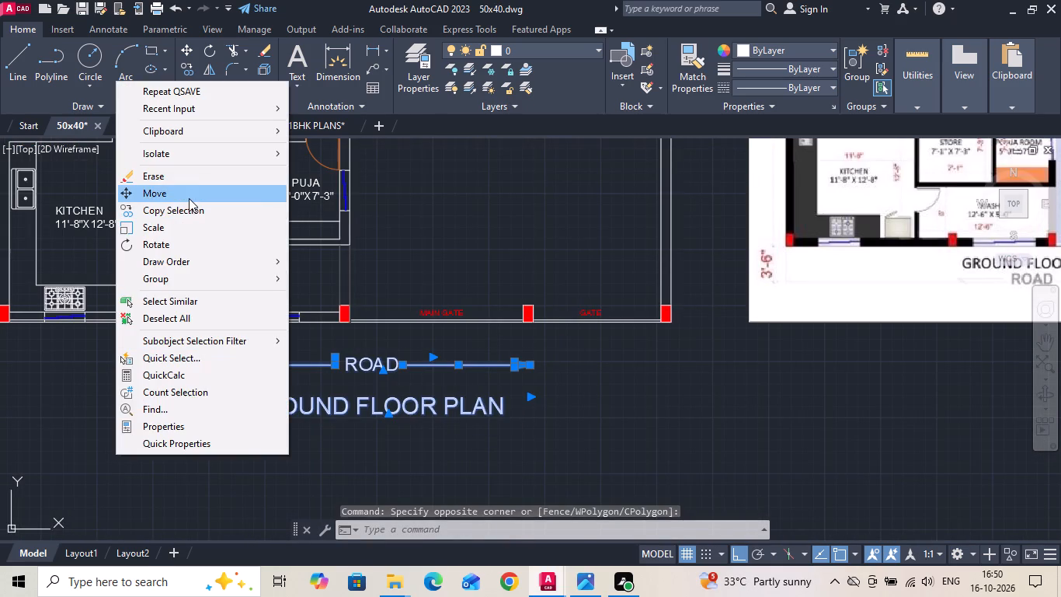
pyautogui.click(590, 396)
pyautogui.click(592, 418)
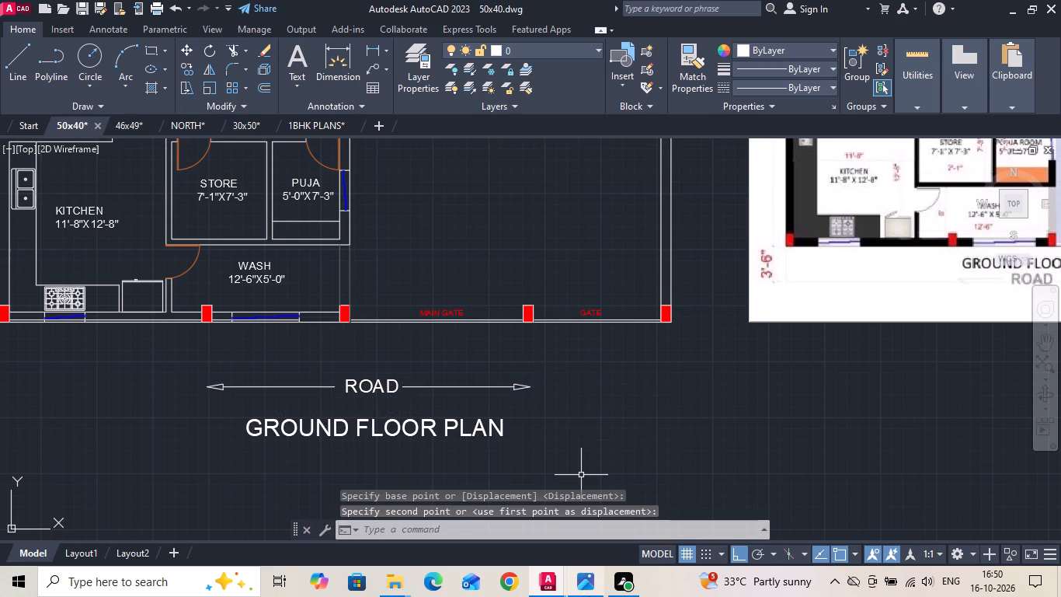
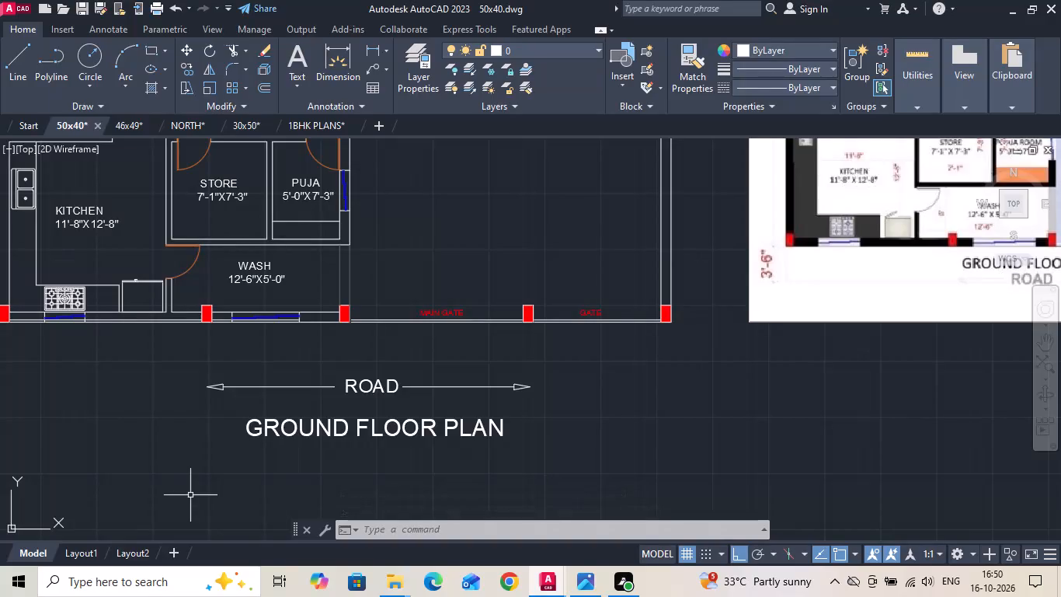
# Save the drawing.
pyautogui.hotkey('ctrl', 's')
# Offset the original ground floor plan's outer front wall line 3'6" outward, toward the ROAD arrow.
pyautogui.scroll(-2, 464, 384)
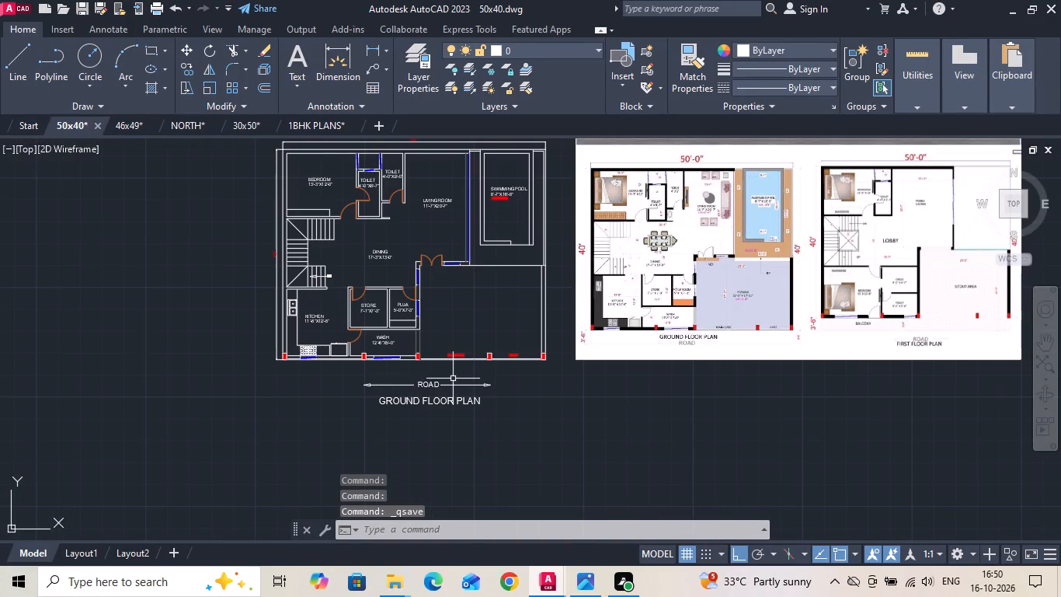
pyautogui.write('O')
pyautogui.press('space')
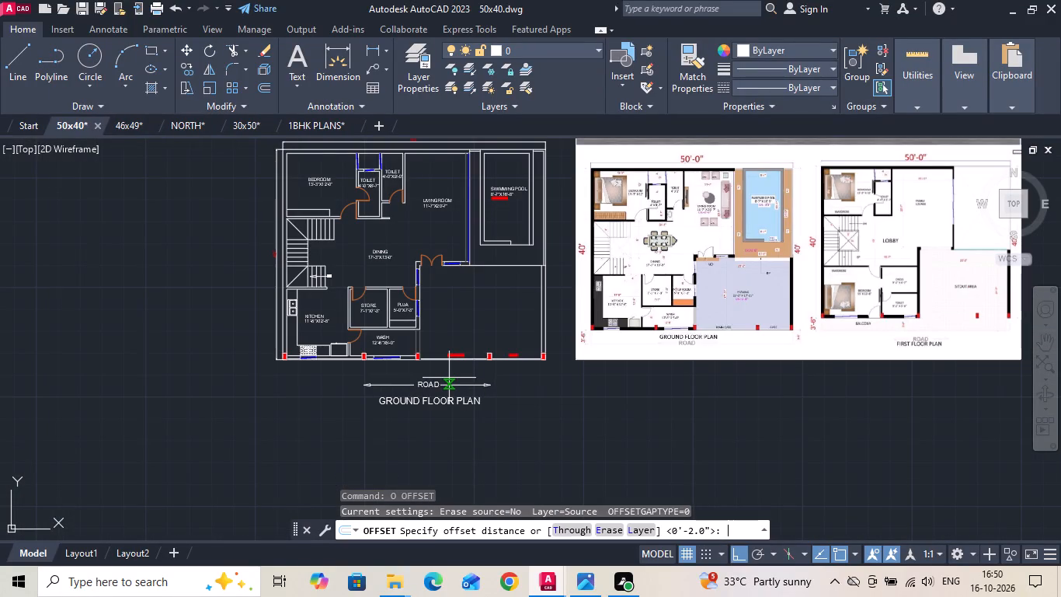
pyautogui.press('3')
pyautogui.press("'")
pyautogui.write('6')
pyautogui.press('space')
pyautogui.scroll(1, 313, 386)
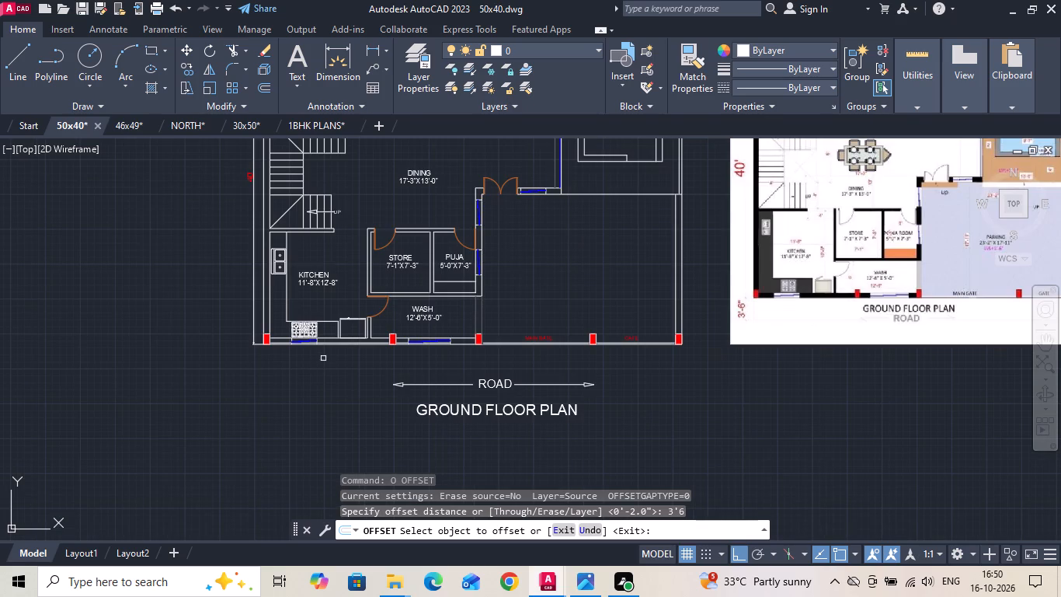
pyautogui.scroll(4, 290, 349)
pyautogui.click(260, 335)
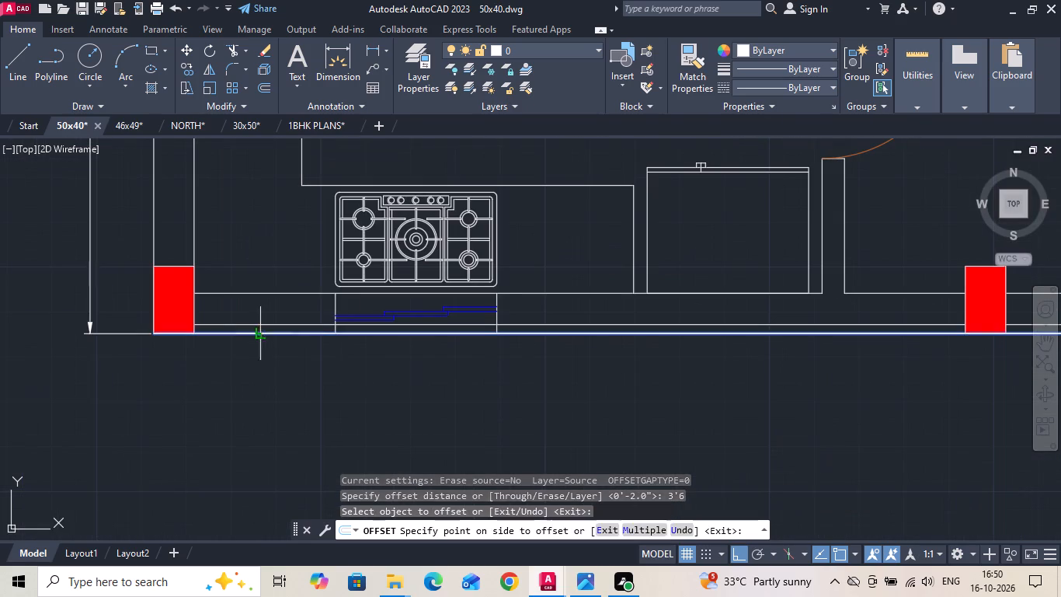
pyautogui.click(221, 406)
pyautogui.scroll(-2, 252, 323)
pyautogui.press('Escape')
# Extend the original plan's two outer side lines down to the offset front line to close the front strip.
pyautogui.write('EX')
pyautogui.press('space')
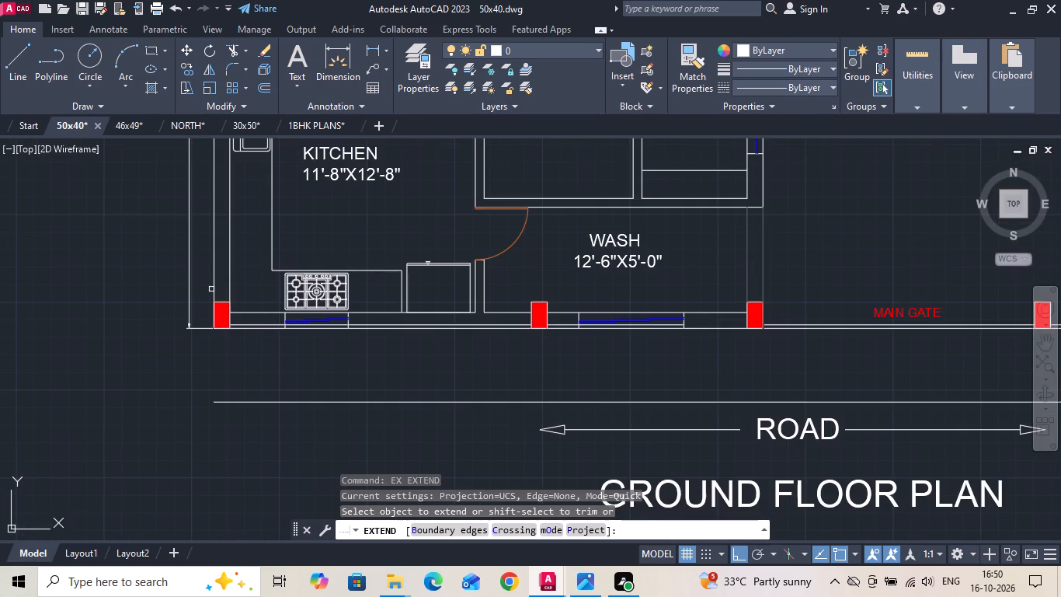
pyautogui.click(216, 278)
pyautogui.scroll(-2, 200, 291)
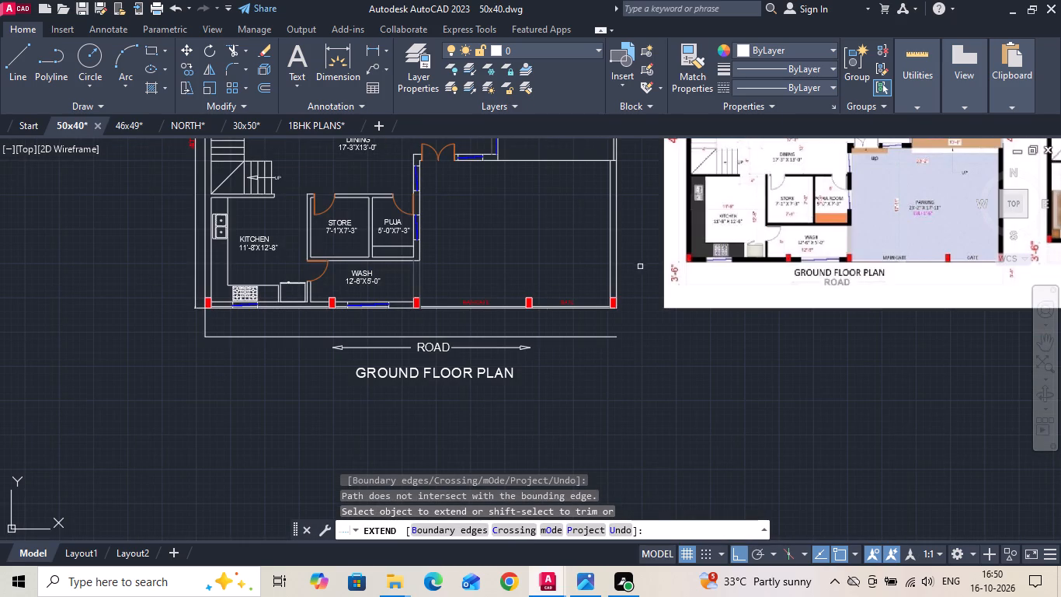
pyautogui.click(615, 278)
pyautogui.press('Escape')
pyautogui.moveTo(544, 338); pyautogui.dragTo(529, 343)
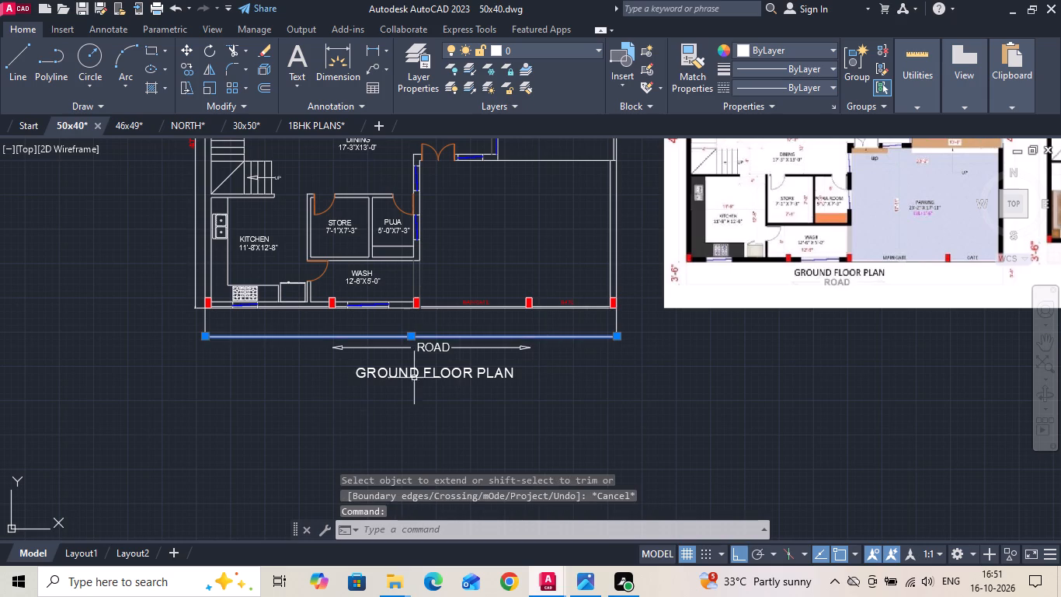
pyautogui.press('Escape')
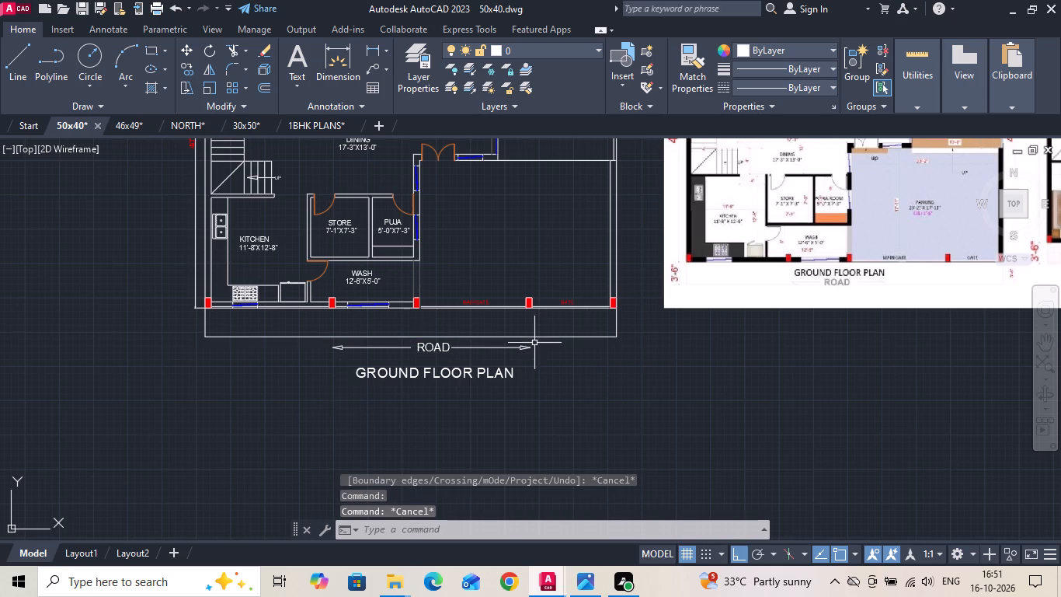
# Move the original plan's ROAD arrow and GROUND FLOOR PLAN title horizontally a short distance to the left.
pyautogui.moveTo(534, 343); pyautogui.dragTo(524, 351)
pyautogui.click(288, 413)
pyautogui.rightClick(288, 413)
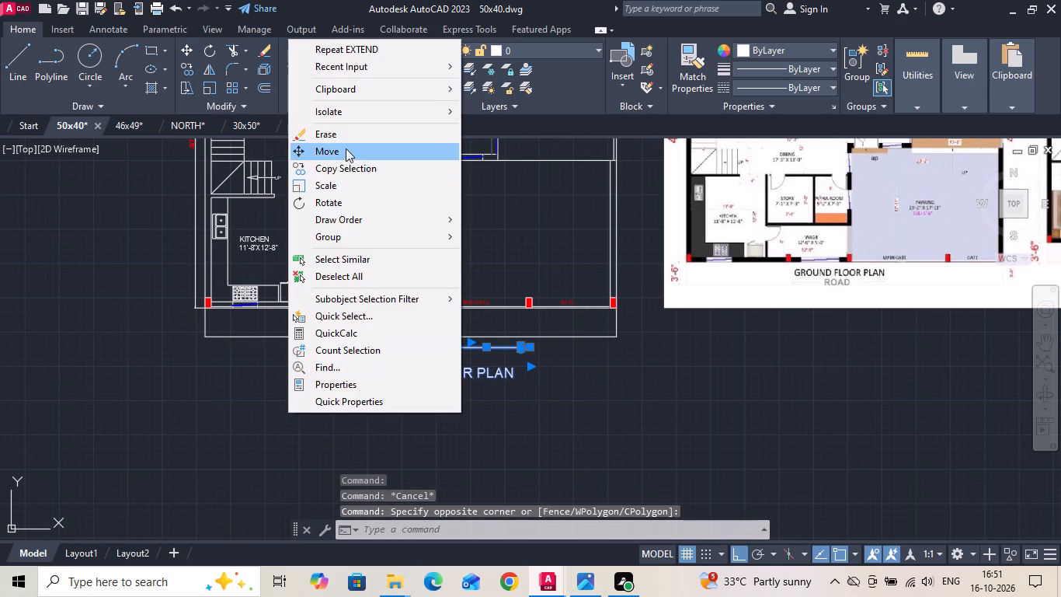
pyautogui.click(346, 148)
pyautogui.scroll(1, 553, 368)
pyautogui.click(629, 396)
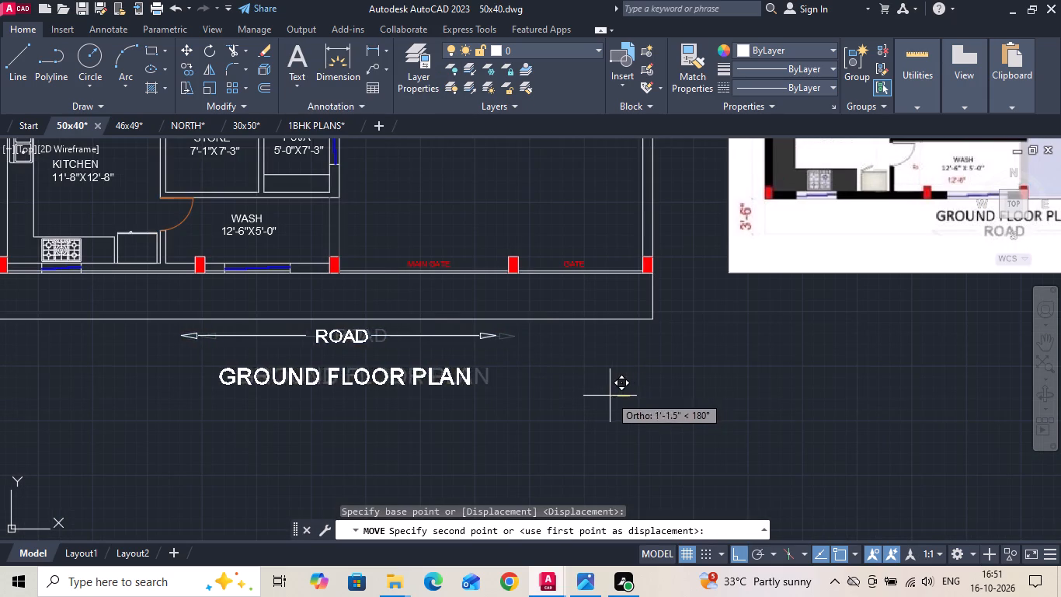
pyautogui.scroll(-1, 594, 394)
pyautogui.click(588, 394)
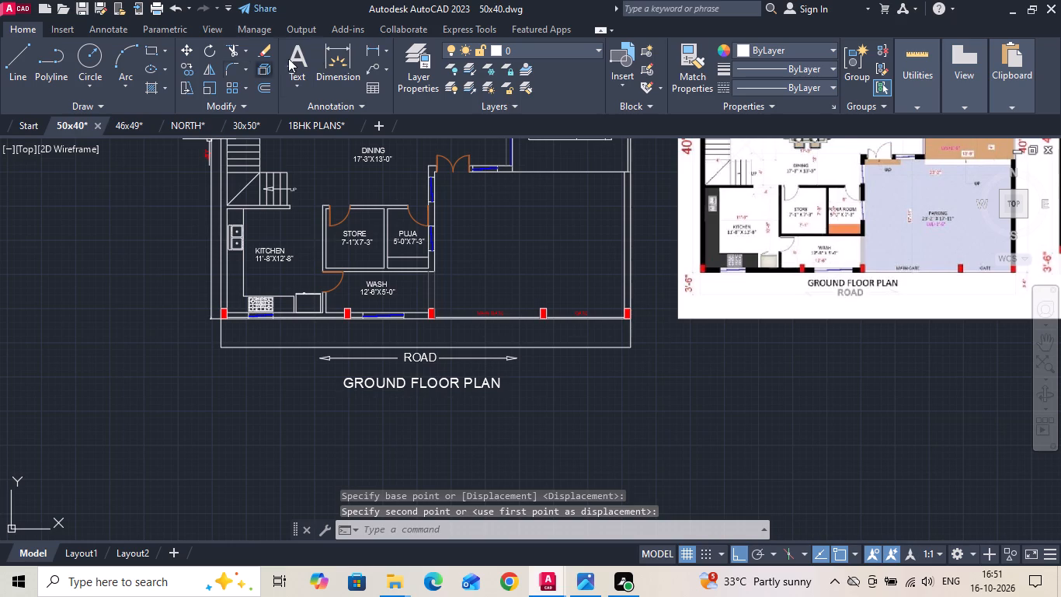
# Dimension the front strip's depth at the original plan's left side, in line with the overall 40' dimension.
pyautogui.click(370, 47)
pyautogui.scroll(1, 207, 378)
pyautogui.scroll(3, 231, 274)
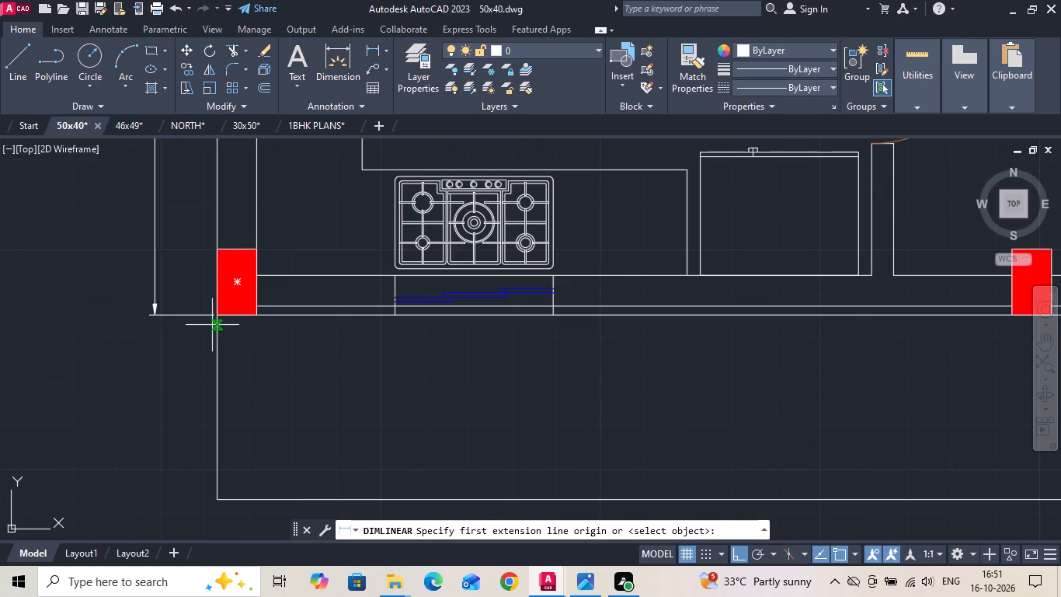
pyautogui.click(218, 316)
pyautogui.moveTo(213, 502); pyautogui.dragTo(213, 491)
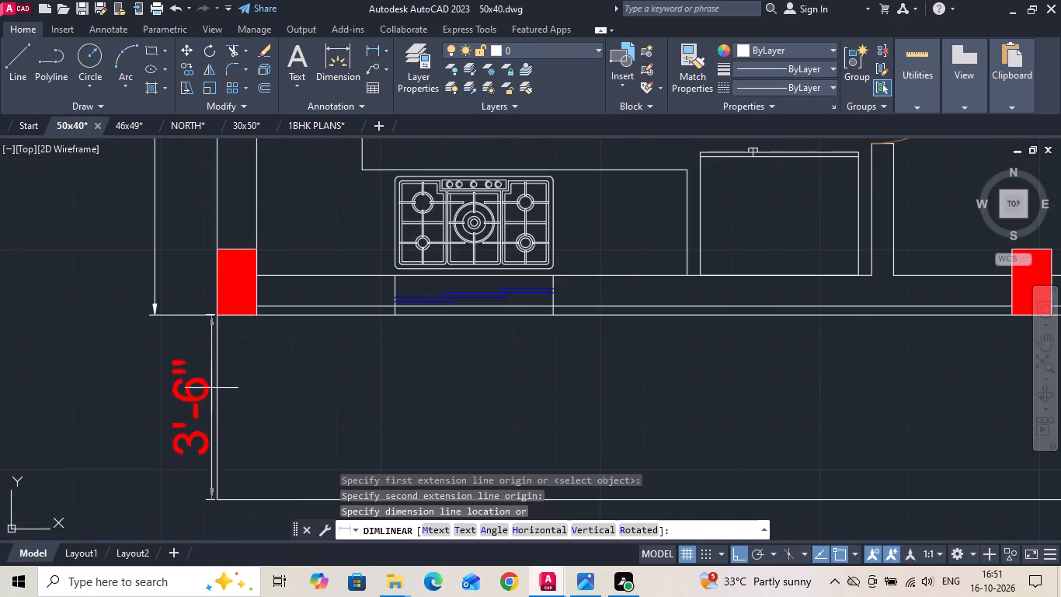
pyautogui.scroll(2, 162, 313)
pyautogui.click(141, 319)
pyautogui.press('Escape')
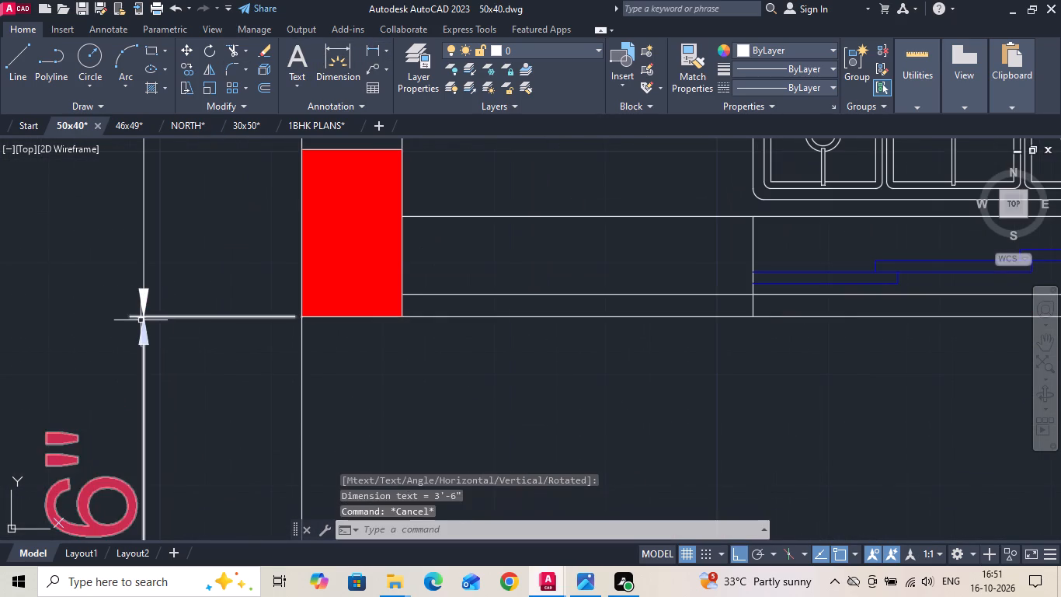
# Save the drawing with the dimensioned front strip.
pyautogui.hotkey('ctrl', 's')
pyautogui.hotkey('ctrl', 's')
pyautogui.hotkey('ctrl', 's')
pyautogui.hotkey('ctrl', 's')
pyautogui.hotkey('ctrl', 's')
pyautogui.hotkey('ctrl', 's')
pyautogui.hotkey('ctrl', 's')
pyautogui.hotkey('ctrl', 's')
pyautogui.hotkey('ctrl', 's')
pyautogui.hotkey('ctrl', 's')
pyautogui.hotkey('ctrl', 's')
pyautogui.hotkey('ctrl', 's')
# Delete the ROAD text and its arrows below the copied plan, keeping the title.
pyautogui.scroll(-6, 141, 323)
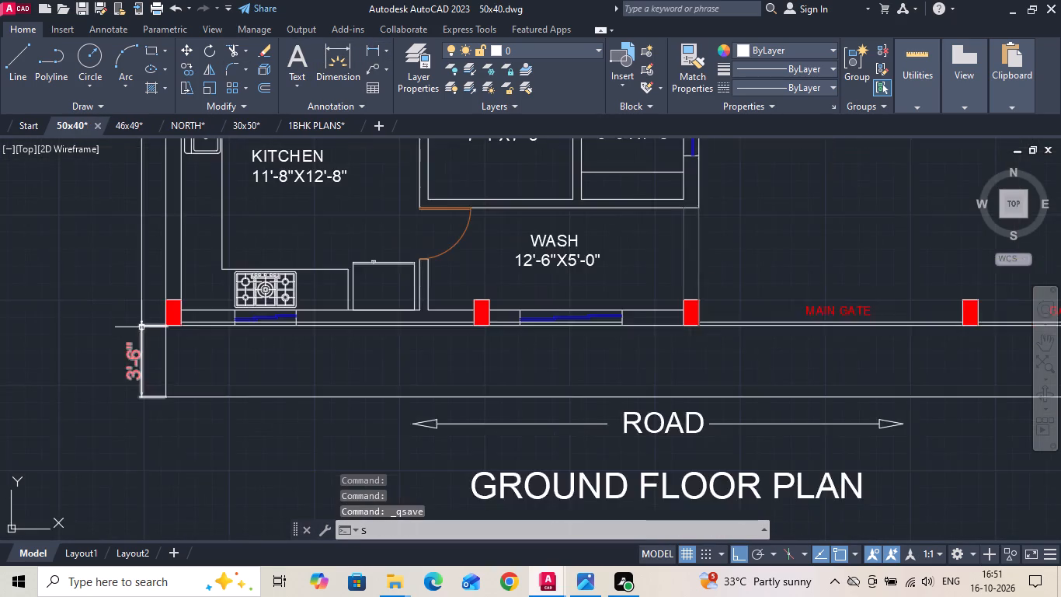
pyautogui.scroll(-3, 141, 328)
pyautogui.scroll(-2, 142, 395)
pyautogui.click(666, 307)
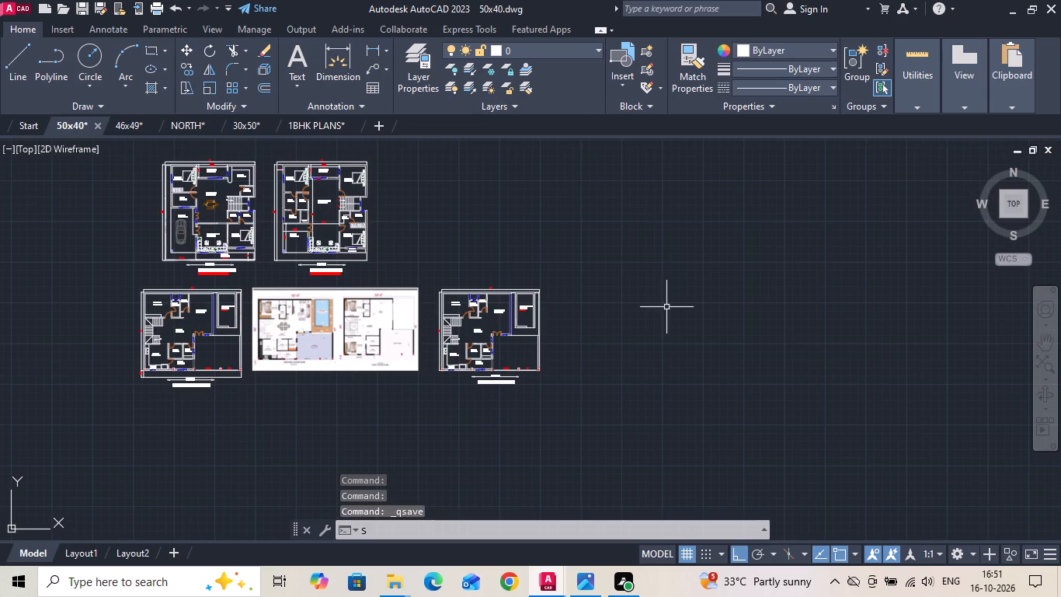
pyautogui.click(656, 306)
pyautogui.scroll(2, 571, 347)
pyautogui.press('Escape')
pyautogui.scroll(1, 374, 434)
pyautogui.moveTo(376, 425); pyautogui.dragTo(501, 302, button='middle')
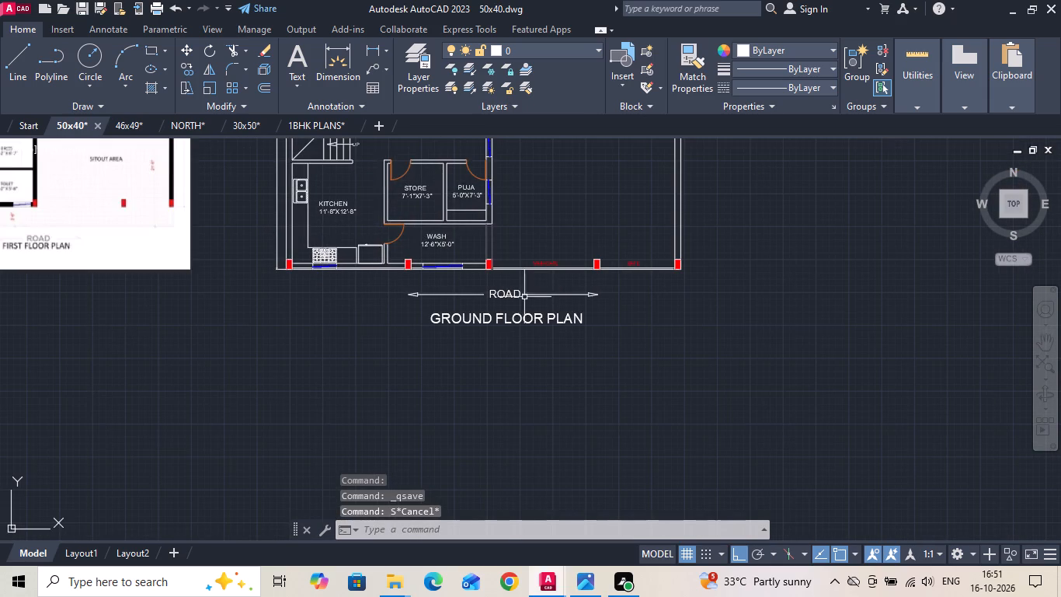
pyautogui.click(620, 285)
pyautogui.click(387, 304)
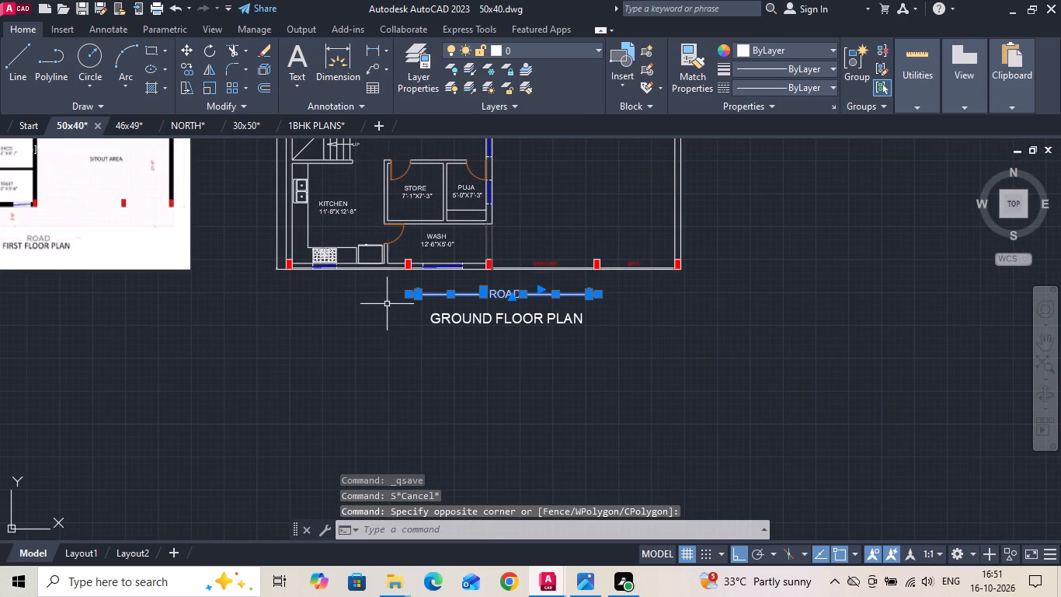
pyautogui.press('Delete')
# Copy the original plan's offset front line to the copied plan, using the front-right column's outer corner as reference.
pyautogui.scroll(-1, 551, 359)
pyautogui.moveTo(184, 372); pyautogui.dragTo(607, 350, button='middle')
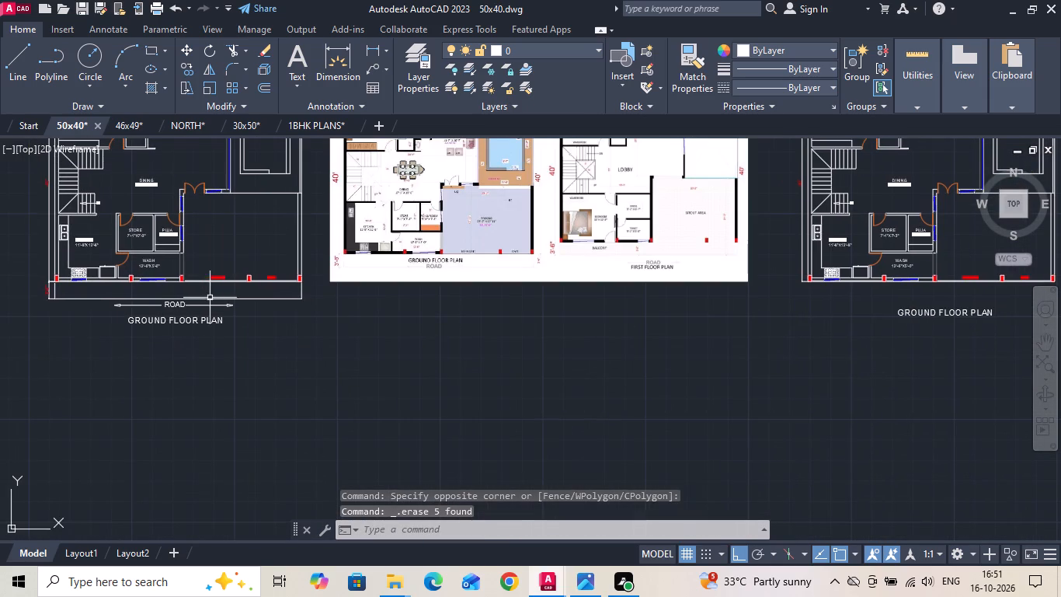
pyautogui.click(247, 297)
pyautogui.rightClick(247, 297)
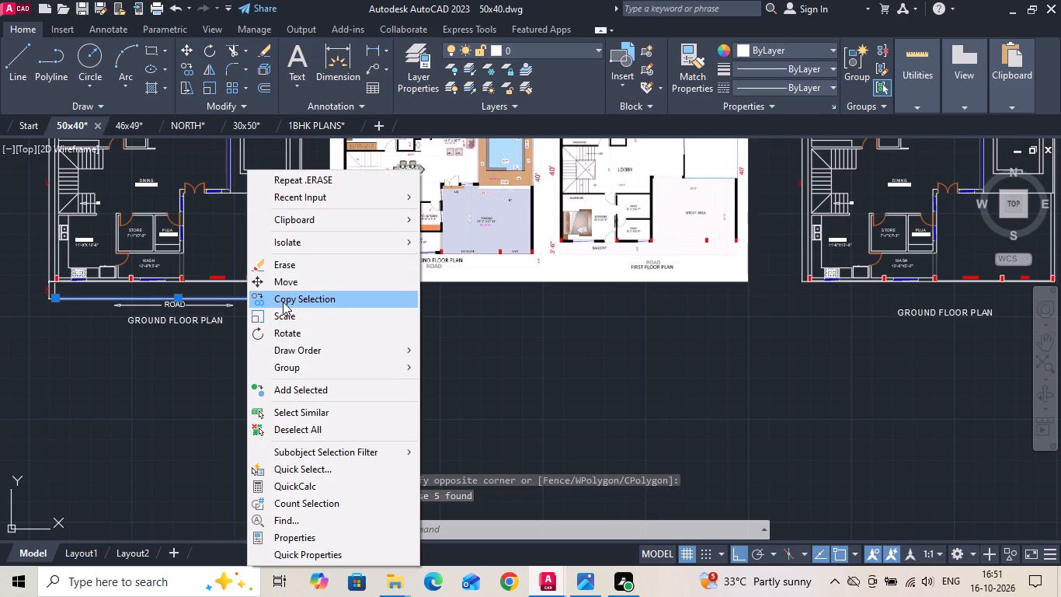
pyautogui.click(283, 302)
pyautogui.scroll(5, 301, 291)
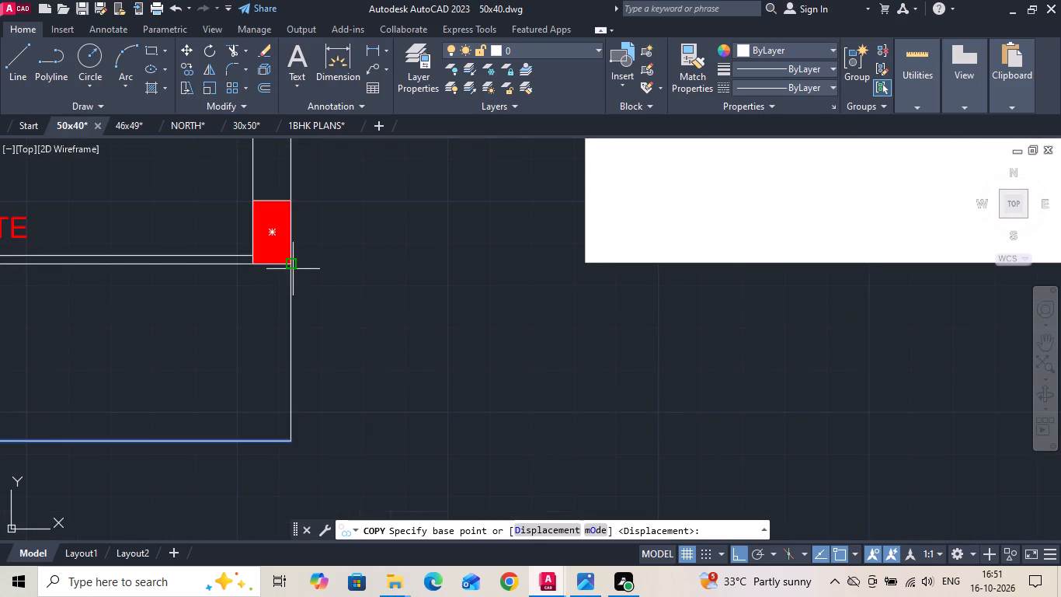
pyautogui.click(289, 262)
pyautogui.scroll(-6, 179, 289)
pyautogui.scroll(3, 569, 266)
pyautogui.click(875, 392)
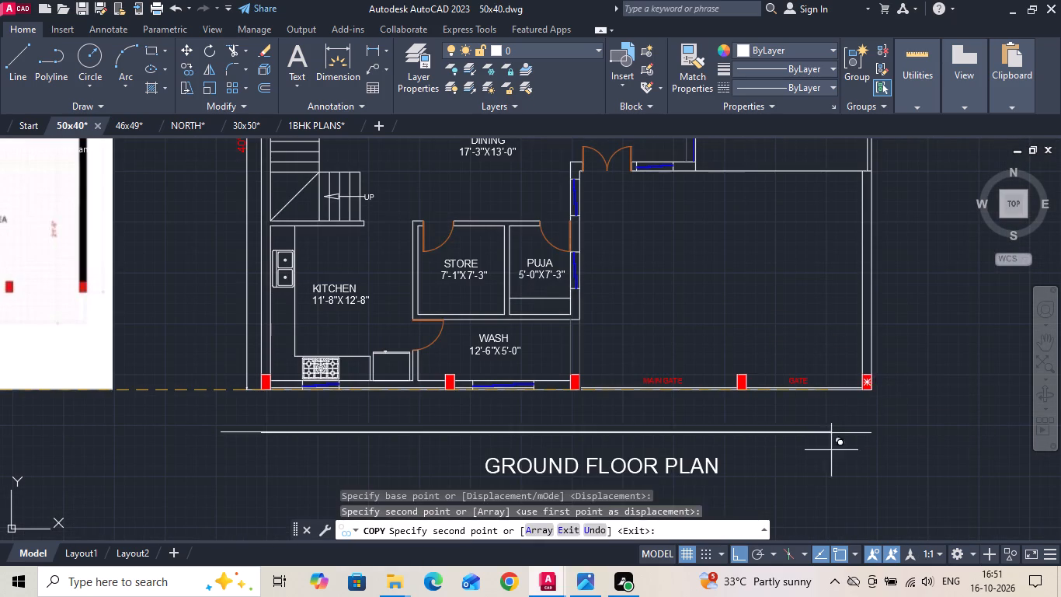
pyautogui.press('Escape')
# Extend the copied plan's two outer side lines down to the new front line.
pyautogui.press('e')
pyautogui.press('x')
pyautogui.press('space')
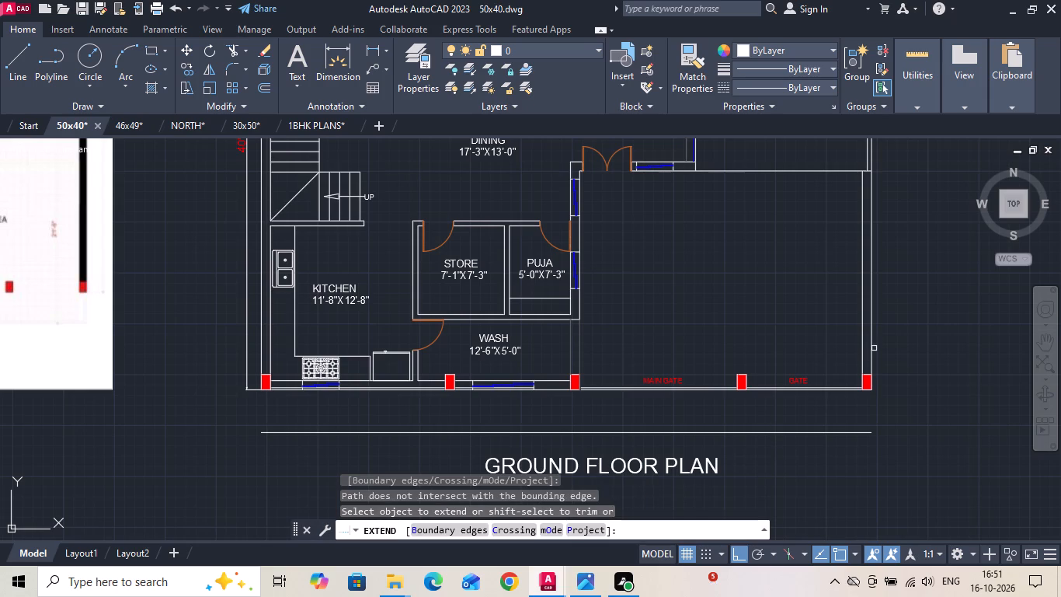
pyautogui.click(871, 351)
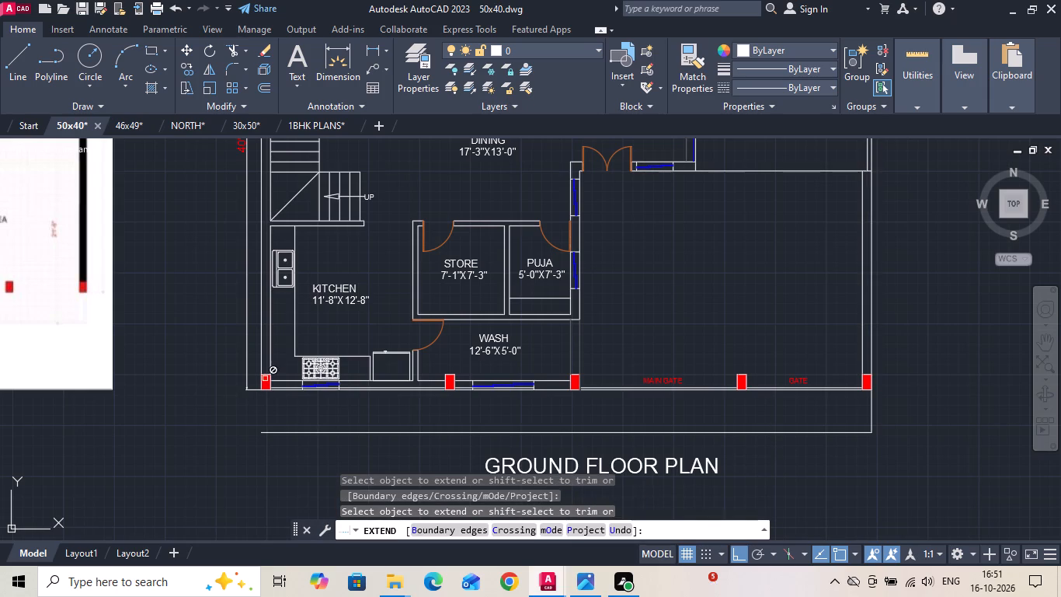
pyautogui.click(262, 347)
pyautogui.press('Escape')
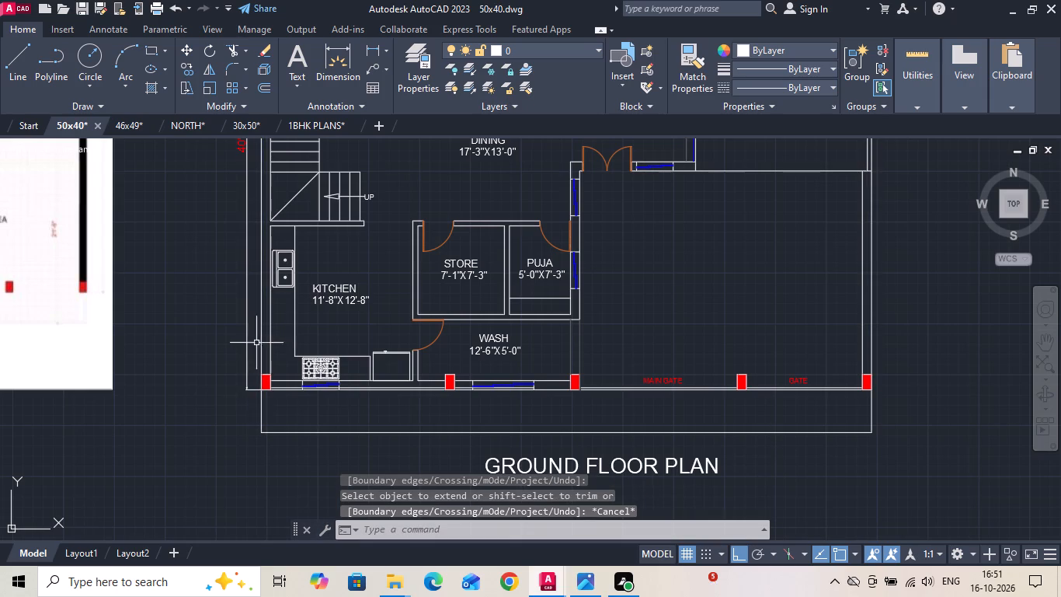
# Dimension the front strip's depth at the copied plan's left side, in line with the overall 40' dimension.
pyautogui.write('DLI')
pyautogui.press('space')
pyautogui.scroll(1, 251, 449)
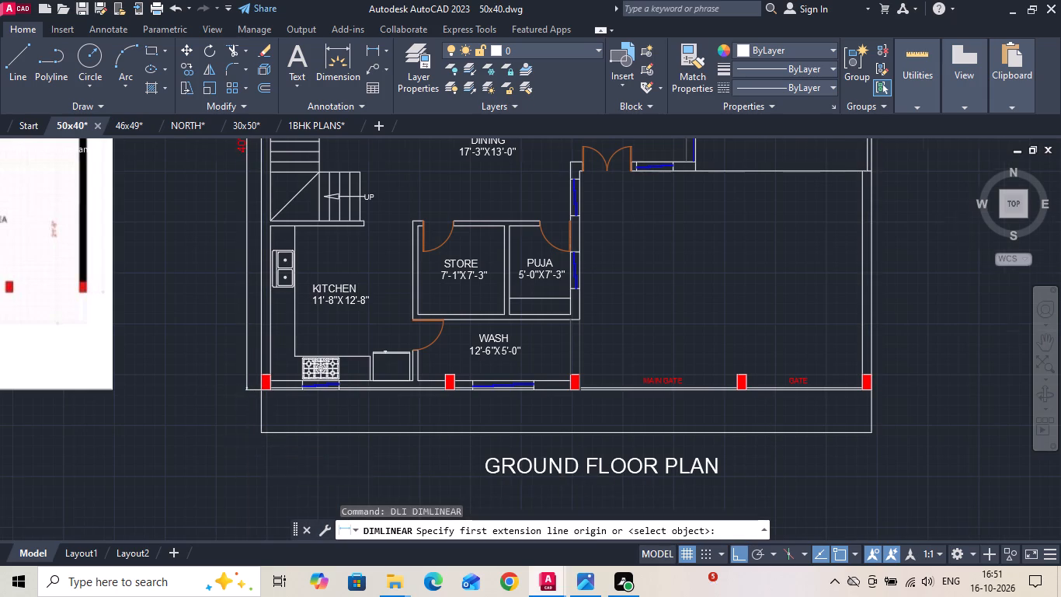
pyautogui.scroll(1, 251, 449)
pyautogui.click(276, 406)
pyautogui.scroll(2, 273, 324)
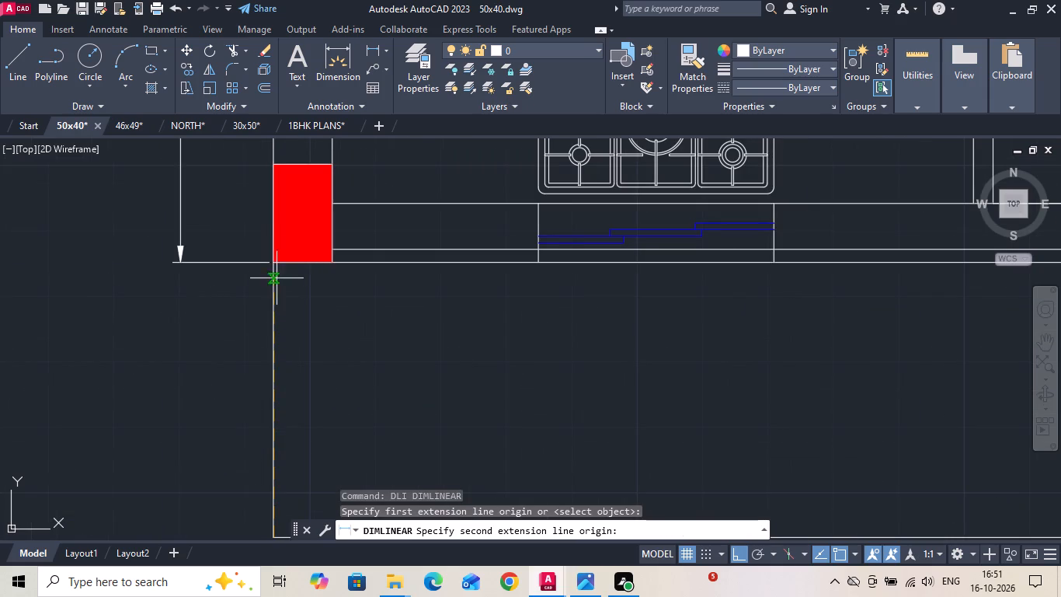
pyautogui.click(273, 260)
pyautogui.click(181, 264)
pyautogui.scroll(-2, 321, 351)
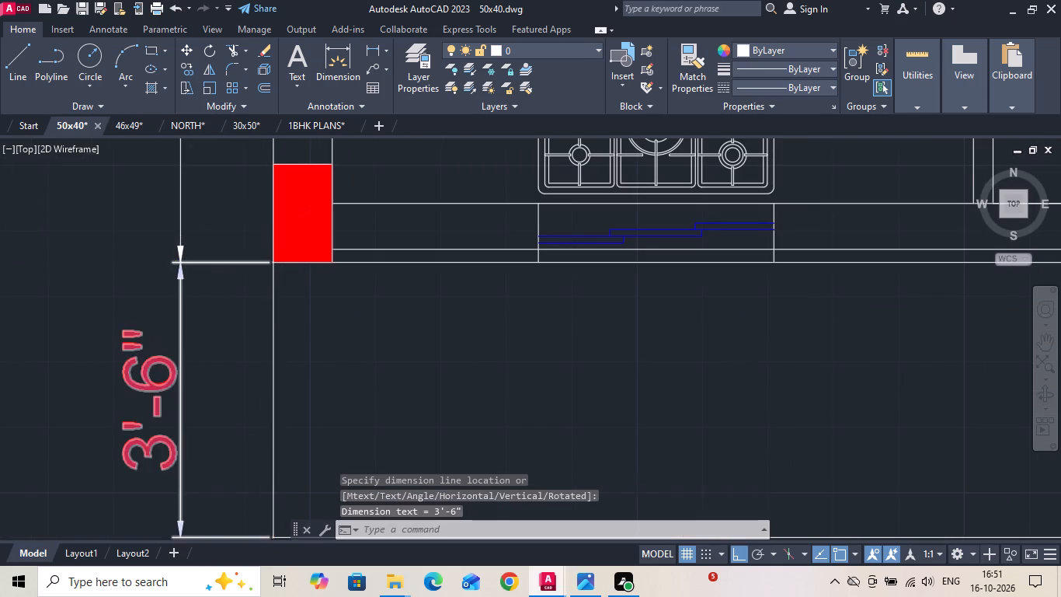
pyautogui.scroll(-1, 324, 354)
pyautogui.scroll(-3, 488, 394)
pyautogui.scroll(2, 204, 349)
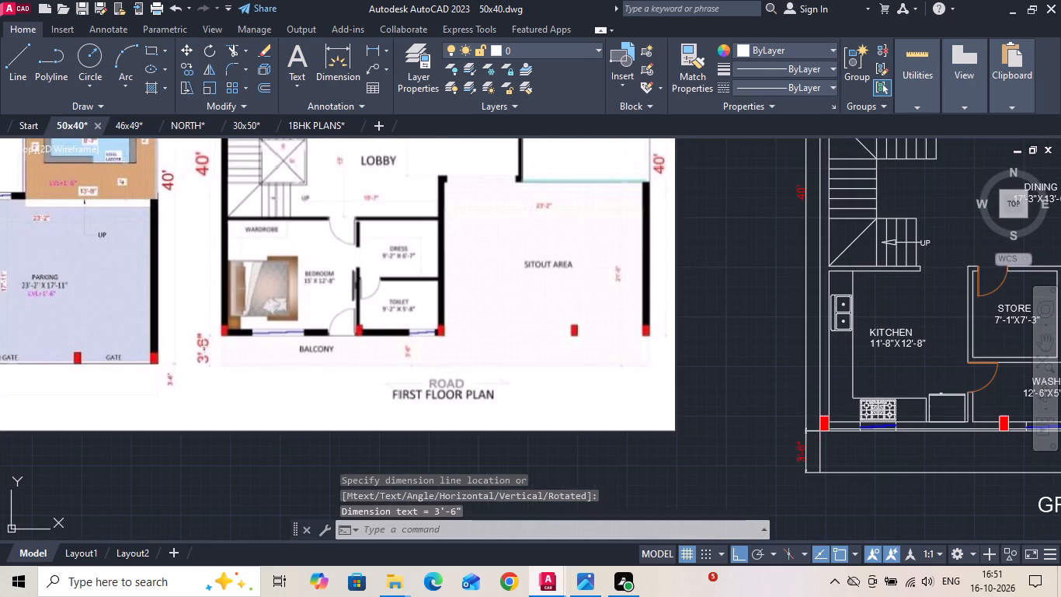
pyautogui.press('Escape')
# Delete the kitchen counter, sink, stove, refrigerator and KITCHEN label with its size from the copied plan.
pyautogui.scroll(-2, 207, 347)
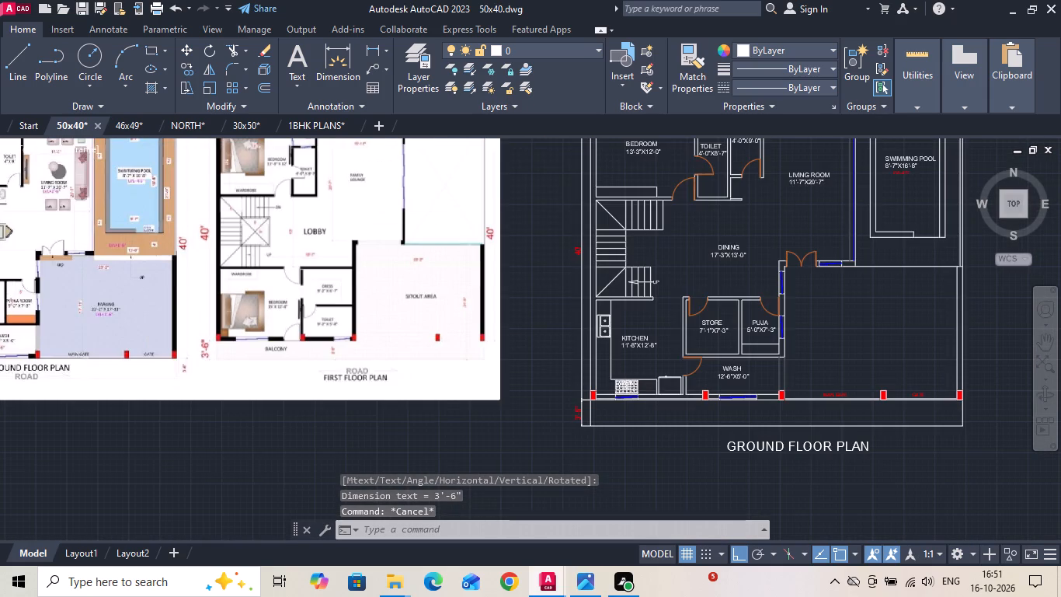
pyautogui.scroll(1, 273, 306)
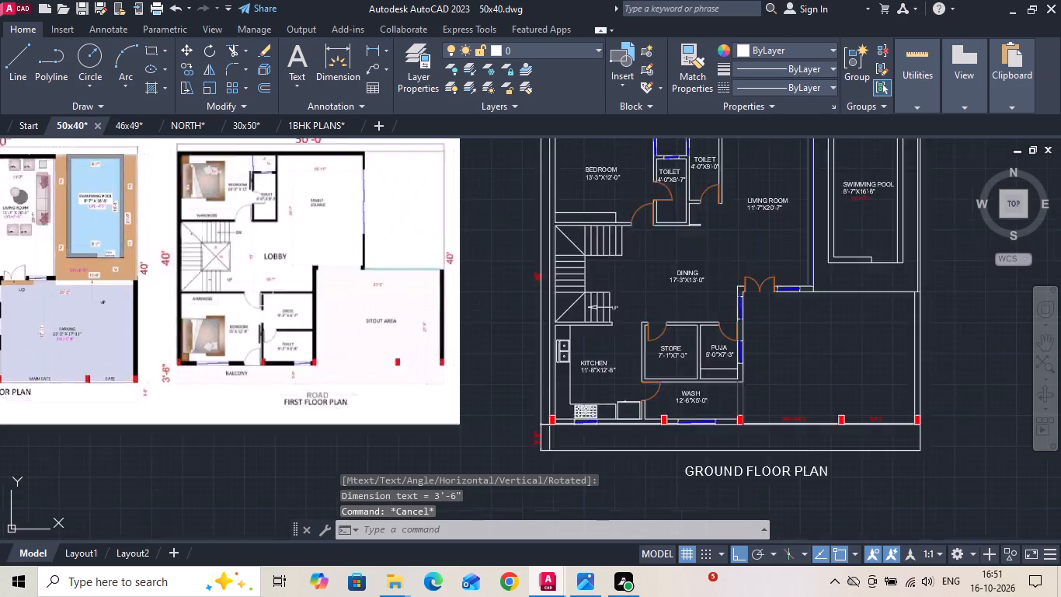
pyautogui.scroll(1, 273, 306)
pyautogui.scroll(2, 185, 344)
pyautogui.scroll(-3, 301, 344)
pyautogui.scroll(2, 697, 393)
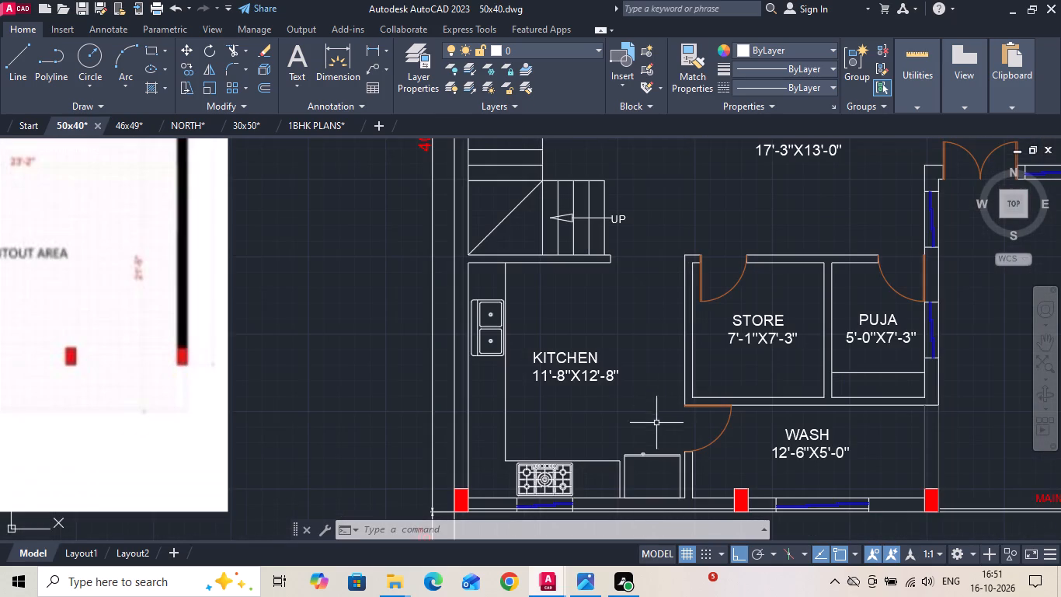
pyautogui.moveTo(659, 275); pyautogui.dragTo(645, 326)
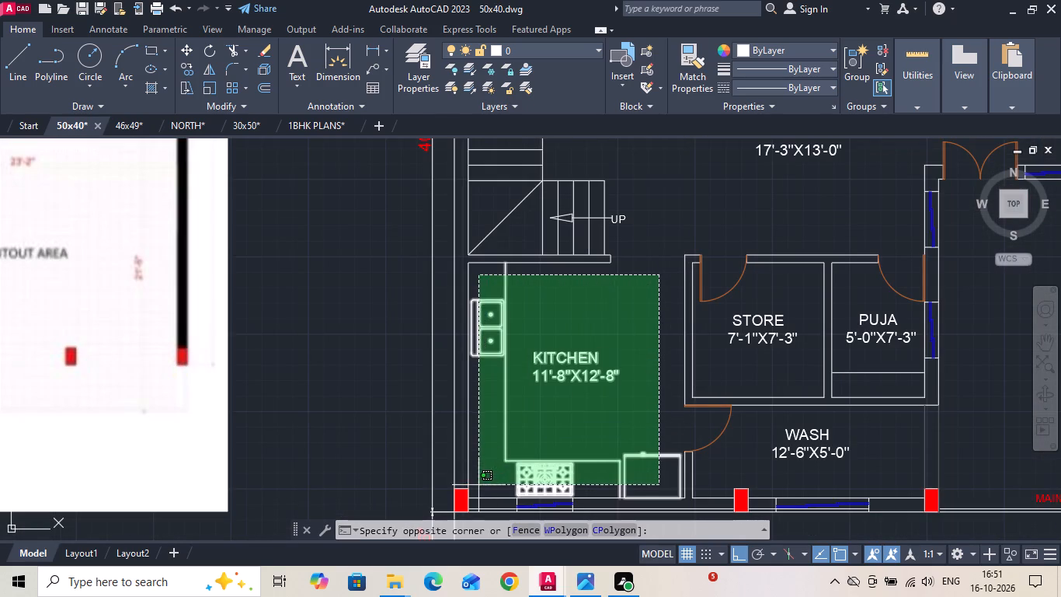
pyautogui.click(478, 485)
pyautogui.press('Delete')
# Delete the door between the former kitchen and the wash area, with its short wall stub, from the copied plan.
pyautogui.moveTo(715, 459); pyautogui.dragTo(706, 446)
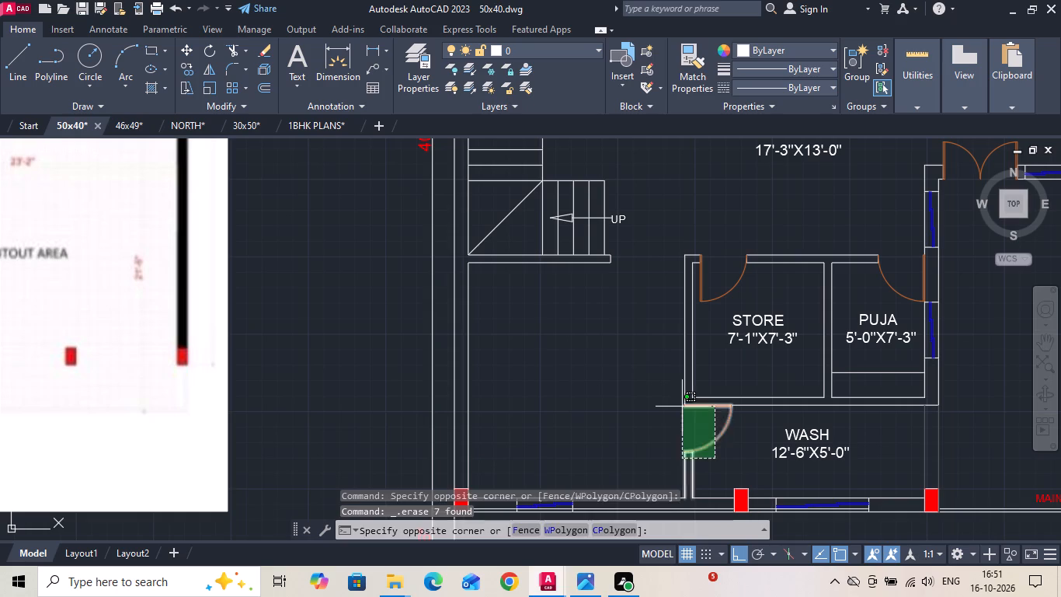
pyautogui.click(682, 407)
pyautogui.press('Delete')
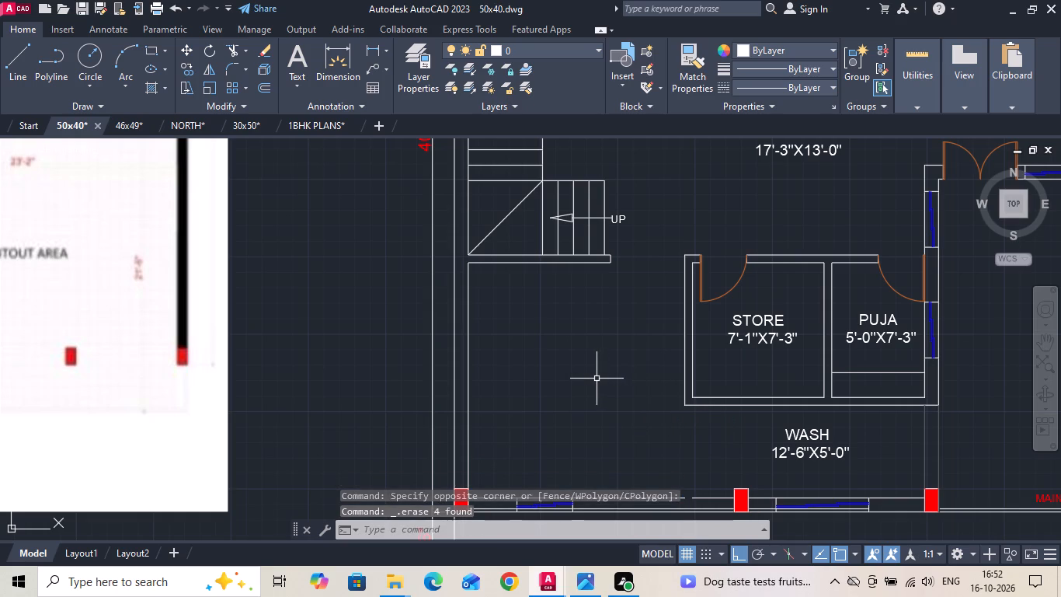
# Offset the copied plan's left wall inner line 15' into the former kitchen toward the store.
pyautogui.press('Escape')
pyautogui.write('O')
pyautogui.press('space')
pyautogui.press('1')
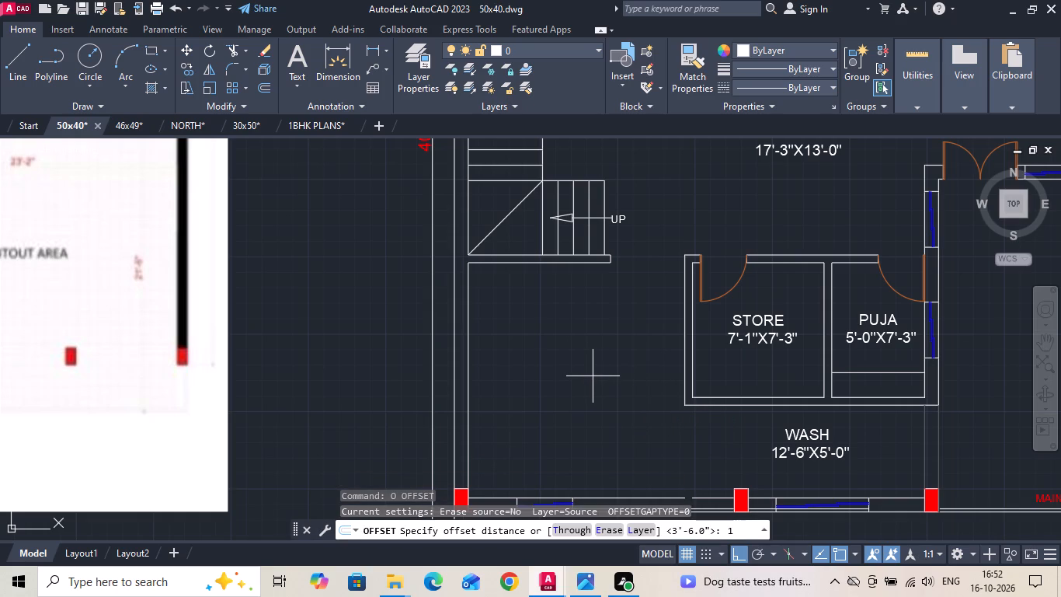
pyautogui.press('5')
pyautogui.press("'")
pyautogui.press('Return')
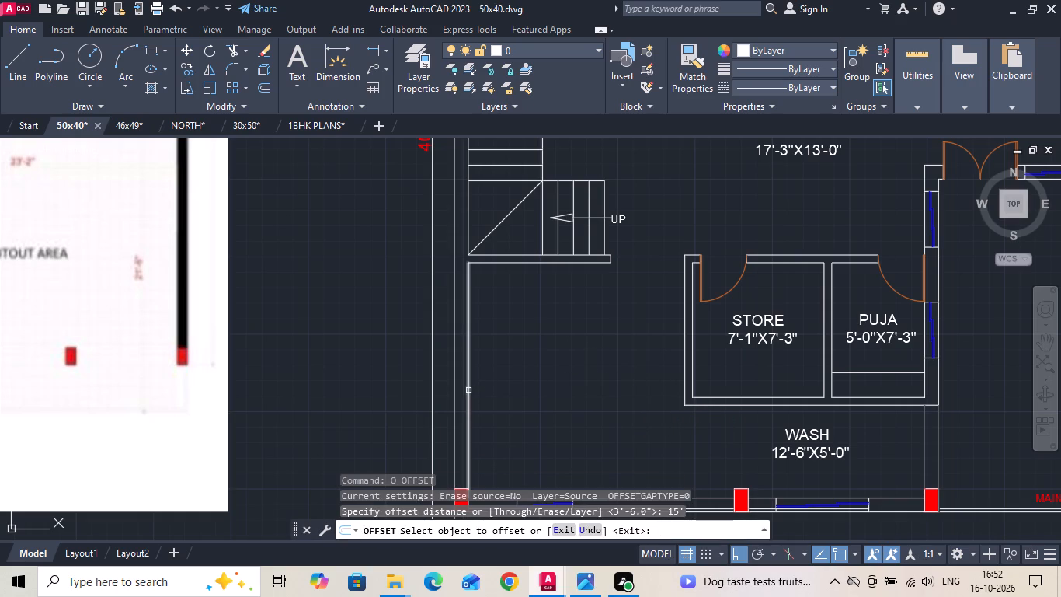
pyautogui.click(468, 390)
pyautogui.click(524, 375)
pyautogui.press('Escape')
# Delete the store's door, its two left wall lines and the STORE label with its size from the copied plan.
pyautogui.moveTo(663, 357); pyautogui.dragTo(604, 337, button='middle')
pyautogui.scroll(-1, 597, 334)
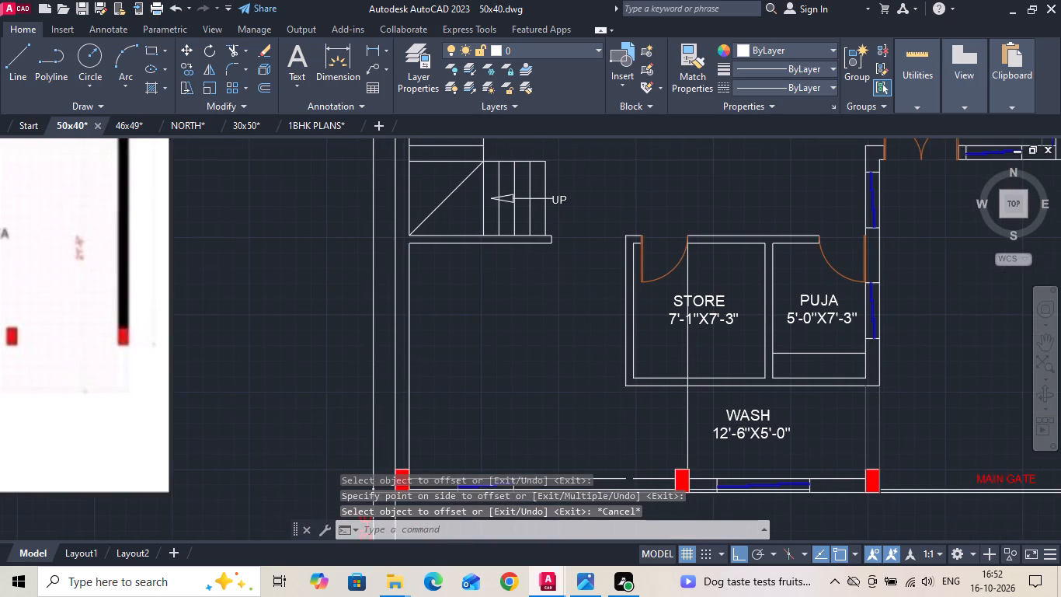
pyautogui.scroll(2, 638, 302)
pyautogui.press('Escape')
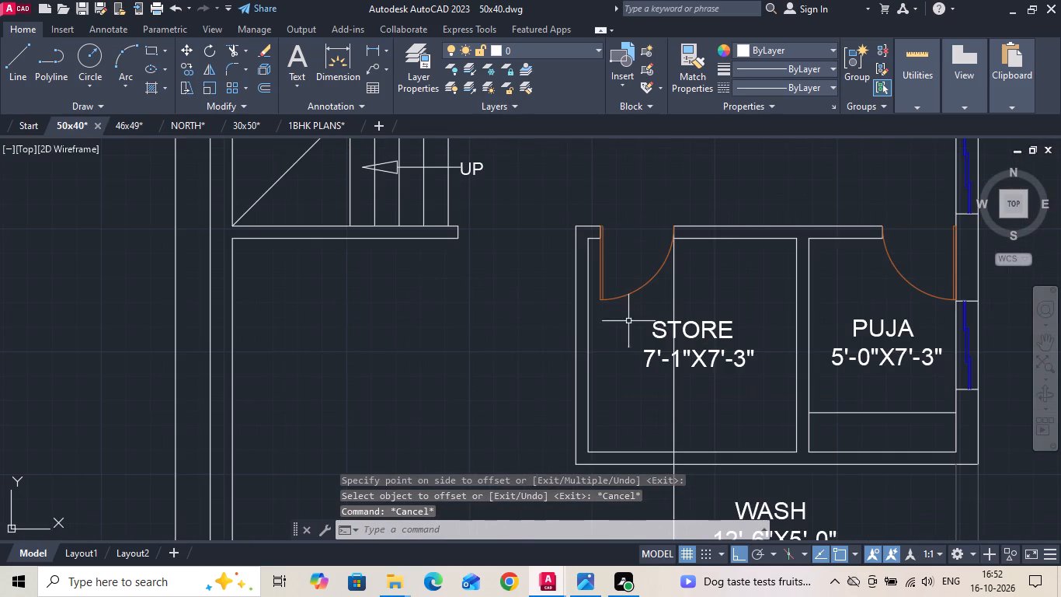
pyautogui.moveTo(625, 324); pyautogui.dragTo(608, 331)
pyautogui.press('Escape')
pyautogui.click(626, 291)
pyautogui.click(558, 305)
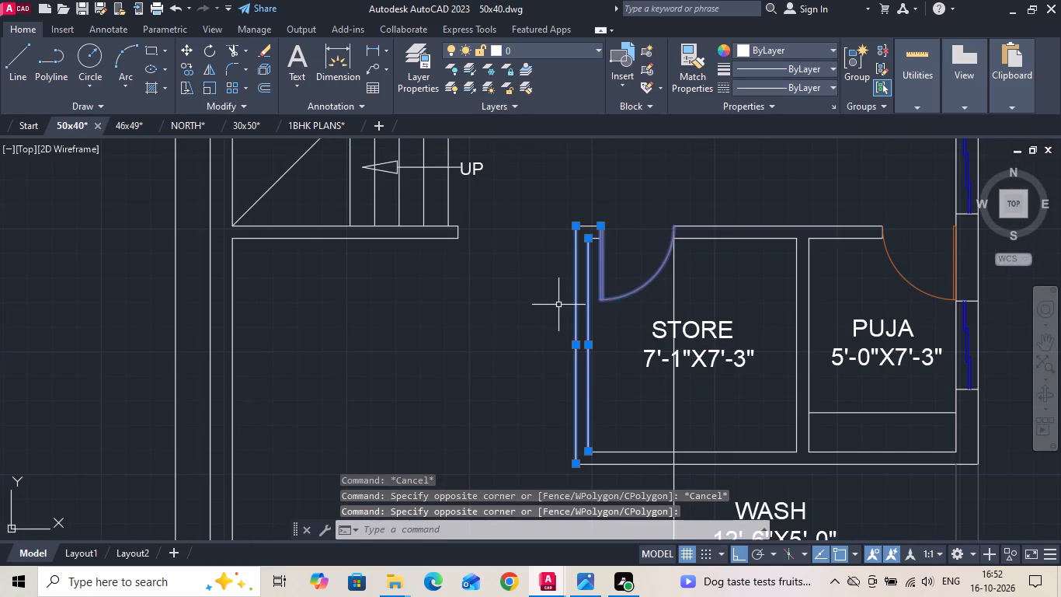
pyautogui.press('Delete')
pyautogui.moveTo(694, 319); pyautogui.dragTo(695, 335)
pyautogui.click(694, 345)
pyautogui.press('Delete')
# Delete the PUJA label, the store–puja partition lines and the leftover wall stub beside the former store door.
pyautogui.click(888, 353)
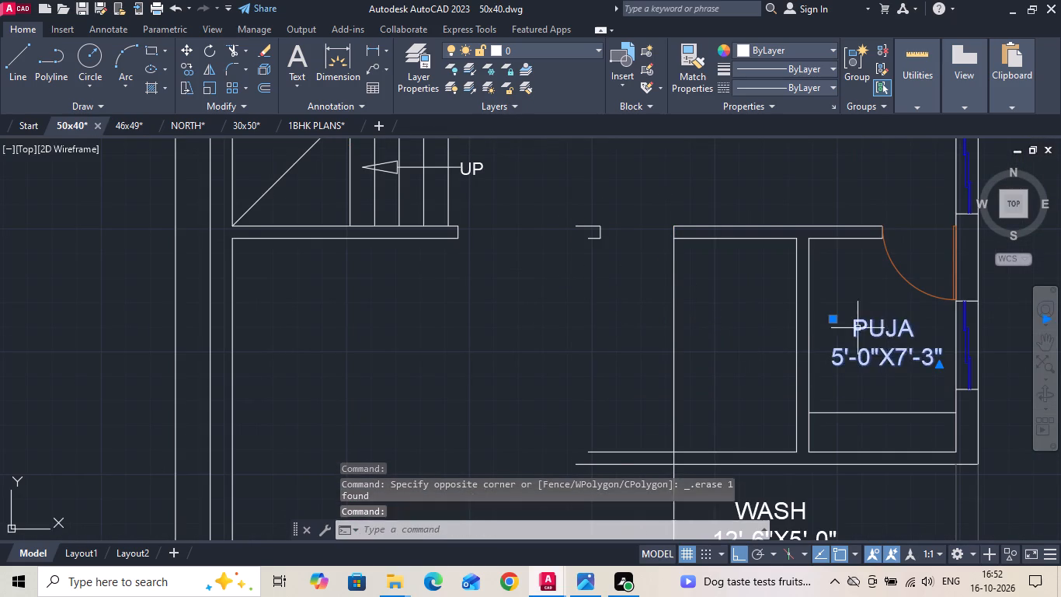
pyautogui.press('Delete')
pyautogui.moveTo(831, 287); pyautogui.dragTo(793, 367)
pyautogui.click(780, 389)
pyautogui.press('Delete')
pyautogui.scroll(-2, 756, 354)
pyautogui.moveTo(694, 312); pyautogui.dragTo(679, 294)
pyautogui.click(667, 275)
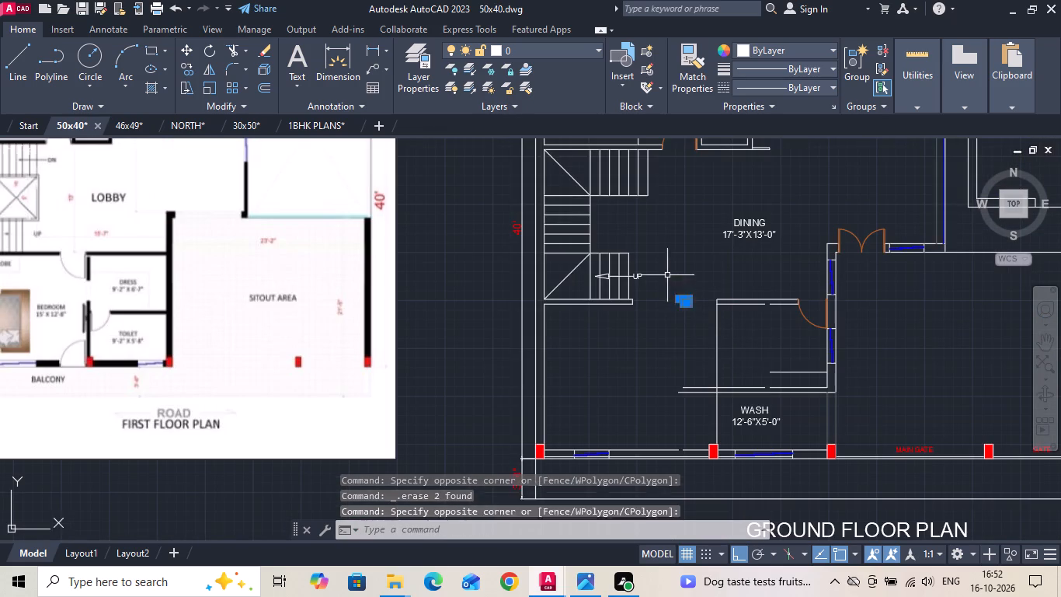
pyautogui.press('Delete')
# Offset the new vertical wall line 5" toward the former store to give the wall its thickness.
pyautogui.write('O')
pyautogui.press('space')
pyautogui.press('5')
pyautogui.press('space')
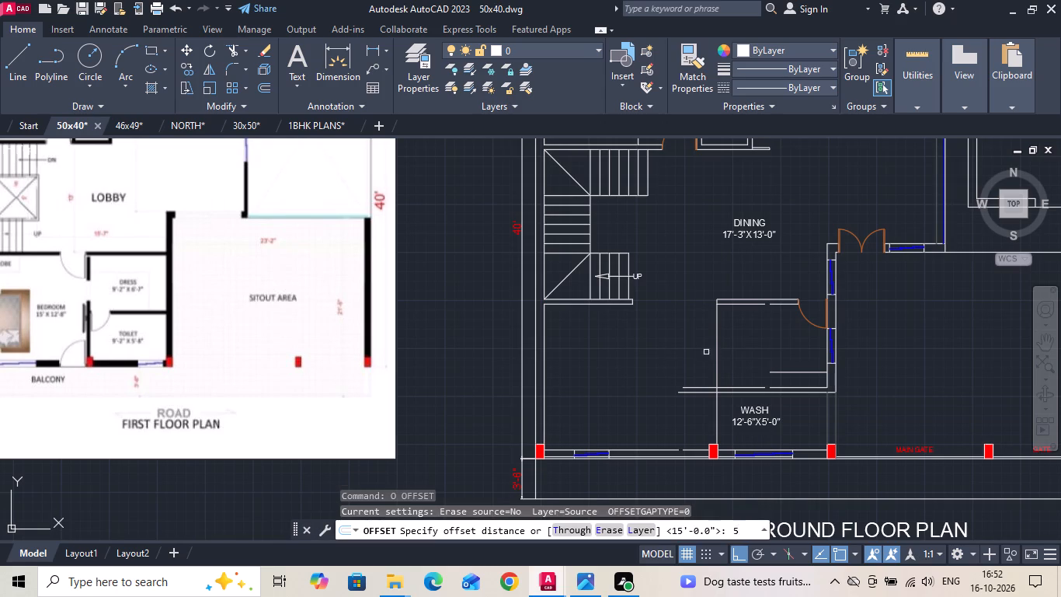
pyautogui.click(717, 346)
pyautogui.click(736, 337)
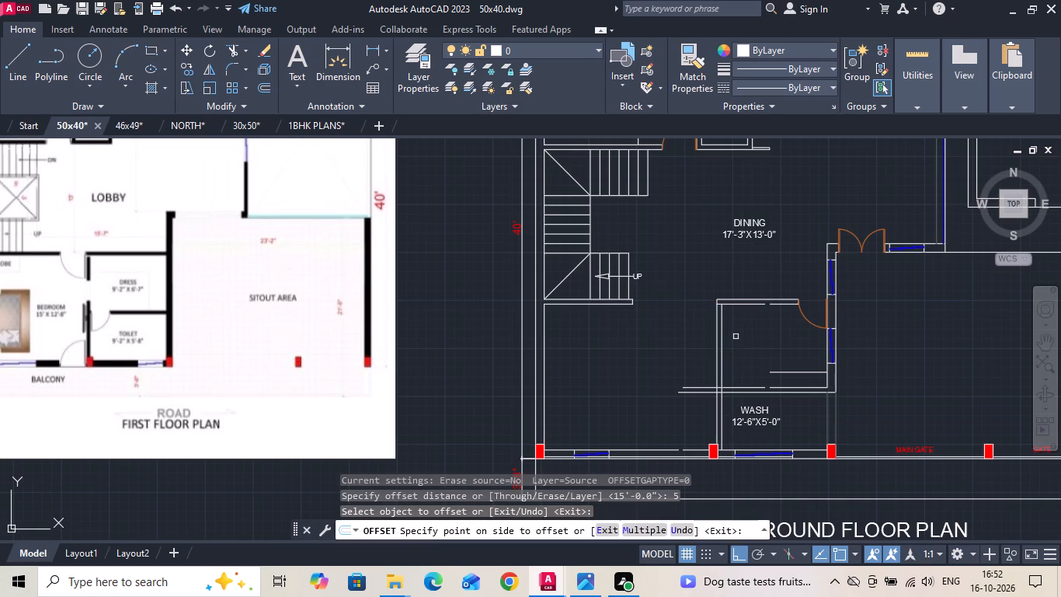
pyautogui.press('Escape')
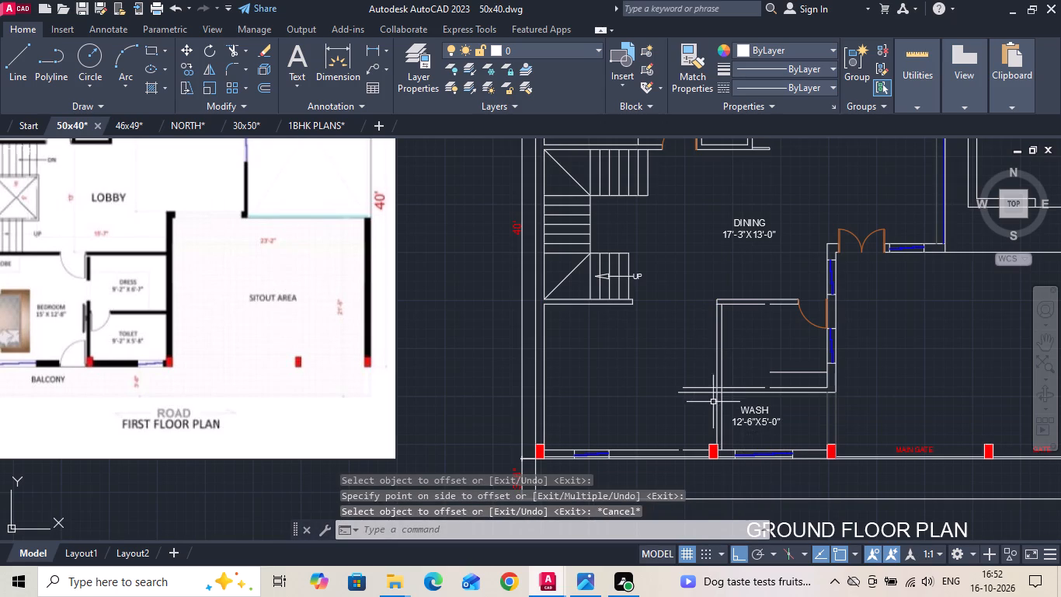
# Check the clear width between the new wall and the left wall near the front with a trial linear dimension.
pyautogui.scroll(1, 711, 471)
pyautogui.scroll(-1, 711, 470)
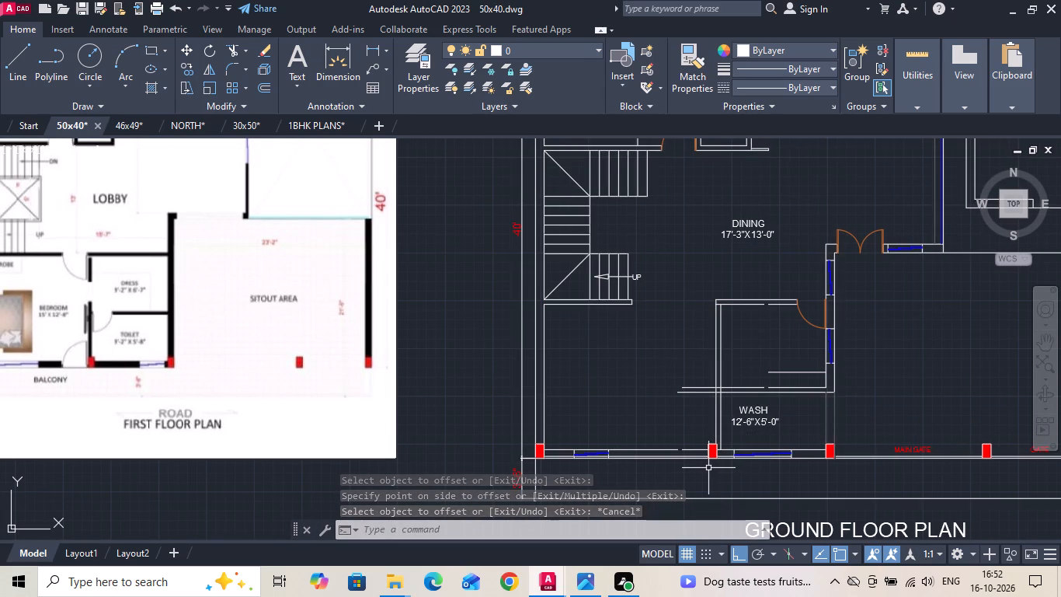
pyautogui.scroll(2, 79, 344)
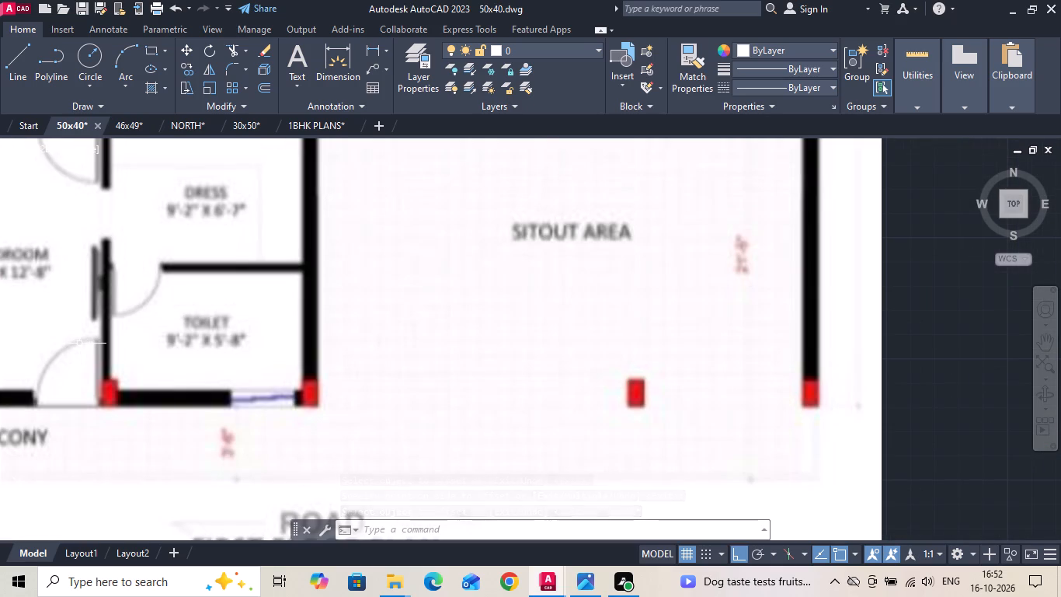
pyautogui.scroll(-2, 83, 351)
pyautogui.scroll(2, 718, 491)
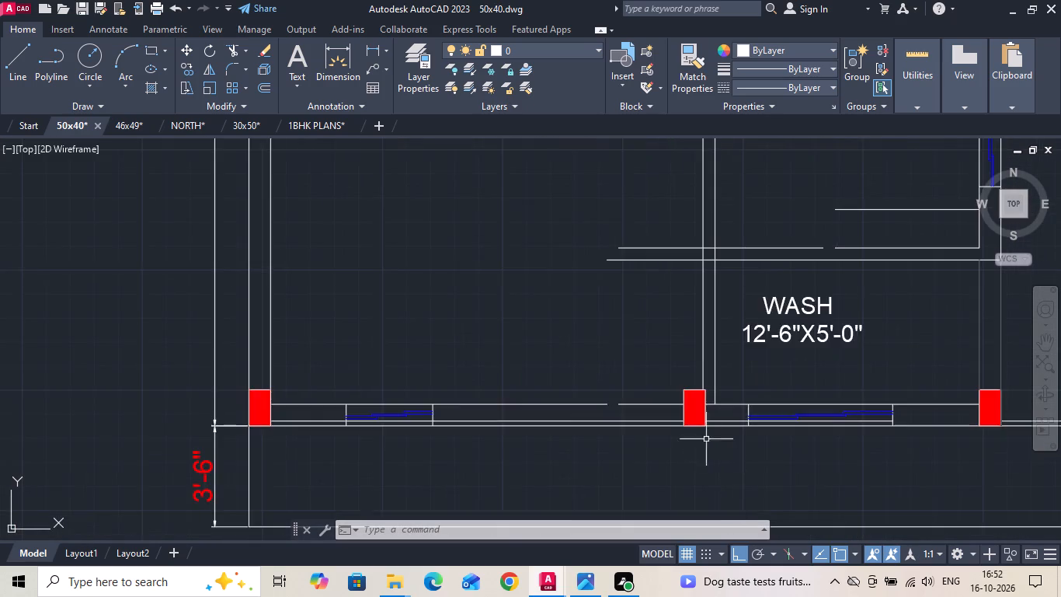
pyautogui.scroll(1, 703, 423)
pyautogui.click(370, 44)
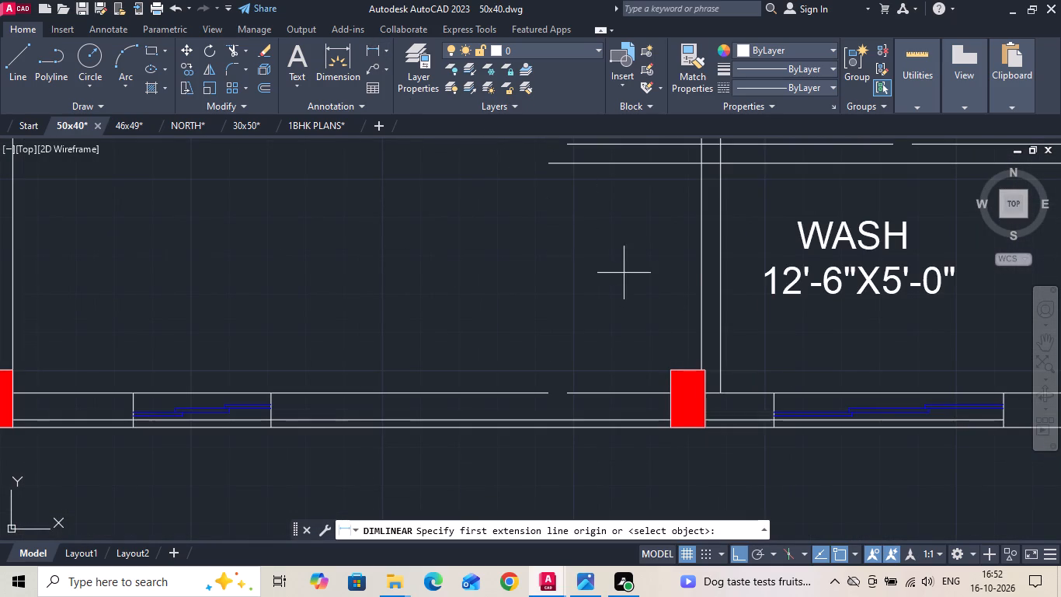
pyautogui.click(700, 280)
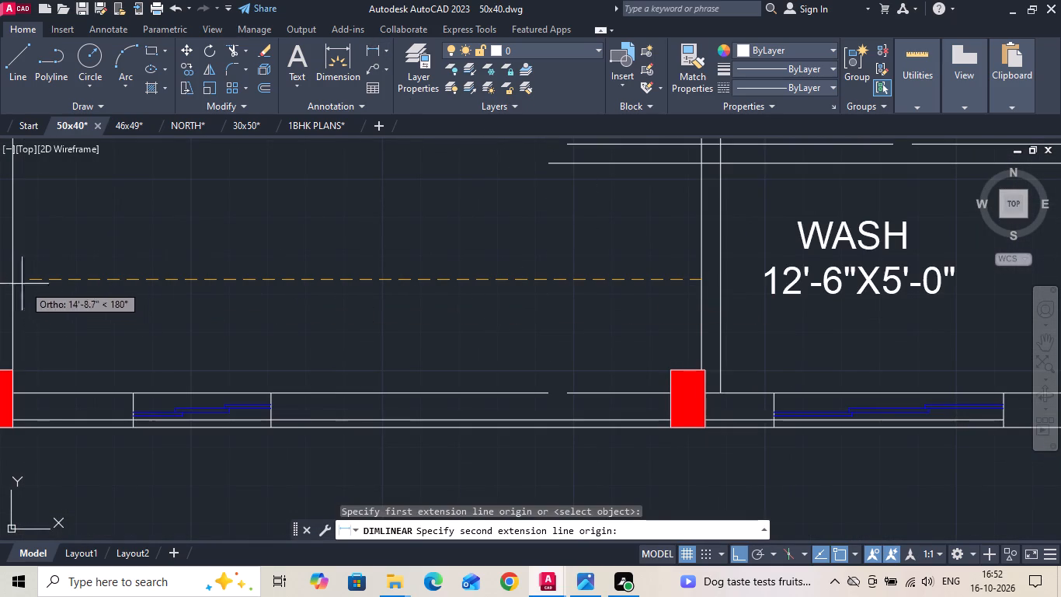
pyautogui.click(15, 279)
pyautogui.press('Escape')
# Move the copied plan's middle front column so its left edge aligns with the new wall's left face.
pyautogui.scroll(1, 678, 372)
pyautogui.moveTo(677, 345); pyautogui.dragTo(657, 371)
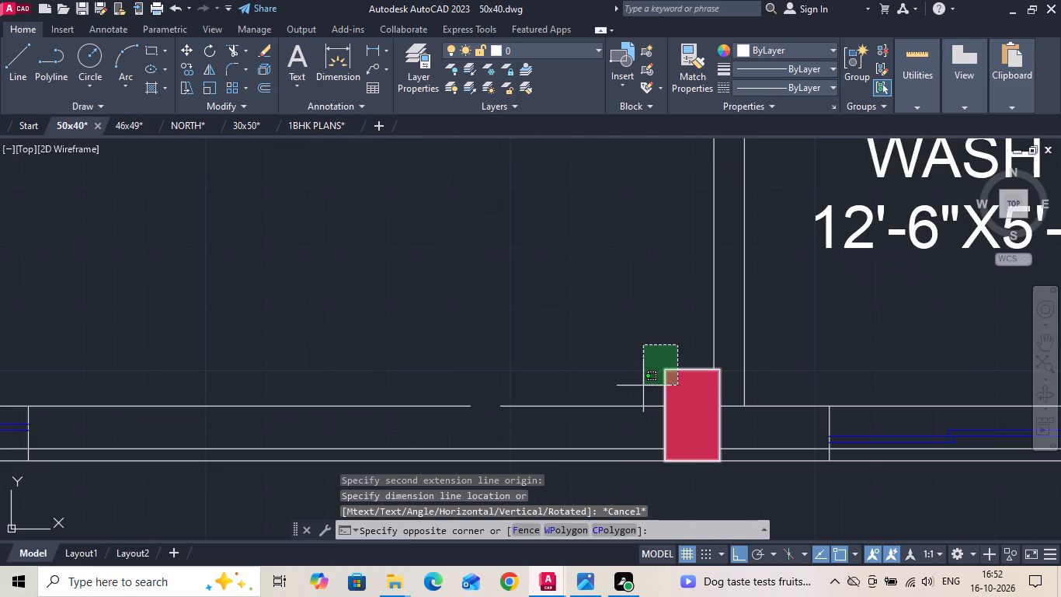
pyautogui.click(643, 386)
pyautogui.rightClick(642, 386)
pyautogui.click(688, 122)
pyautogui.scroll(1, 722, 394)
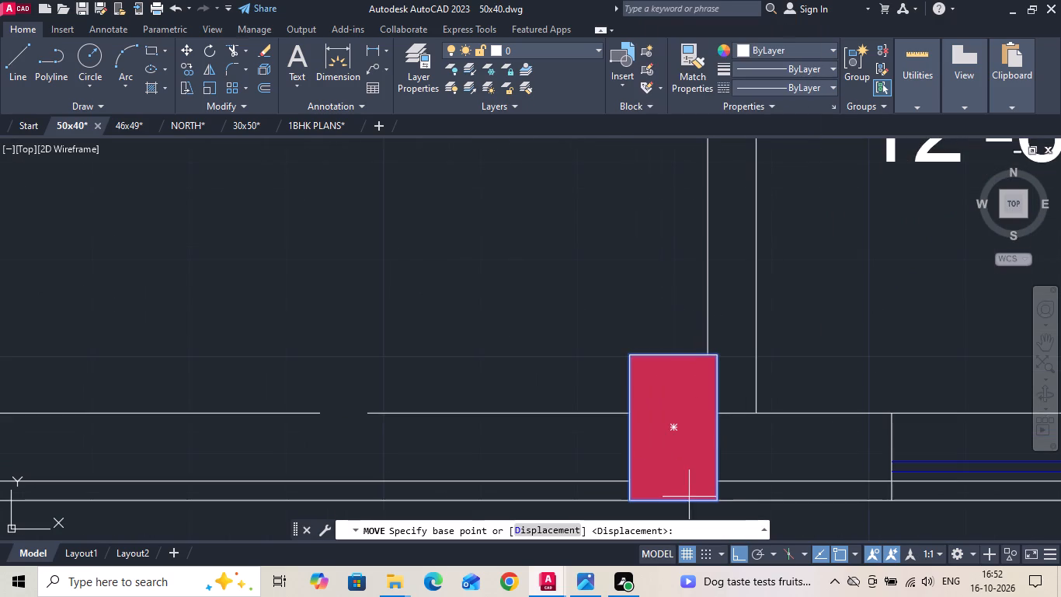
pyautogui.click(630, 354)
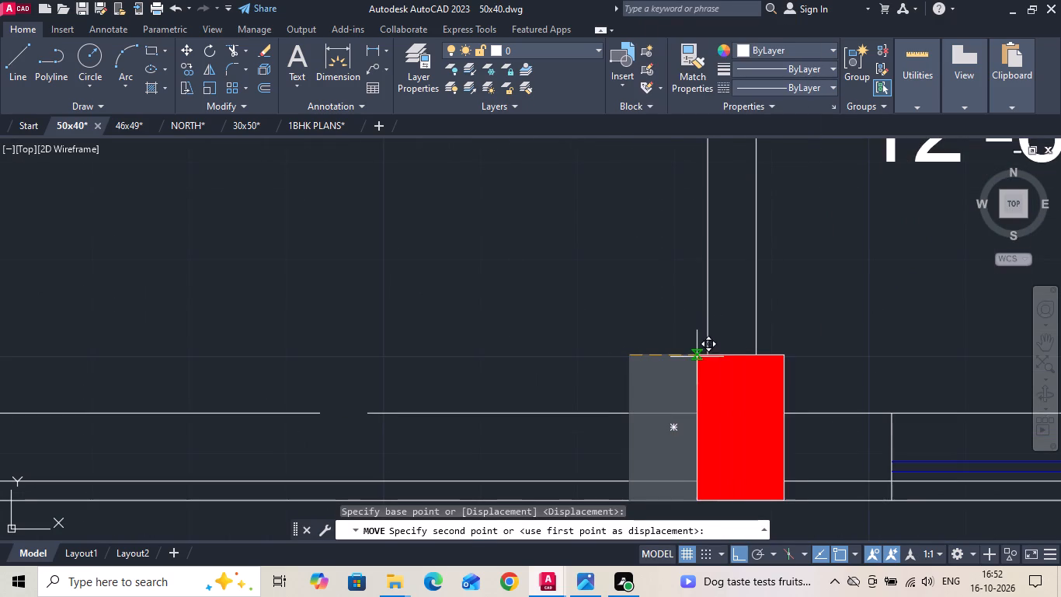
pyautogui.click(706, 357)
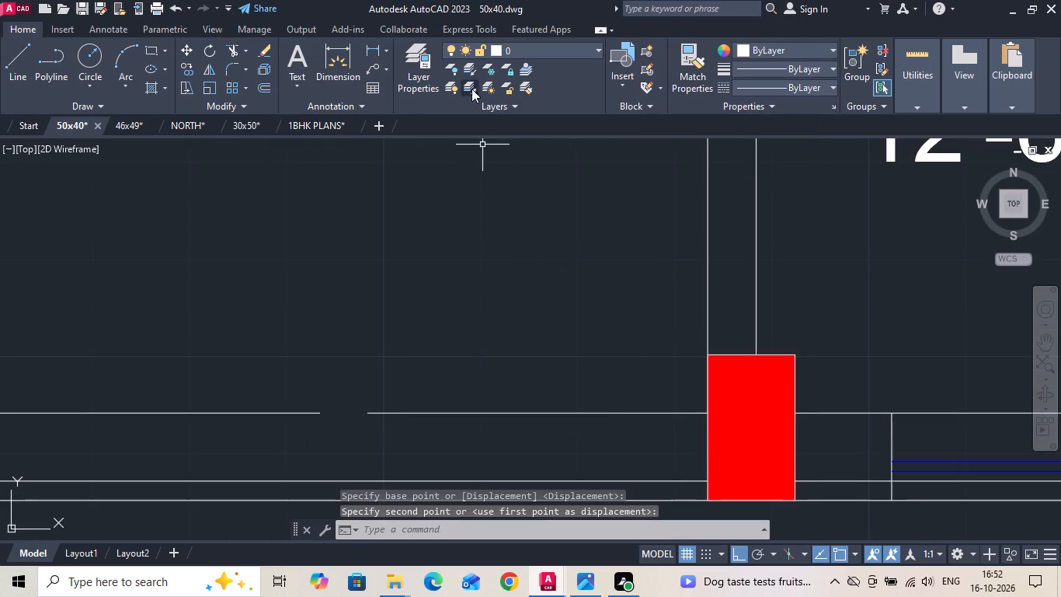
# On the original ground floor plan, draw a 15' guide line rightward from the front-left column's inner corner, continuing down past the front wall.
pyautogui.scroll(-5, 699, 308)
pyautogui.scroll(-1, 739, 415)
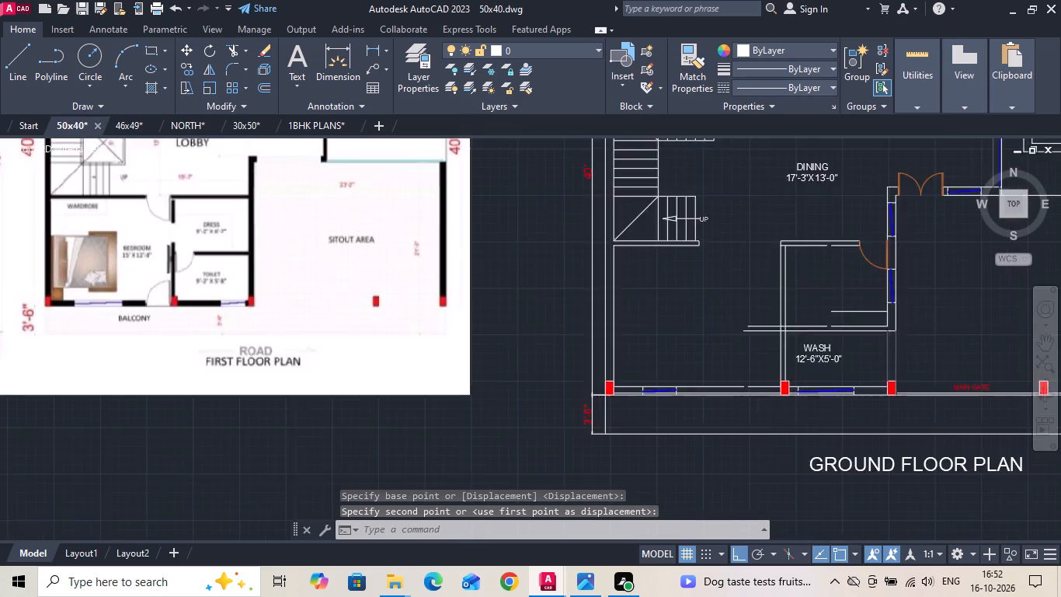
pyautogui.scroll(-1, 736, 416)
pyautogui.moveTo(123, 414); pyautogui.dragTo(528, 361, button='middle')
pyautogui.scroll(3, 471, 359)
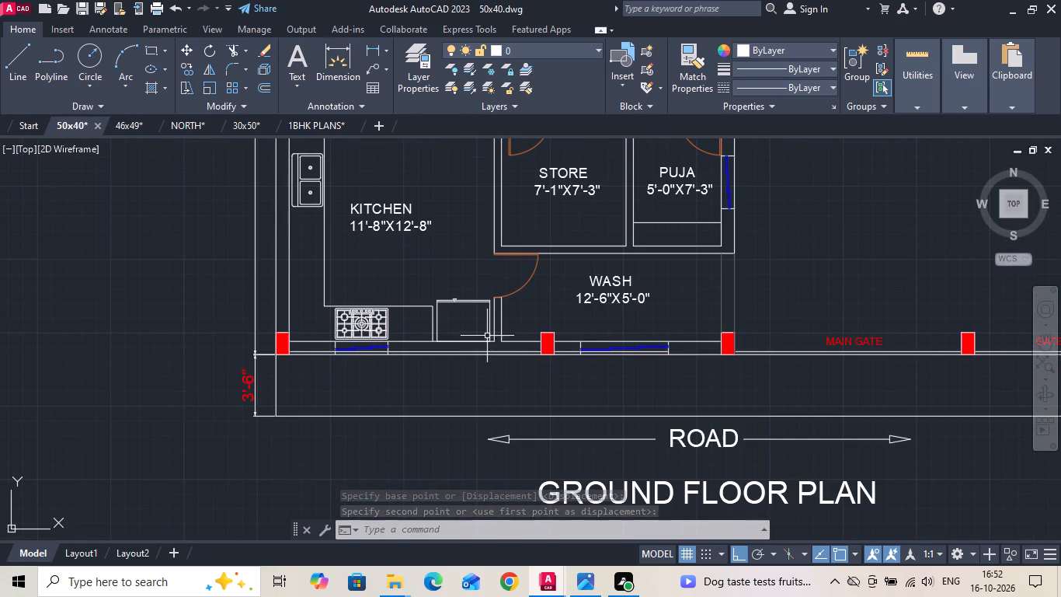
pyautogui.write('L')
pyautogui.press('space')
pyautogui.scroll(1, 293, 347)
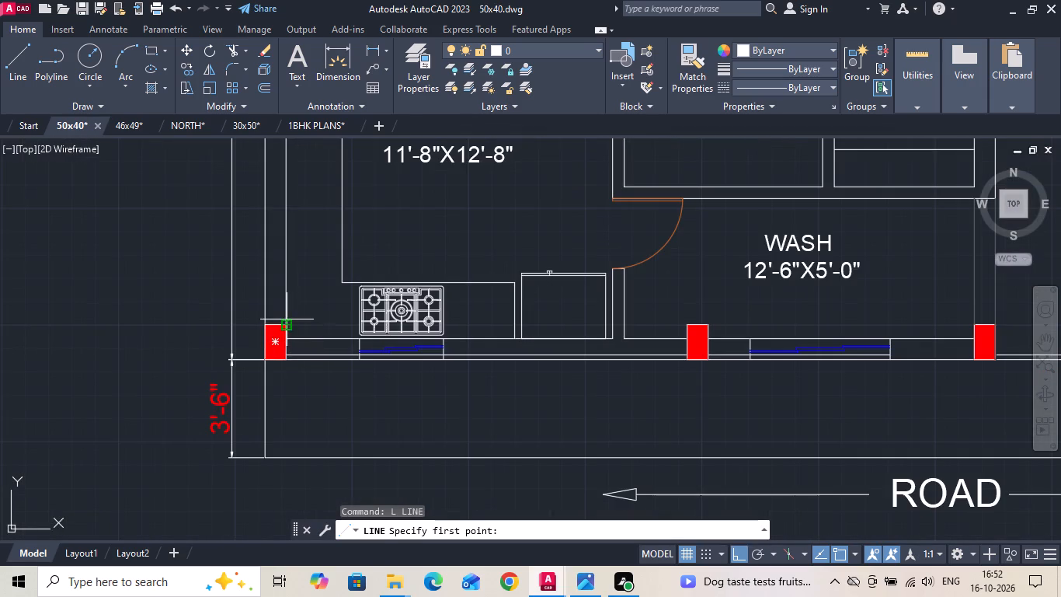
pyautogui.click(287, 320)
pyautogui.write("15'")
pyautogui.press('Return')
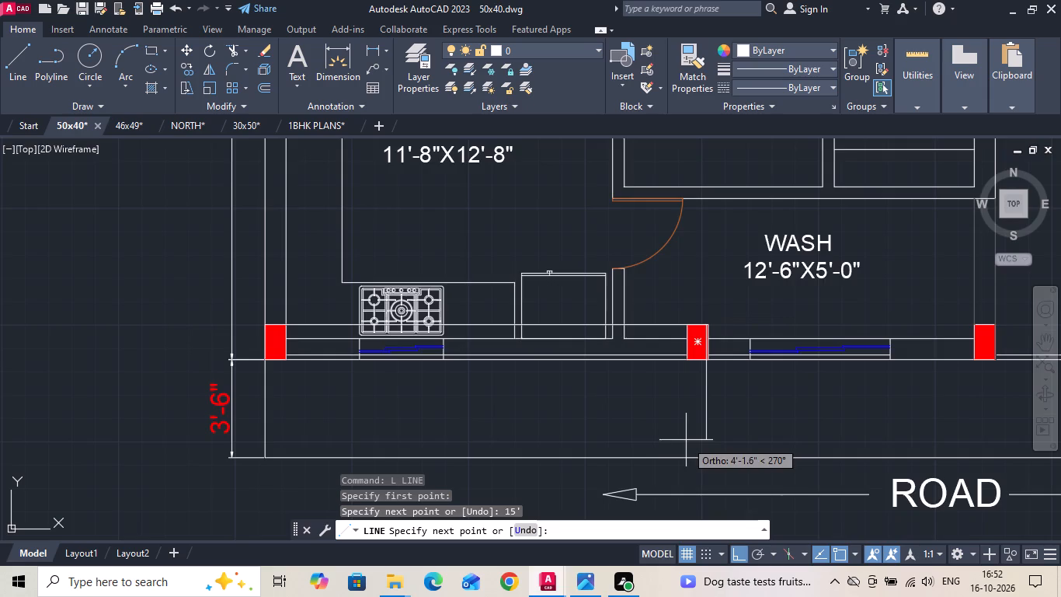
pyautogui.scroll(1, 694, 419)
pyautogui.click(707, 395)
pyautogui.press('Escape')
# Move the original plan's middle front column so its left edge sits on the vertical guide line.
pyautogui.scroll(3, 707, 311)
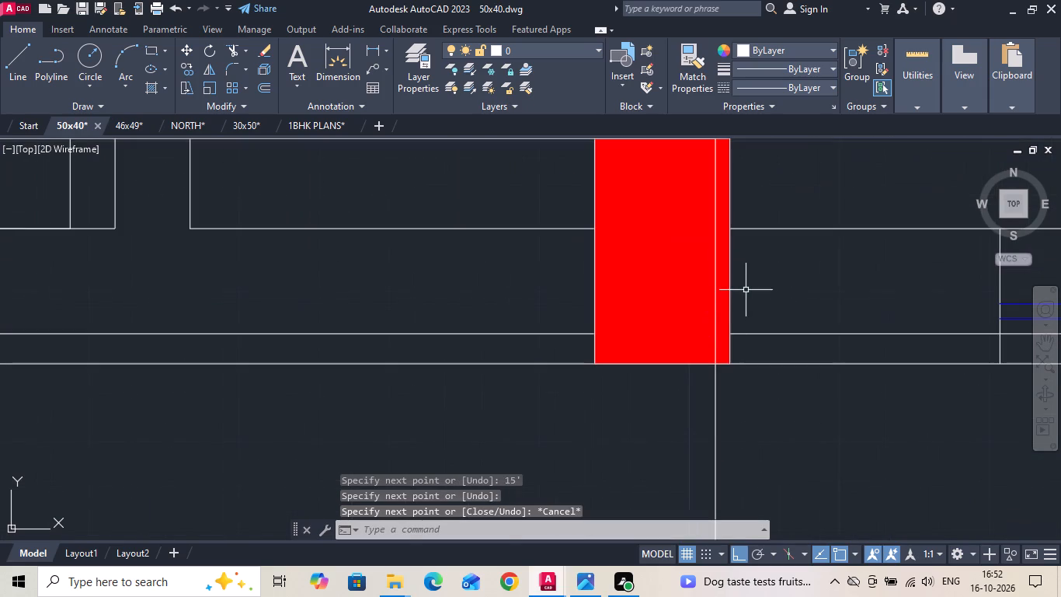
pyautogui.click(737, 285)
pyautogui.click(723, 304)
pyautogui.rightClick(517, 295)
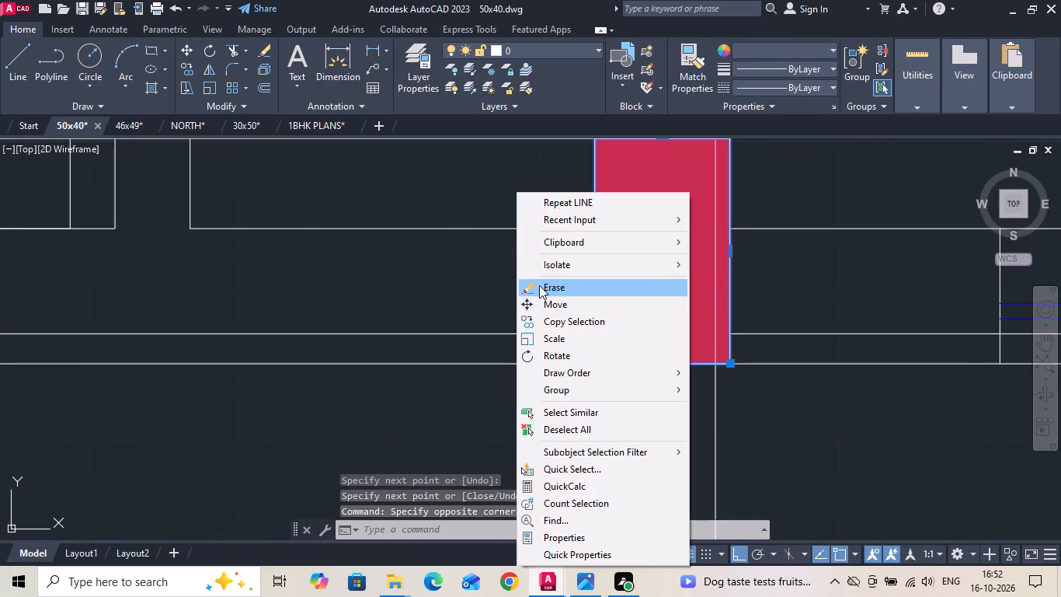
pyautogui.click(541, 298)
pyautogui.click(591, 362)
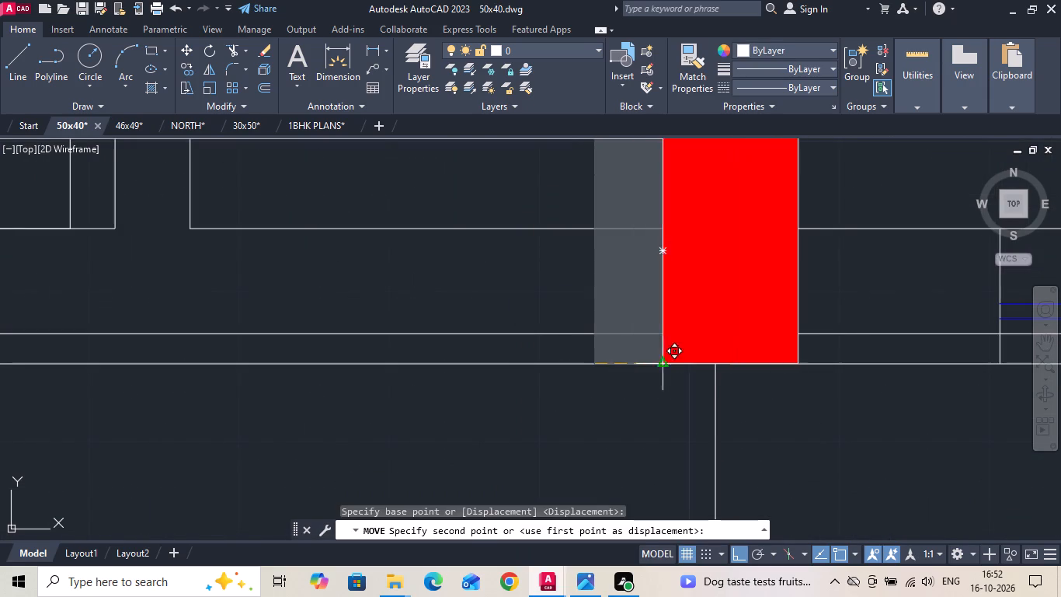
pyautogui.click(713, 361)
# Delete the vertical and horizontal guide lines around the original plan's middle front column.
pyautogui.moveTo(732, 416); pyautogui.dragTo(643, 439)
pyautogui.click(627, 439)
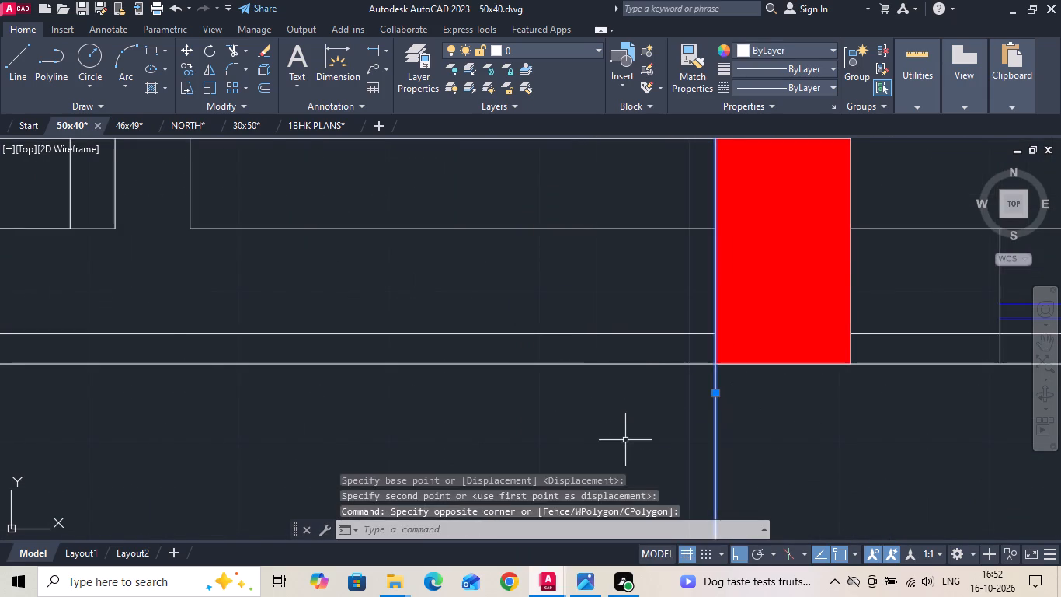
pyautogui.press('Delete')
pyautogui.scroll(-3, 624, 441)
pyautogui.moveTo(592, 375); pyautogui.dragTo(586, 361)
pyautogui.click(569, 335)
pyautogui.press('Delete')
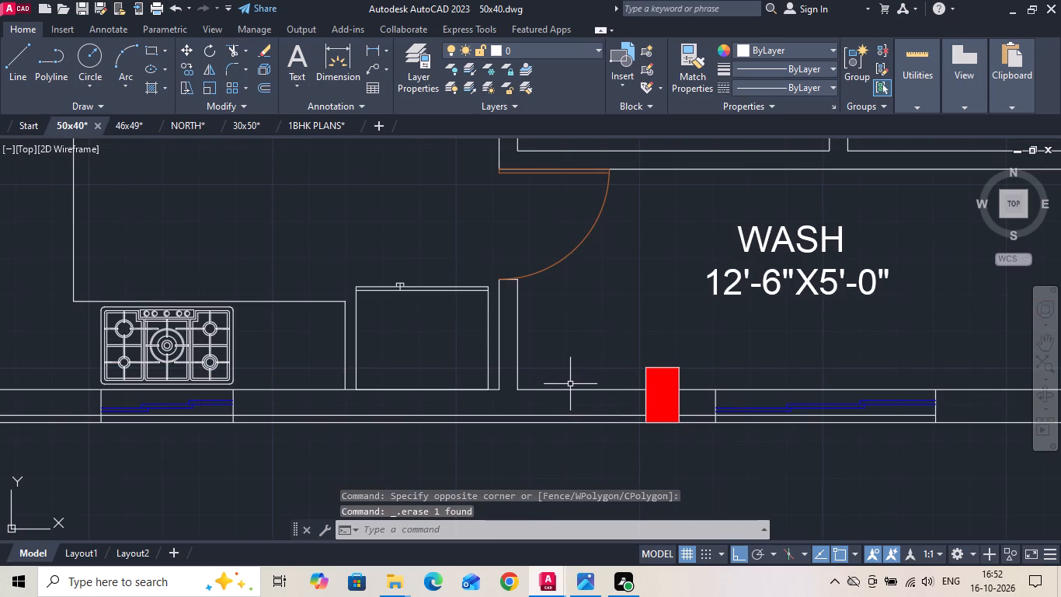
# Save the drawing.
pyautogui.hotkey('ctrl', 's')
# Delete the extra line running just inside the original ground floor plan's outer front wall line.
pyautogui.scroll(-3, 553, 386)
pyautogui.scroll(-2, 366, 374)
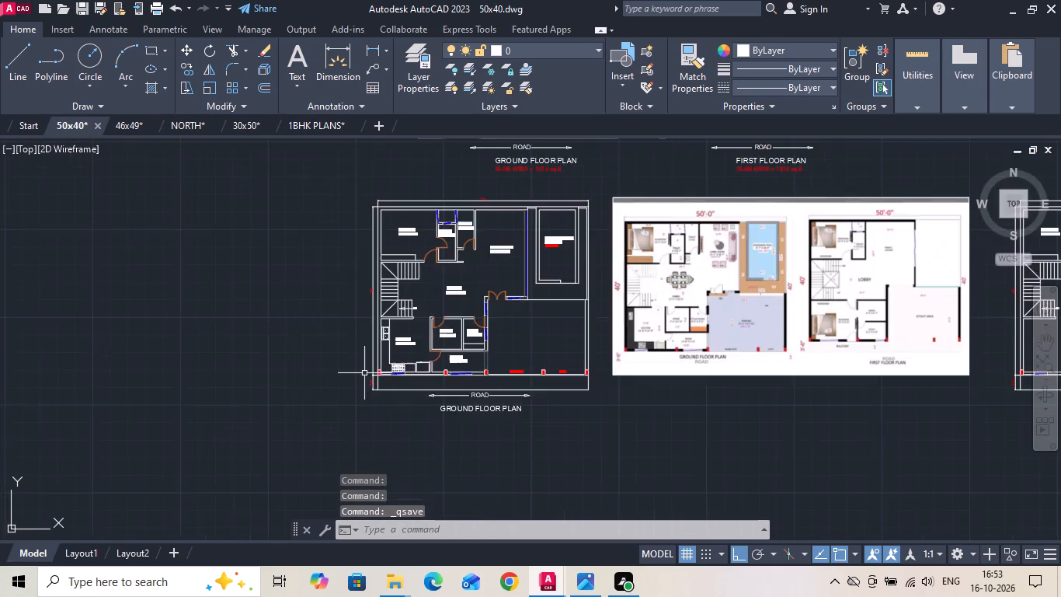
pyautogui.scroll(3, 417, 395)
pyautogui.scroll(1, 691, 316)
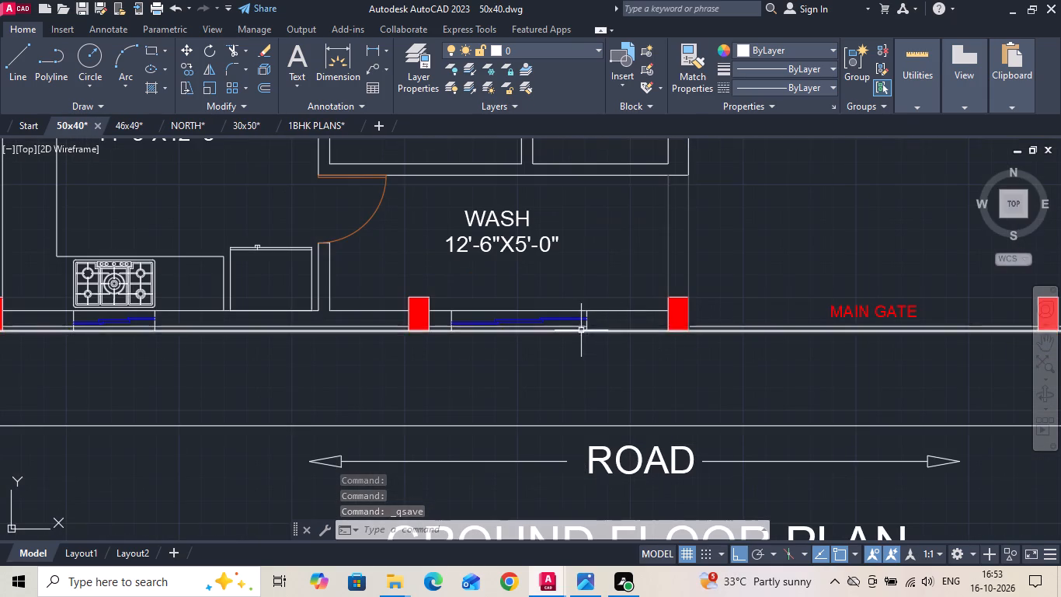
pyautogui.click(579, 326)
pyautogui.press('Delete')
# In the copied plan, stretch the inner front wall line beside WASH so it starts at the middle front column's right edge.
pyautogui.scroll(-3, 381, 400)
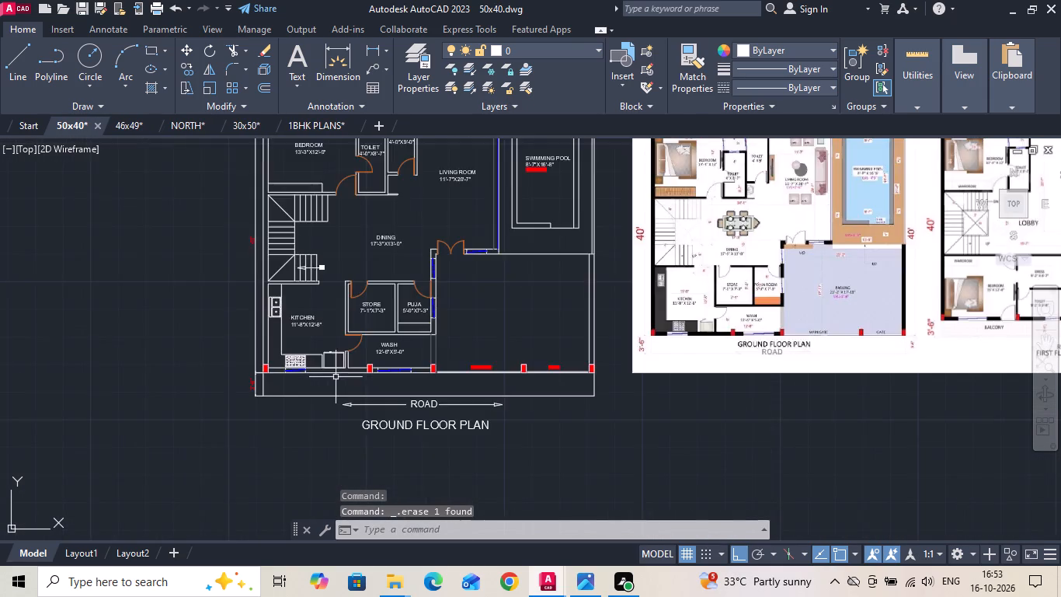
pyautogui.scroll(-2, 322, 372)
pyautogui.scroll(2, 705, 378)
pyautogui.scroll(3, 798, 383)
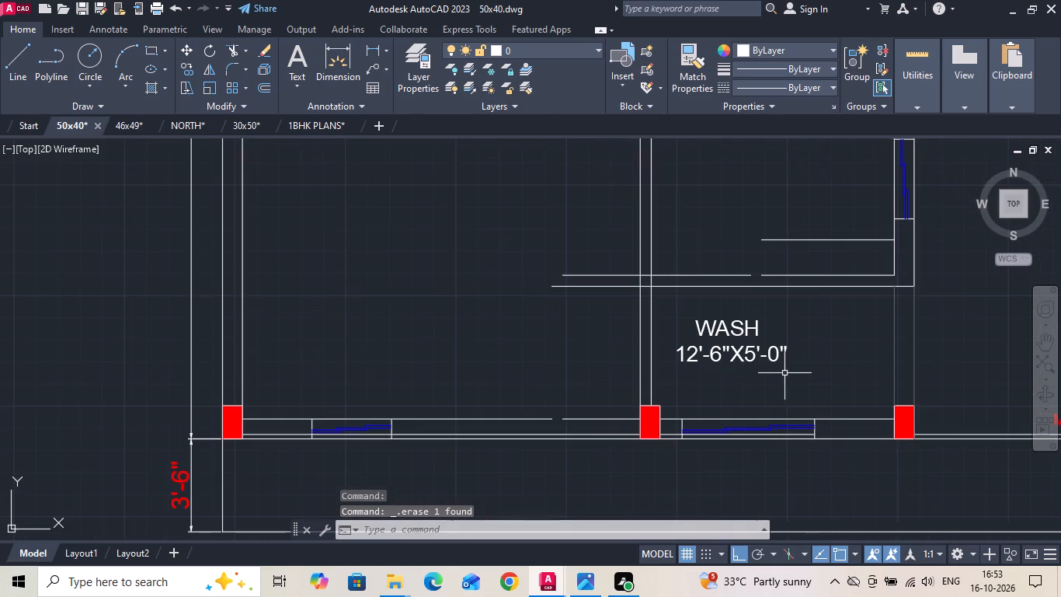
pyautogui.click(586, 422)
pyautogui.click(572, 389)
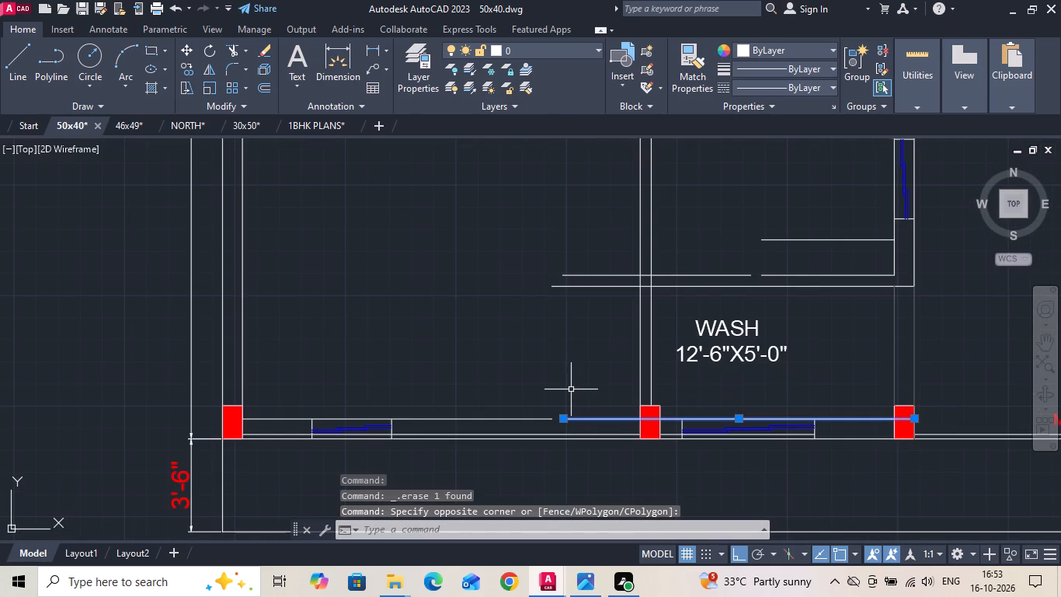
pyautogui.scroll(1, 609, 435)
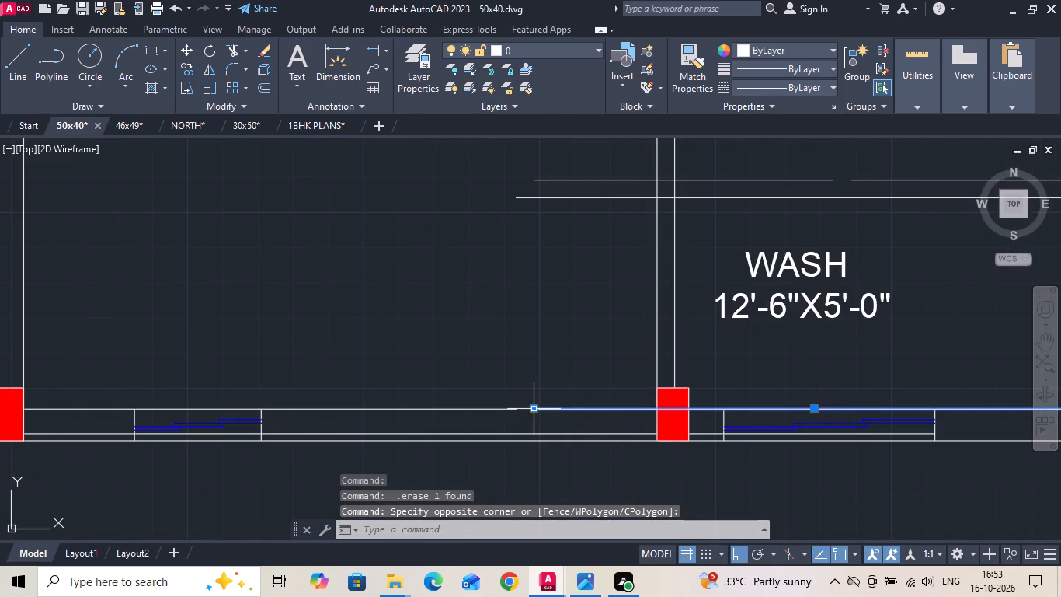
pyautogui.click(533, 412)
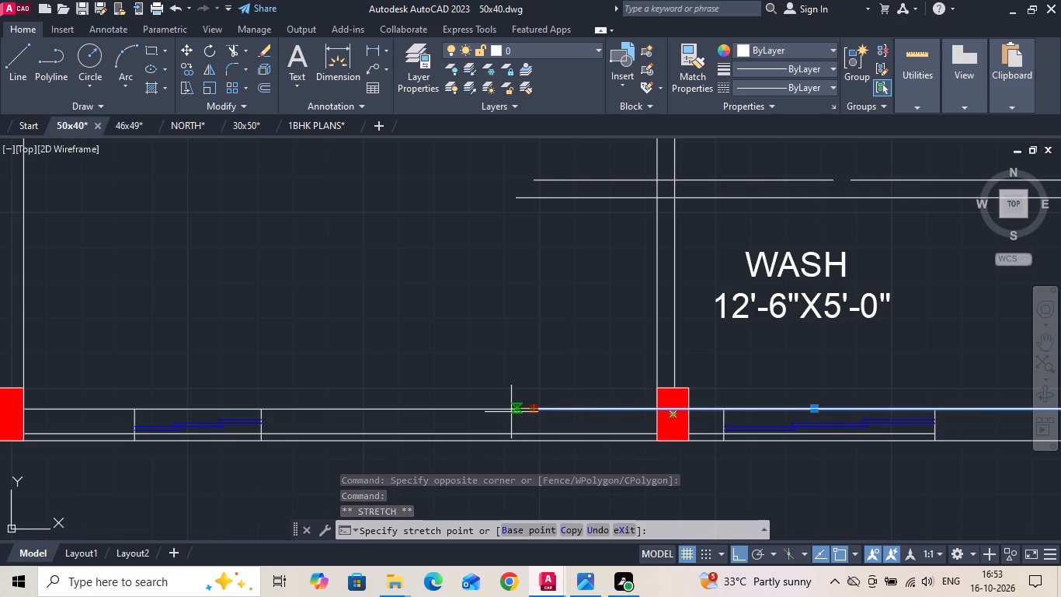
pyautogui.click(691, 405)
pyautogui.press('Escape')
# Stretch the bedroom's inner front wall line so it ends at the middle front column's left edge.
pyautogui.moveTo(528, 429); pyautogui.dragTo(506, 417)
pyautogui.click(475, 396)
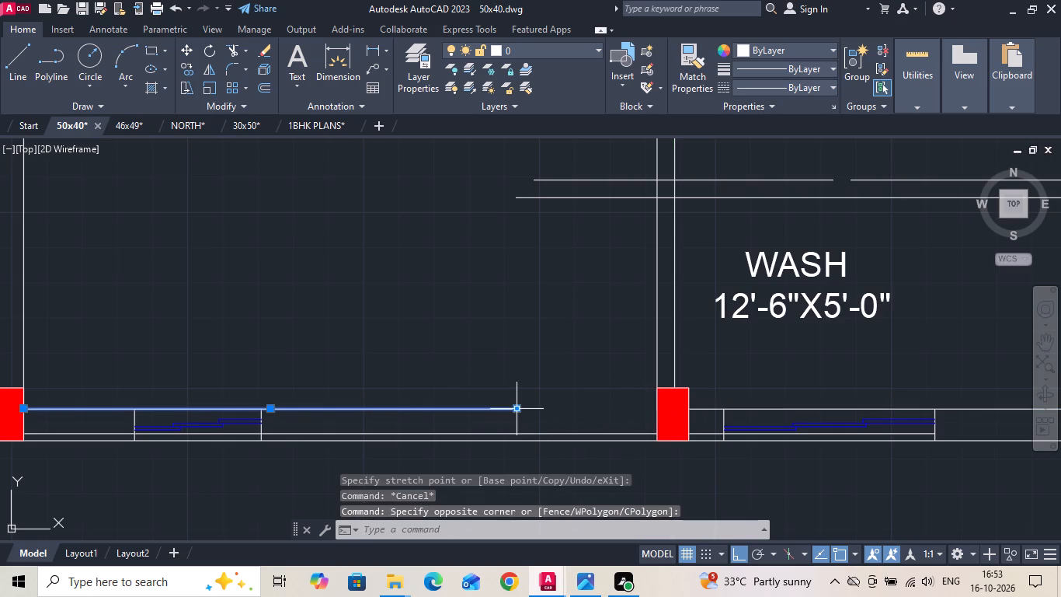
pyautogui.click(517, 410)
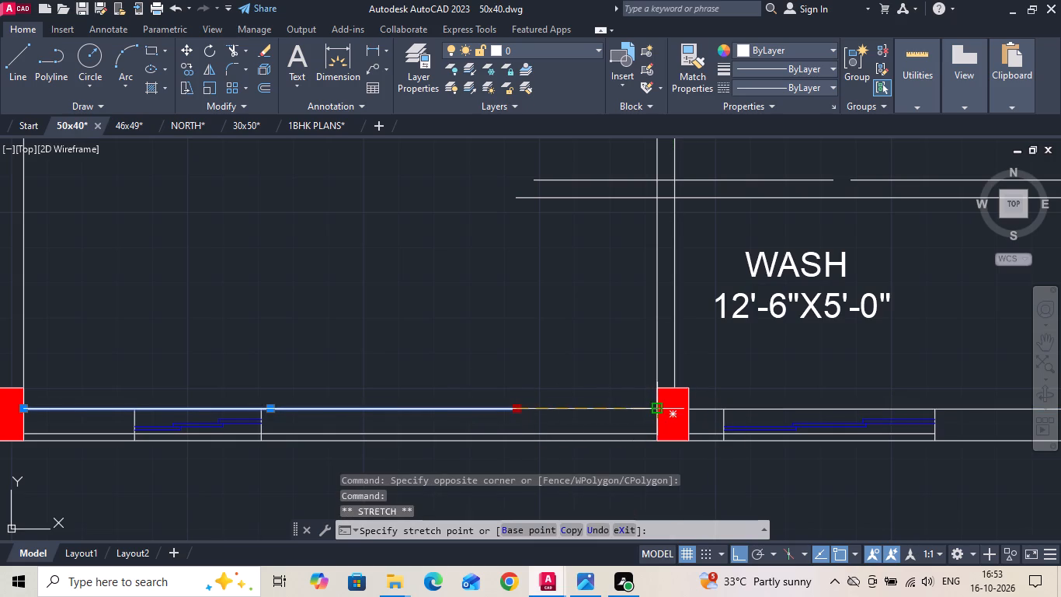
pyautogui.click(660, 407)
pyautogui.press('Escape')
# Delete the extra line running just inside the copied plan's outer front wall line.
pyautogui.moveTo(627, 430); pyautogui.dragTo(614, 437)
pyautogui.click(591, 438)
pyautogui.press('Delete')
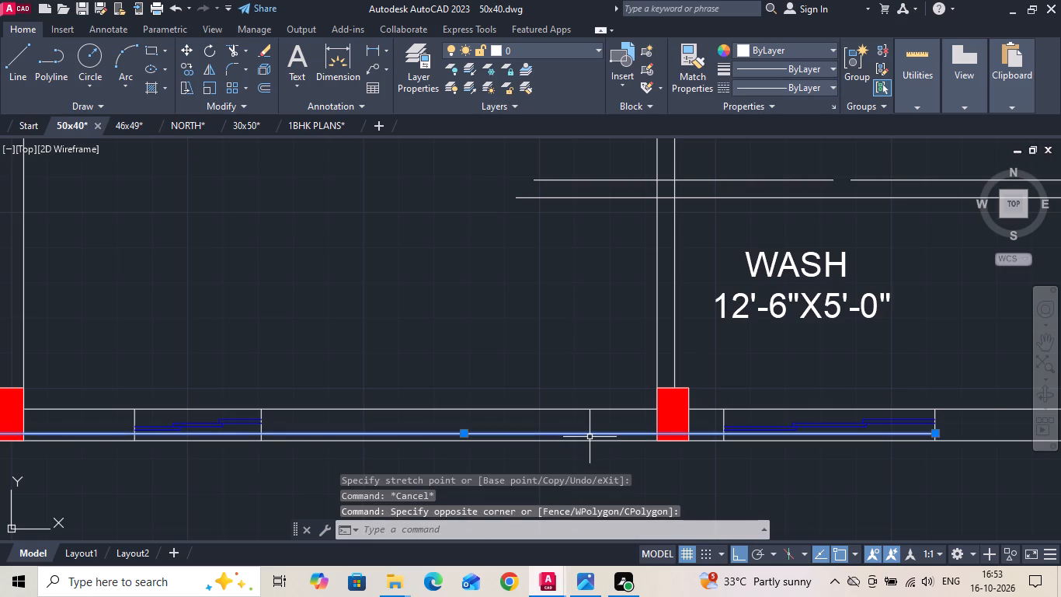
# Offset the bedroom-side face of the partition wall above the middle front column 3' into the bedroom.
pyautogui.scroll(-2, 520, 448)
pyautogui.scroll(-1, 652, 418)
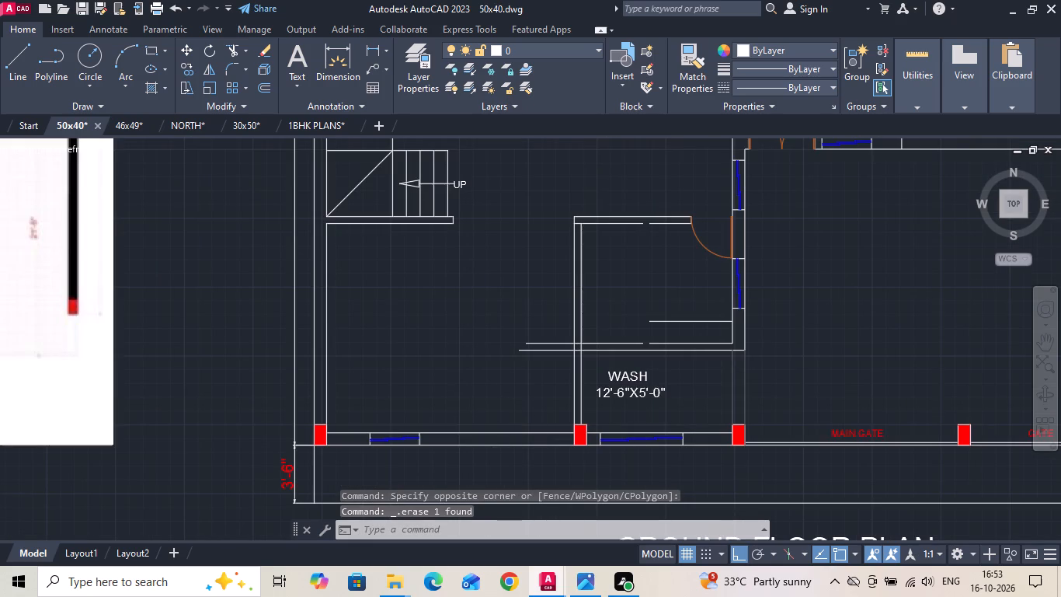
pyautogui.scroll(-1, 652, 417)
pyautogui.scroll(2, 590, 355)
pyautogui.write('O 3')
pyautogui.press("'")
pyautogui.press('Return')
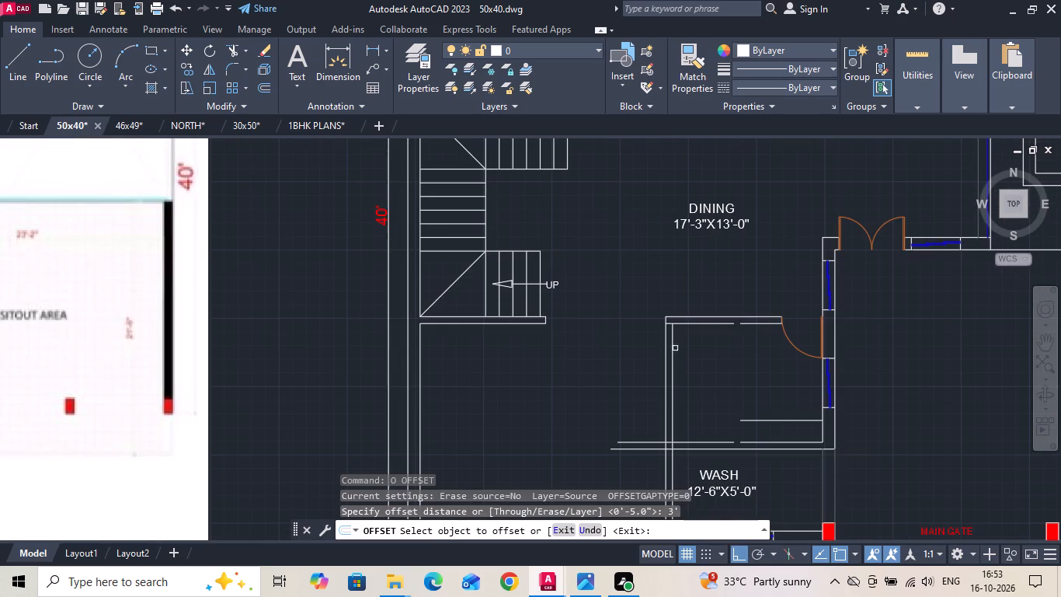
pyautogui.click(667, 340)
pyautogui.click(605, 347)
pyautogui.press('Escape')
# Extend the wall lines below the staircase to the partition wall, and the 3' offset line up through them.
pyautogui.write('EX')
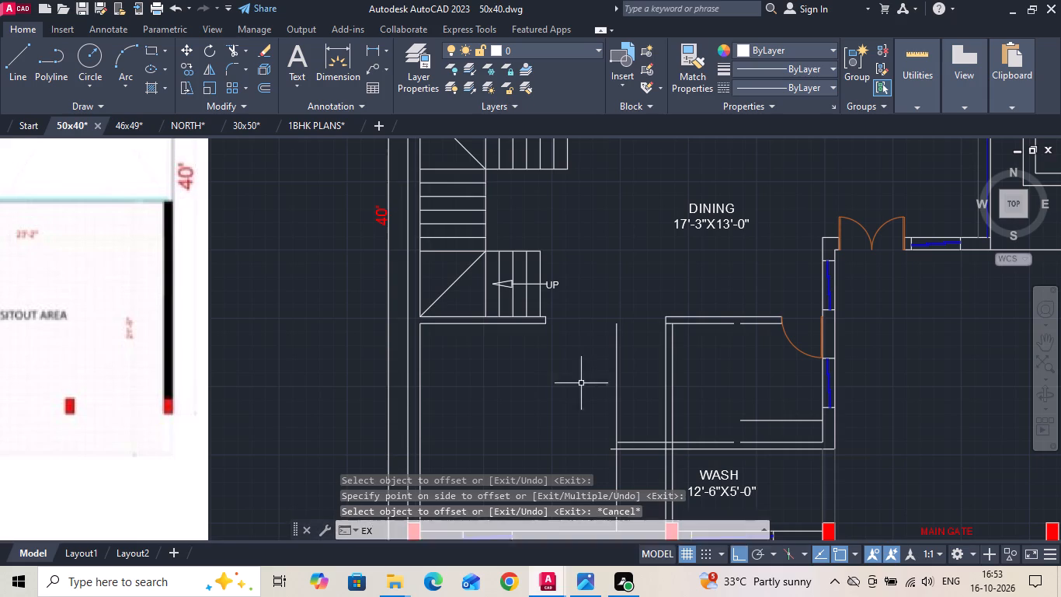
pyautogui.press('space')
pyautogui.scroll(2, 550, 324)
pyautogui.moveTo(532, 297); pyautogui.dragTo(523, 350)
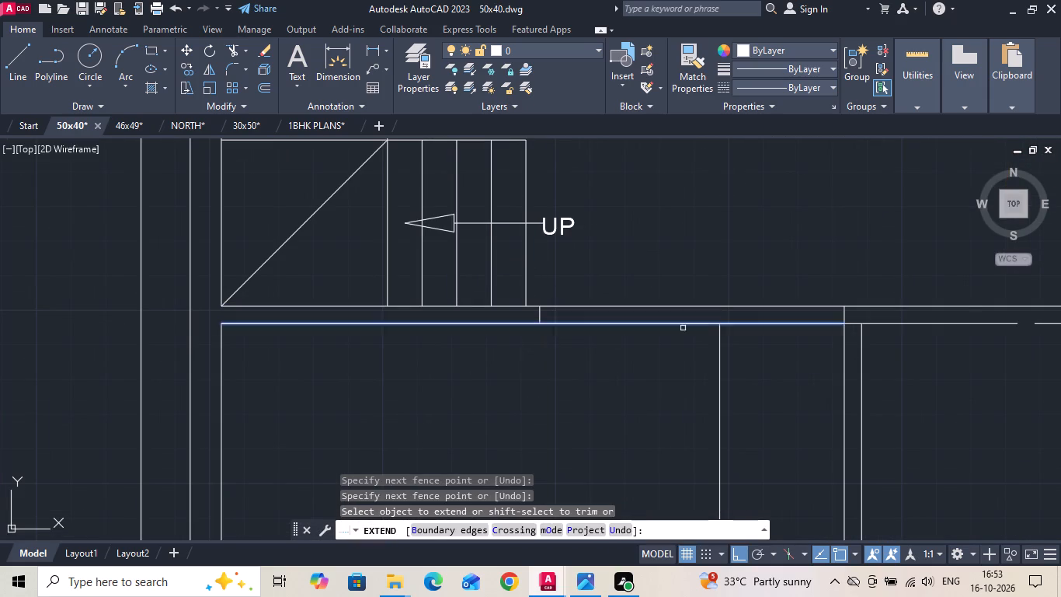
pyautogui.moveTo(685, 339); pyautogui.dragTo(722, 379)
pyautogui.press('Escape')
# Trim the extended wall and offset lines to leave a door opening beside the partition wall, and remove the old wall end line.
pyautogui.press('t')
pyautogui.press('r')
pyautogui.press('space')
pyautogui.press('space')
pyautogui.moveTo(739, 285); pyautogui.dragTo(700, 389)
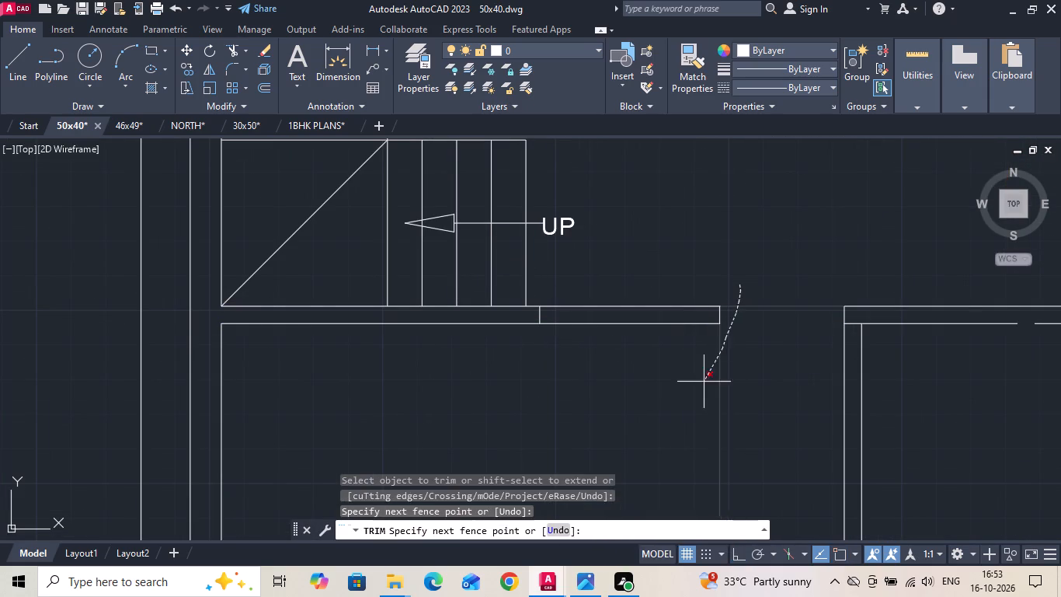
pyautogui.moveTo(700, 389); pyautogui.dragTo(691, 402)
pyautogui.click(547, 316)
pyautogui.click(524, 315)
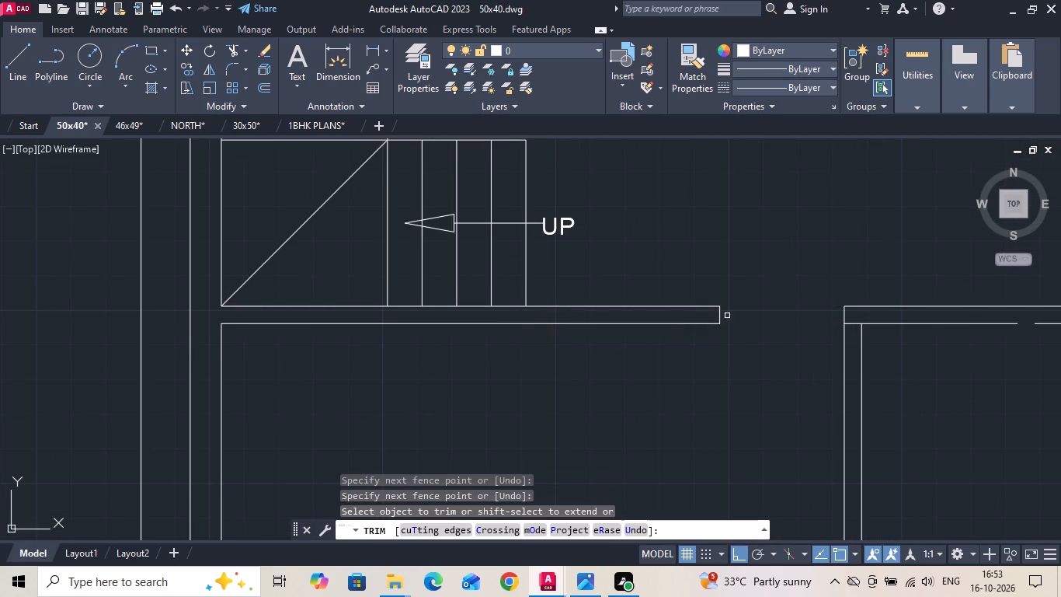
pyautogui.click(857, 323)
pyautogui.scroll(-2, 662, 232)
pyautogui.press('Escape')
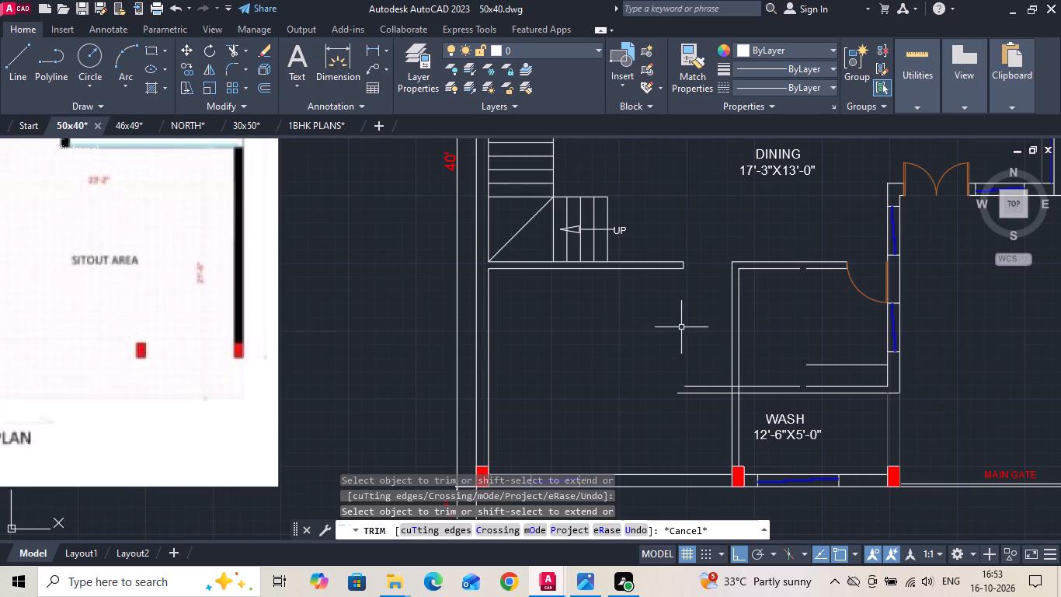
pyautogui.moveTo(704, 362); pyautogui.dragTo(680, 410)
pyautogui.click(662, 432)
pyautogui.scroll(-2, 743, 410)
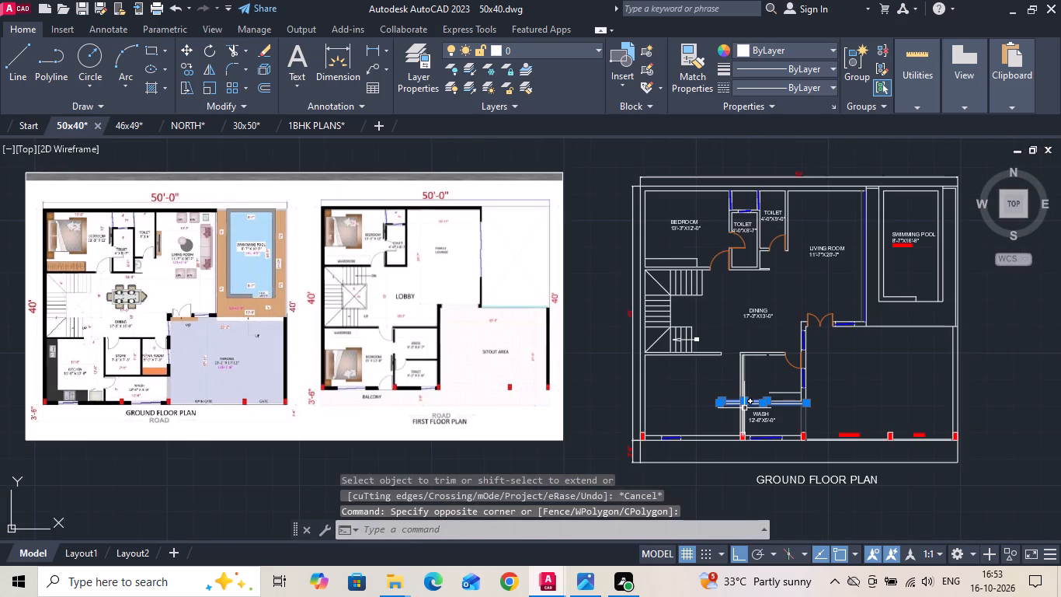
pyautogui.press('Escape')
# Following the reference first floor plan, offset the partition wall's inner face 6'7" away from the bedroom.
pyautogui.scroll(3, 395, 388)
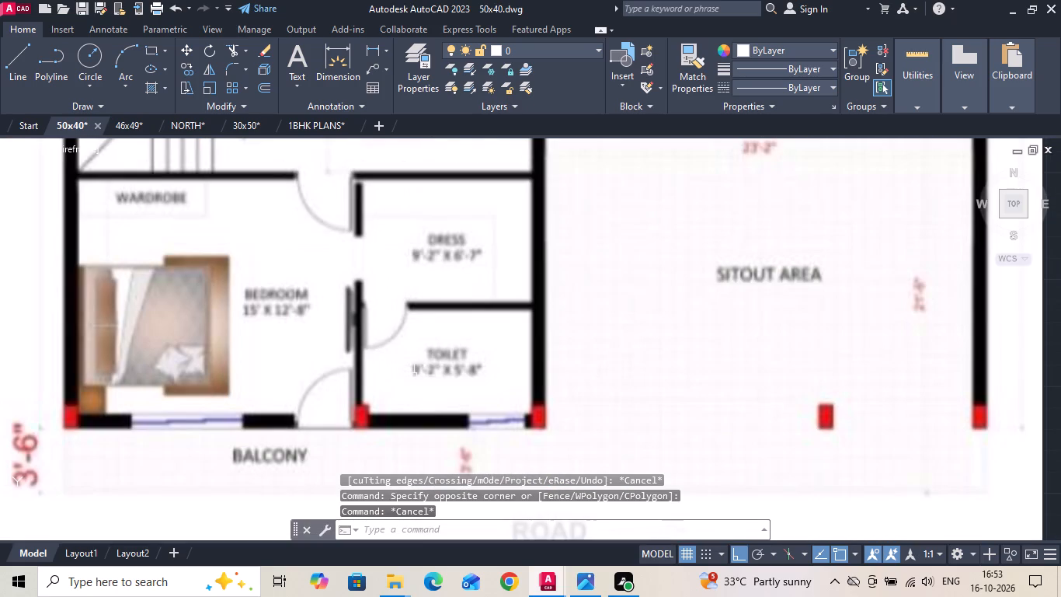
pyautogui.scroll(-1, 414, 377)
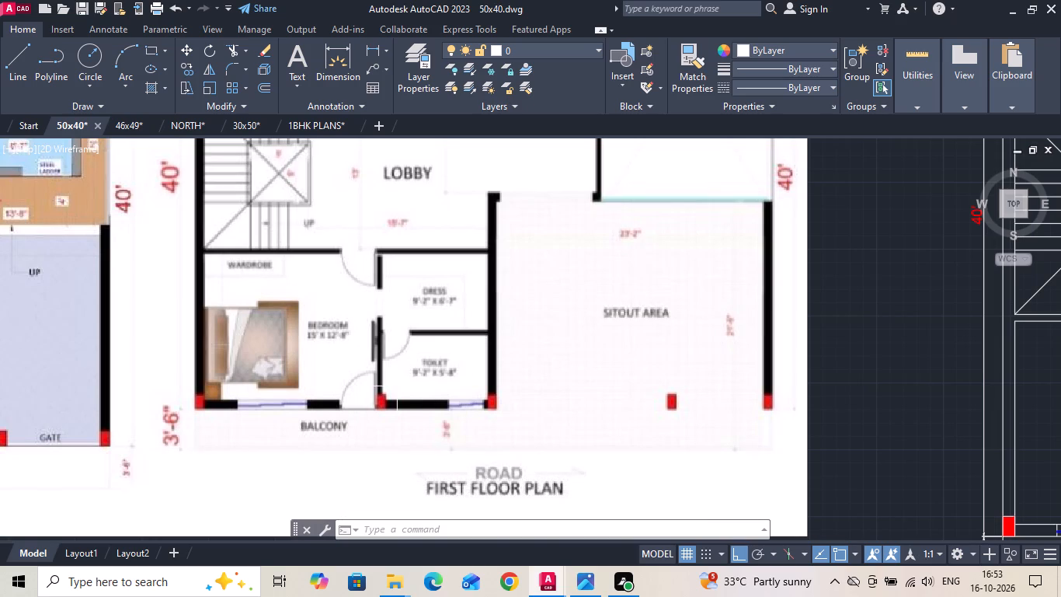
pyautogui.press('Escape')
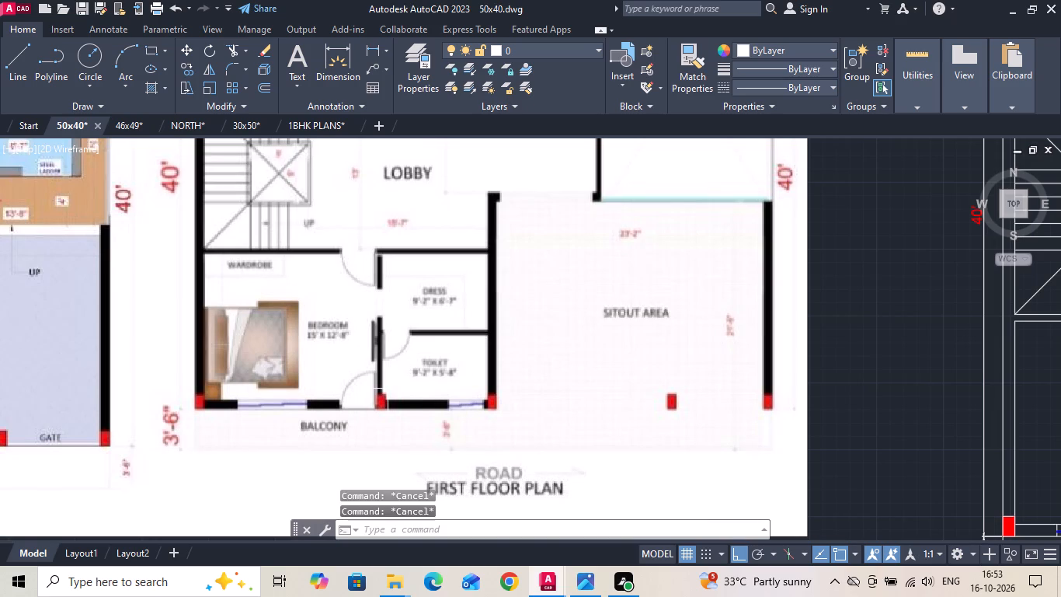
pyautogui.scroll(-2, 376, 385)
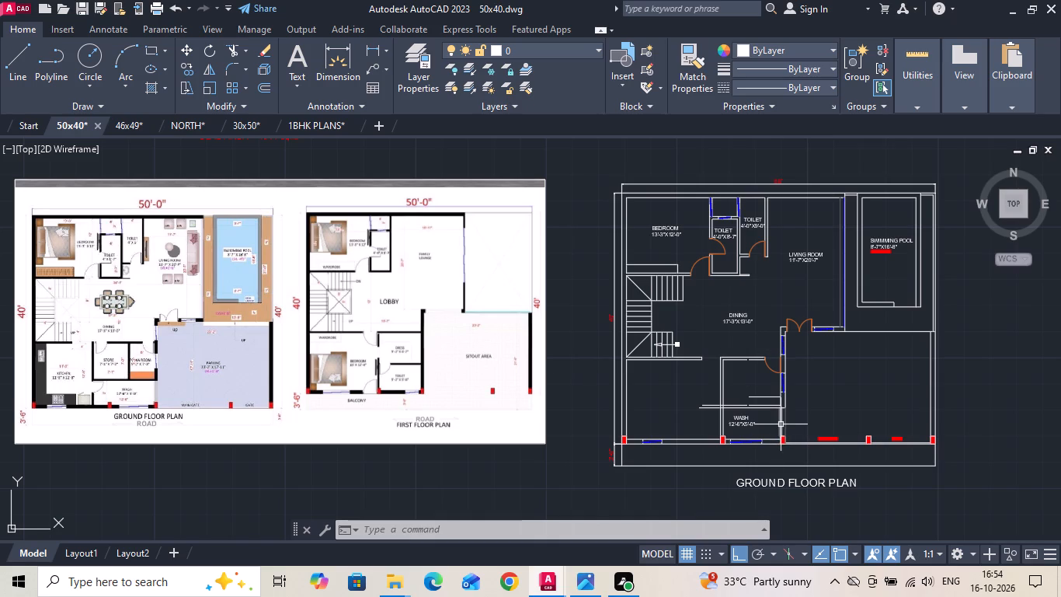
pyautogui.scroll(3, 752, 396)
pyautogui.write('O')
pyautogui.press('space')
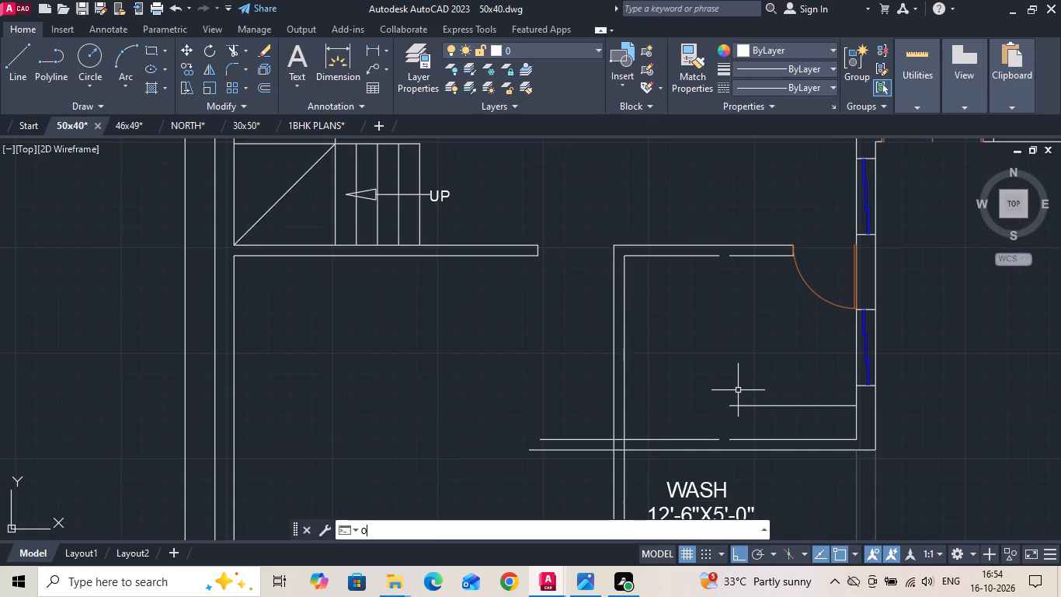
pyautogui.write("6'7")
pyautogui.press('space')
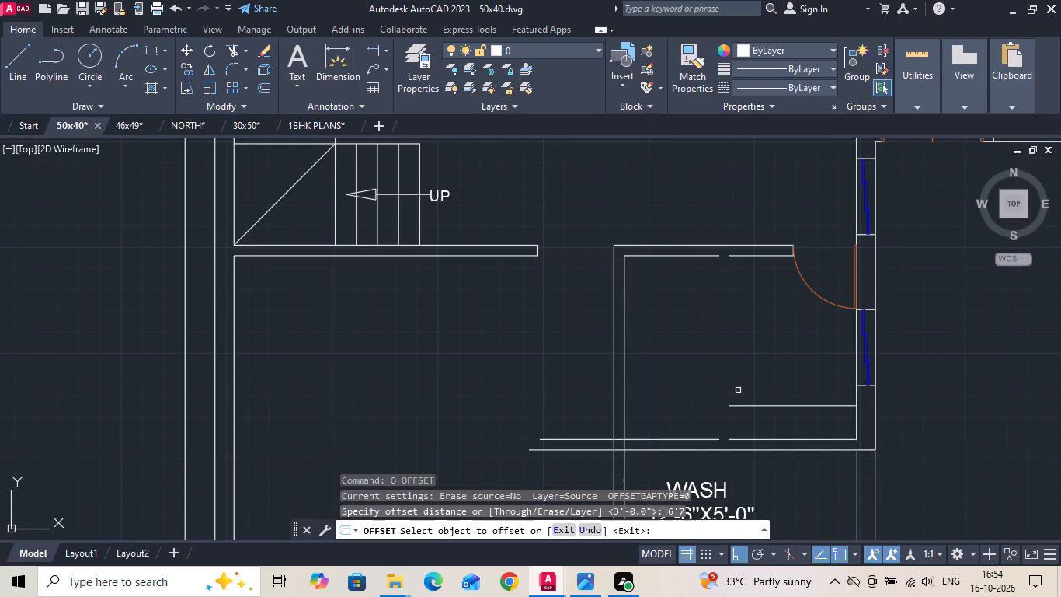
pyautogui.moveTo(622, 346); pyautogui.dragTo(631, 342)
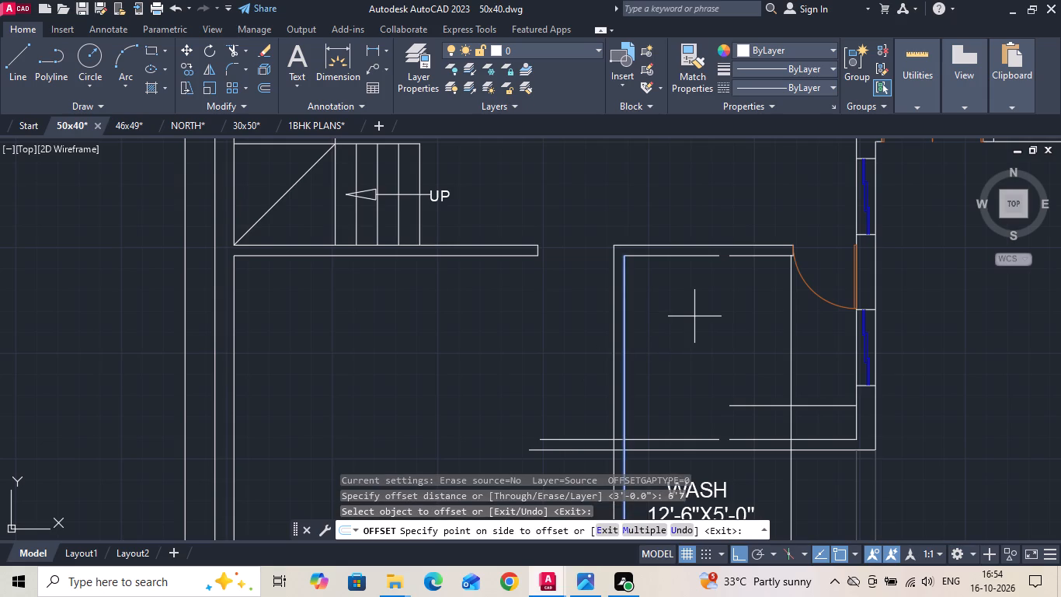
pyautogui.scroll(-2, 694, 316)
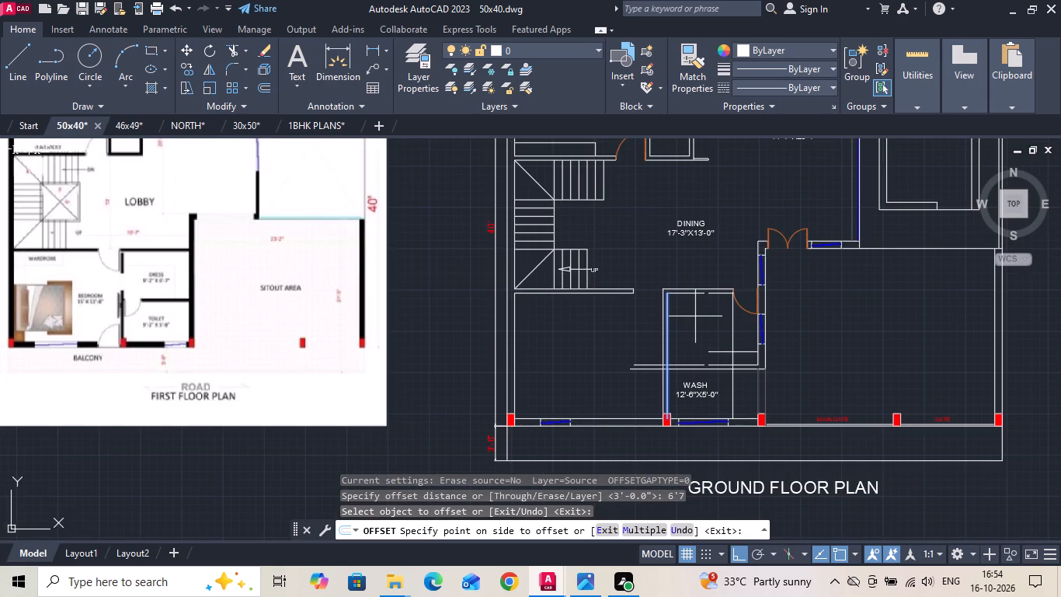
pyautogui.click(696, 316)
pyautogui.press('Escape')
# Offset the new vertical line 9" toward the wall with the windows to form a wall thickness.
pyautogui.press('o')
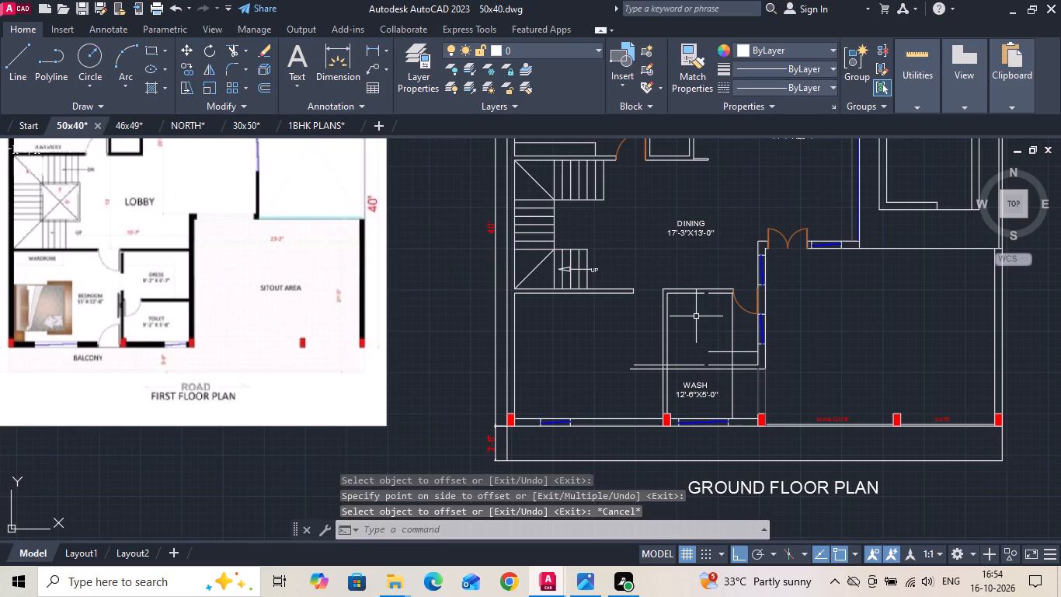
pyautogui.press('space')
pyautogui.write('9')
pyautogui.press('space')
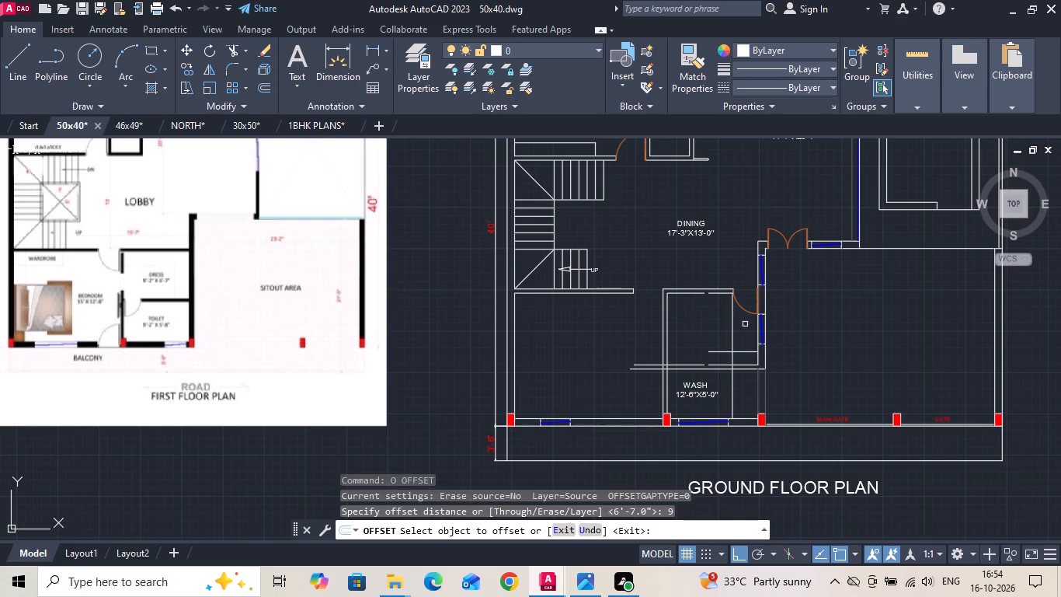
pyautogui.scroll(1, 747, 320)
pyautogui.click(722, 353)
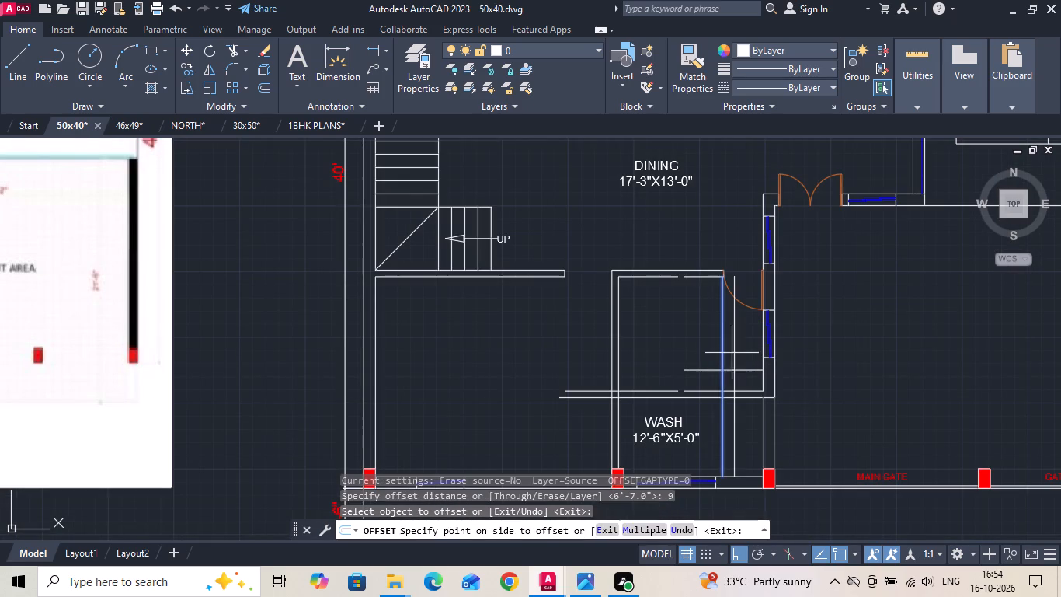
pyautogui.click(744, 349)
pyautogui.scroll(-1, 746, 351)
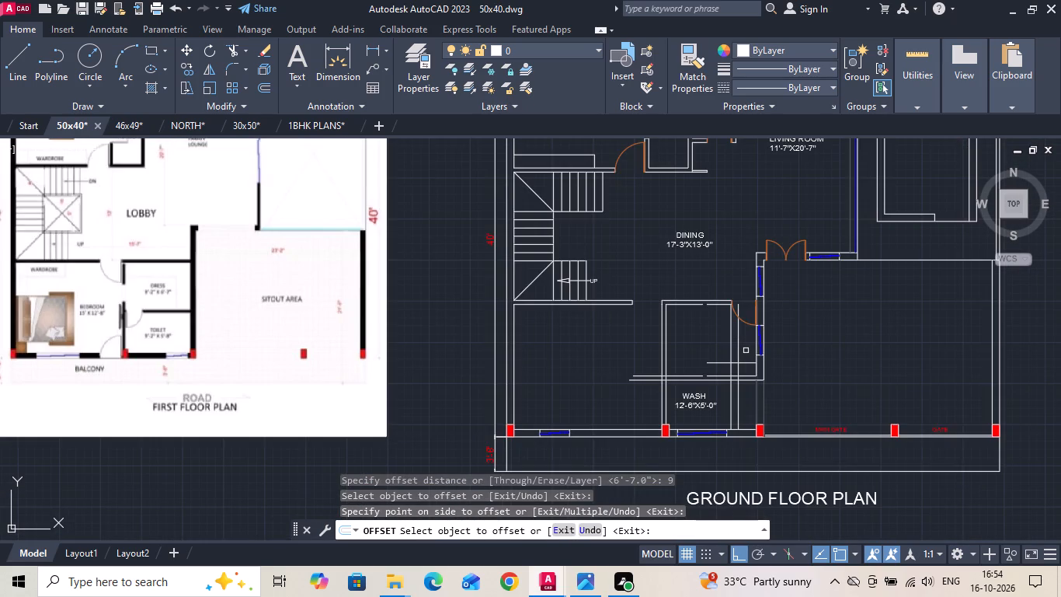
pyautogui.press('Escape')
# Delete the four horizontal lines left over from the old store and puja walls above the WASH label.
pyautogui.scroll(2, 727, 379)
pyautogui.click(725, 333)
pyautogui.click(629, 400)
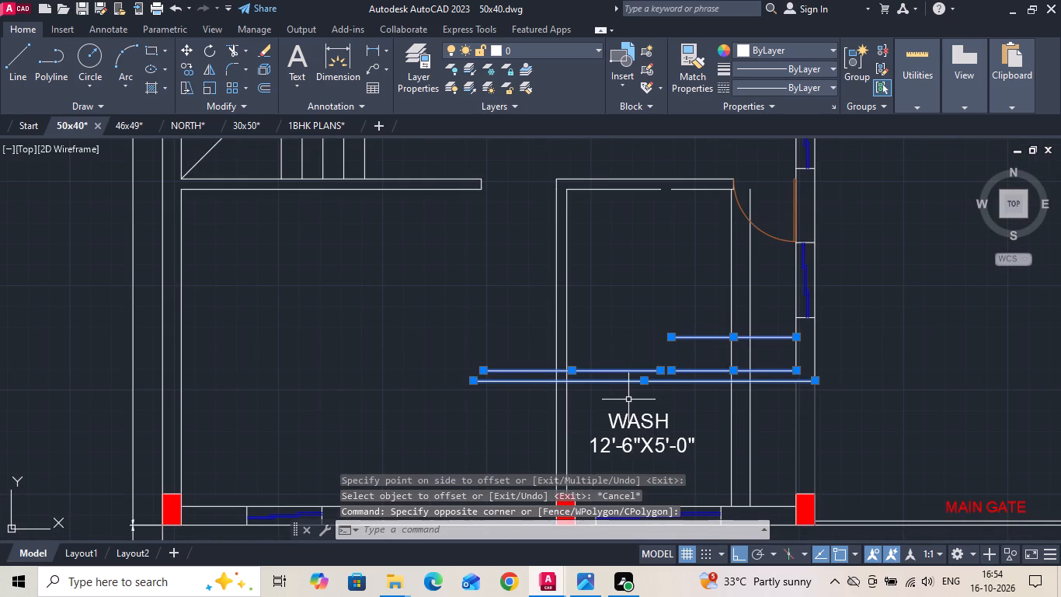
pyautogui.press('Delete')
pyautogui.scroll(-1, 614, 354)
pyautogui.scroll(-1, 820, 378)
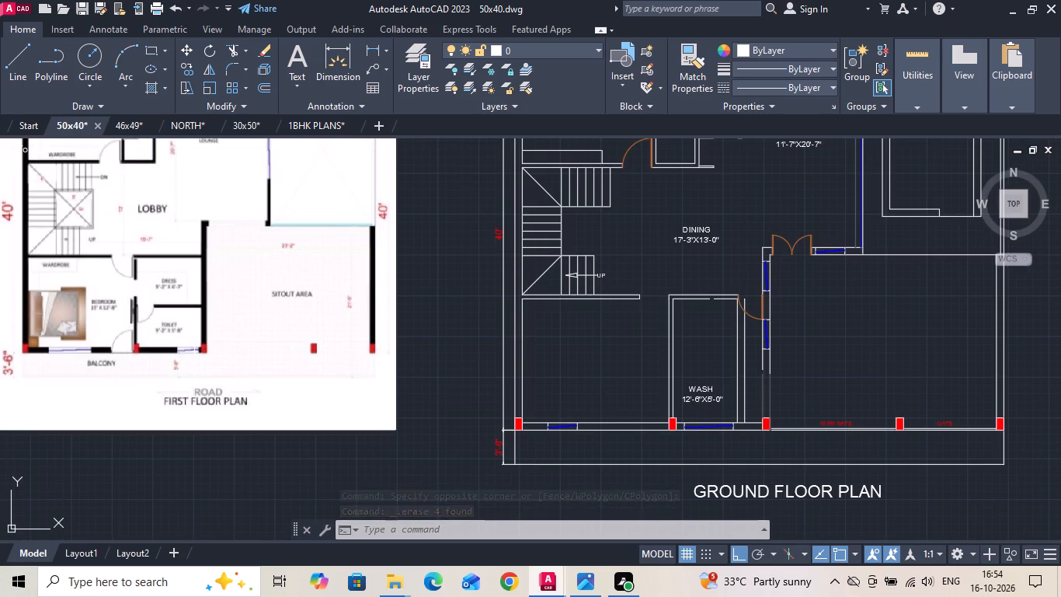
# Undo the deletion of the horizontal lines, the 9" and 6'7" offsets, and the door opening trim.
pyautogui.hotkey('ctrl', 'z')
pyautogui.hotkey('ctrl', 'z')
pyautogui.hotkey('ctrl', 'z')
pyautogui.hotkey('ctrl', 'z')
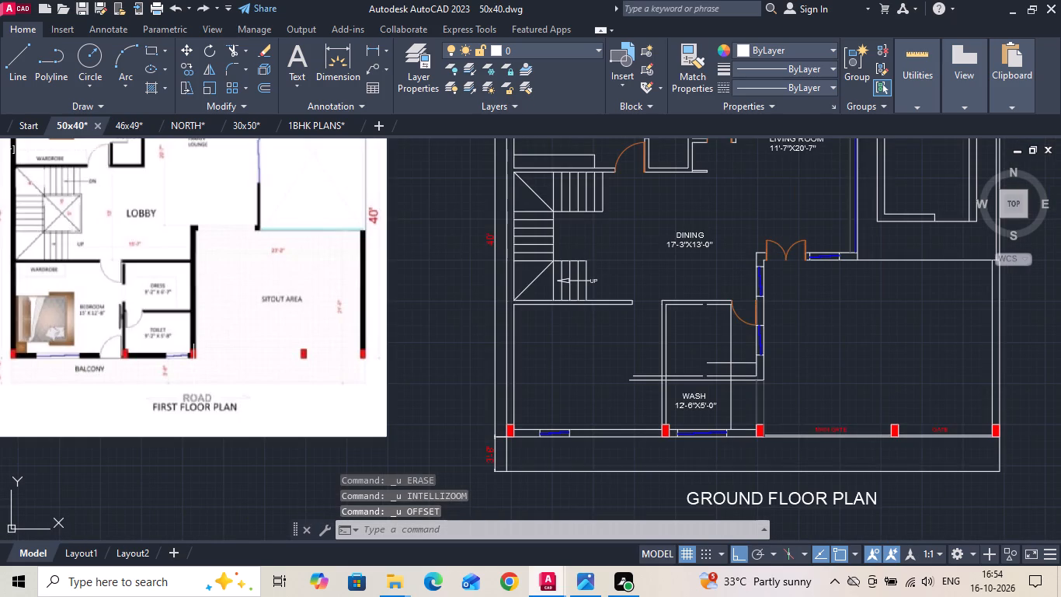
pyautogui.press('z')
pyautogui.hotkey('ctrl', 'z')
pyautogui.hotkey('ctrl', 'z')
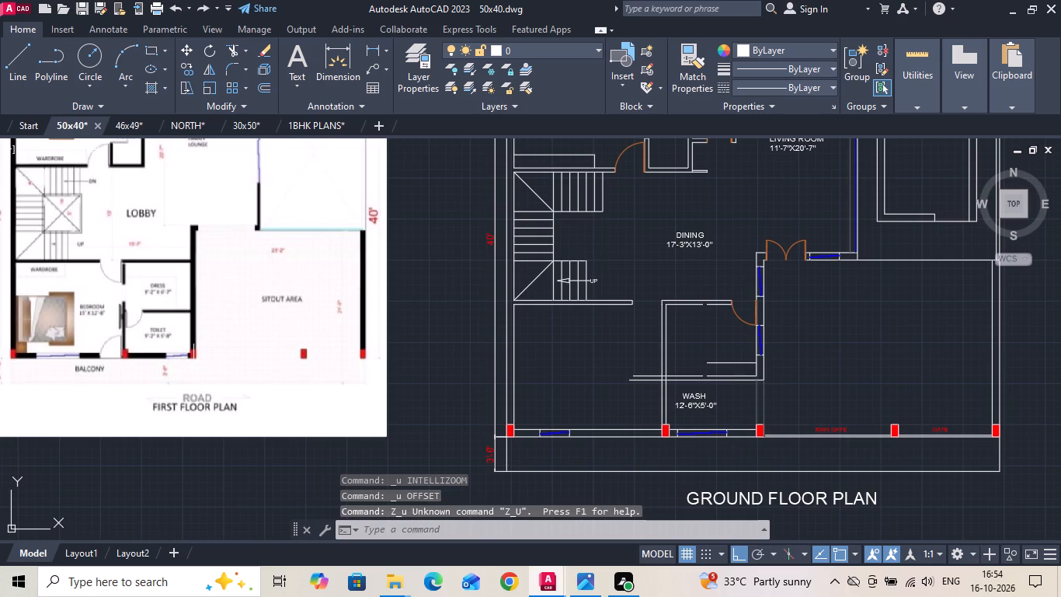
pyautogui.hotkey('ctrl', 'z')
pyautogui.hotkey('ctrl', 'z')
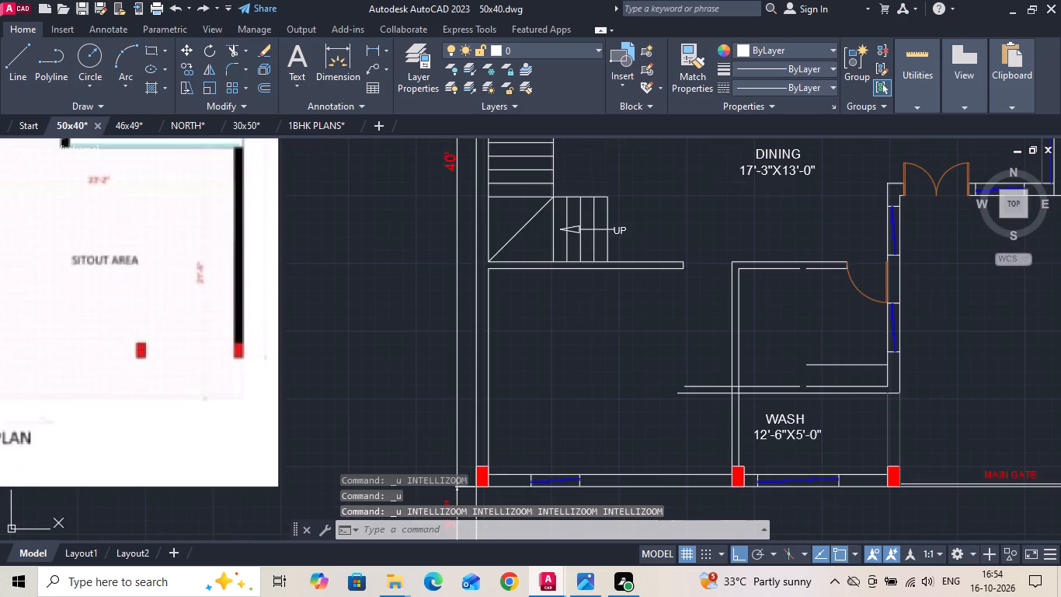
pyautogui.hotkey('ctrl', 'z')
# Measure the room width below the staircase, from the partition wall to the outer wall's inner face.
pyautogui.scroll(-3, 213, 344)
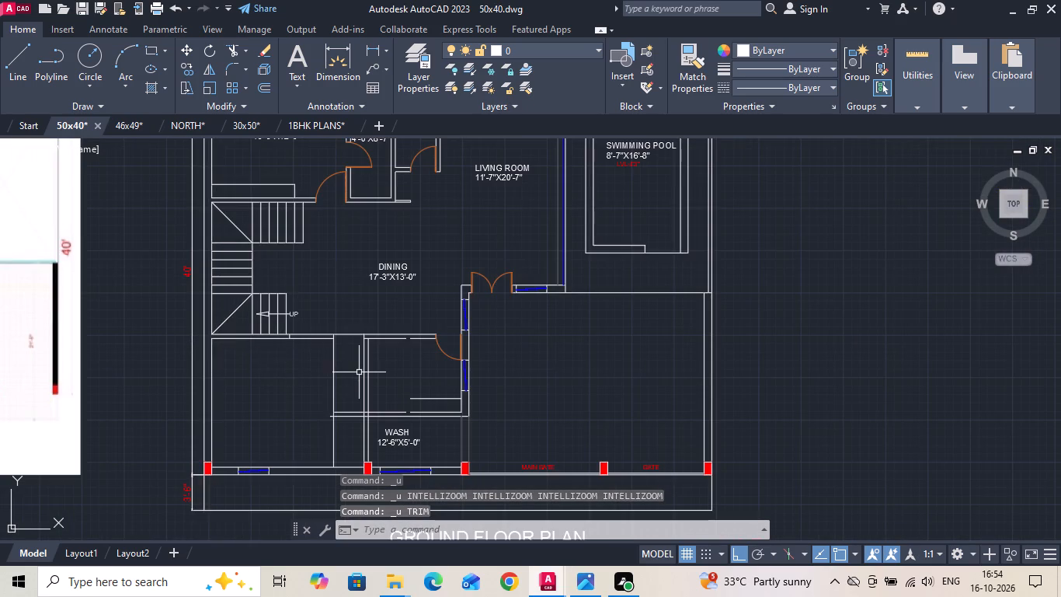
pyautogui.scroll(2, 354, 372)
pyautogui.click(377, 52)
pyautogui.scroll(-1, 406, 309)
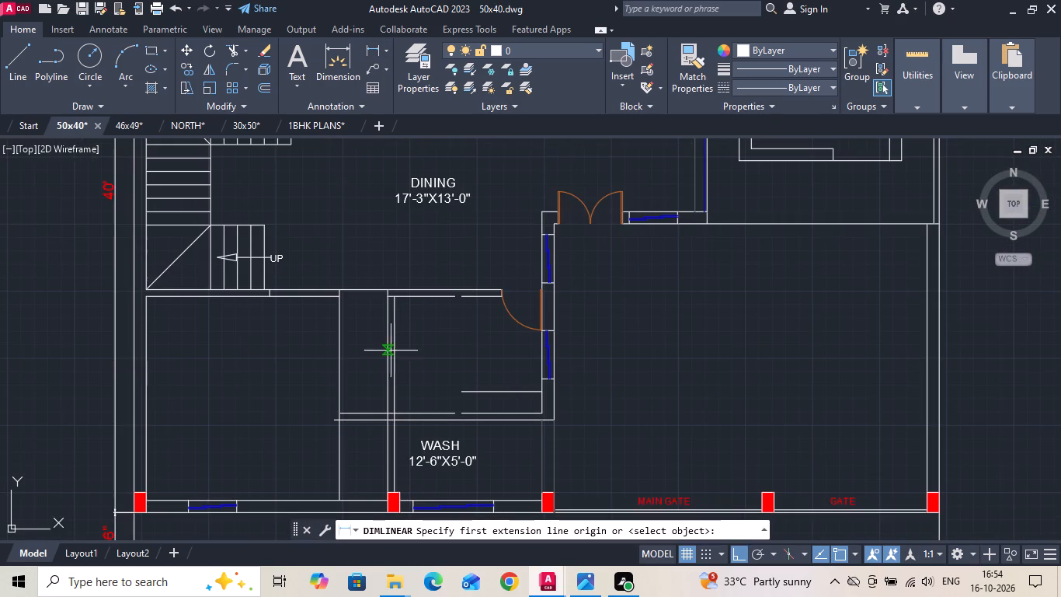
pyautogui.click(386, 367)
pyautogui.click(142, 367)
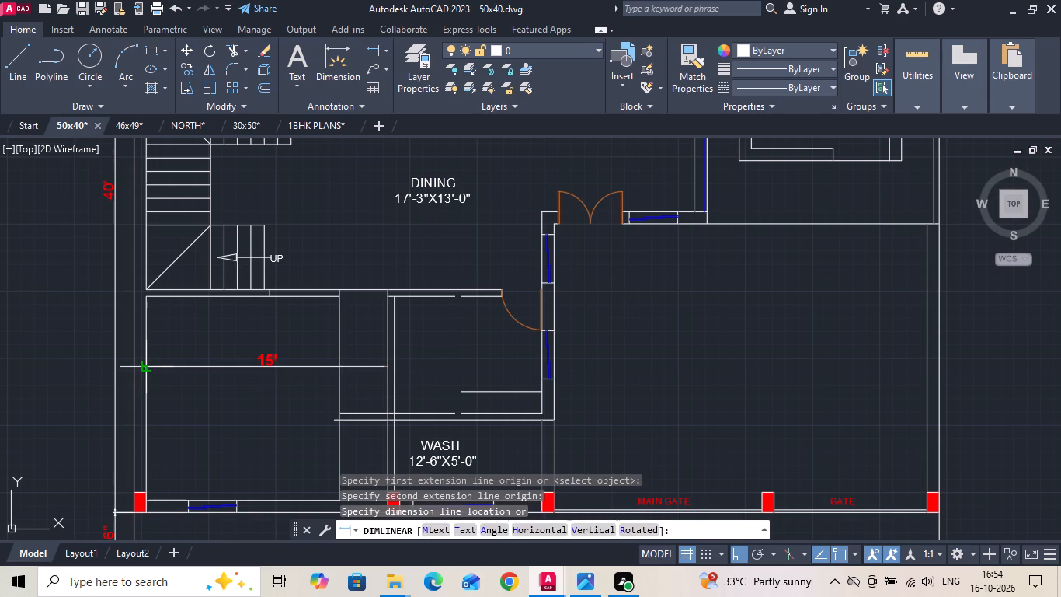
pyautogui.press('Escape')
# Trim the small stub line below the stairs and the wall lines between the two verticals to open a passage.
pyautogui.press('t')
pyautogui.press('r')
pyautogui.press('space')
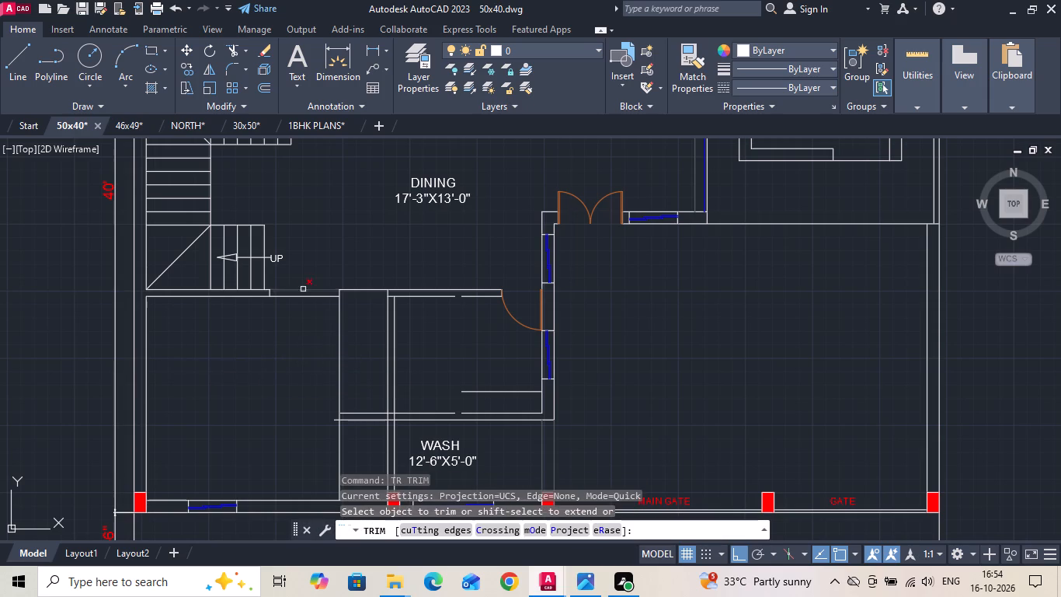
pyautogui.scroll(2, 266, 287)
pyautogui.moveTo(260, 302); pyautogui.dragTo(284, 303)
pyautogui.scroll(-2, 511, 256)
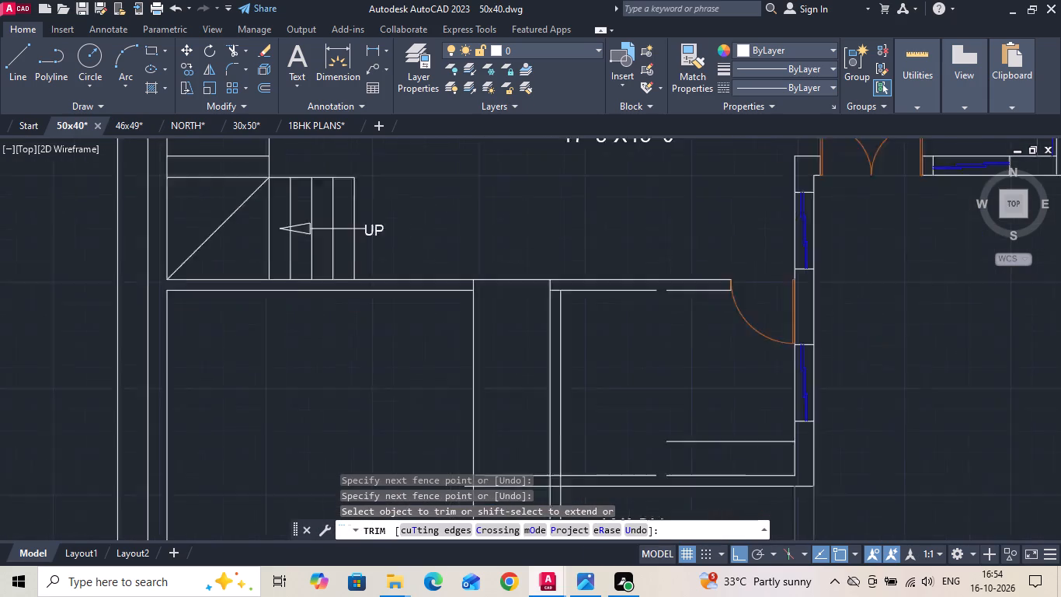
pyautogui.moveTo(514, 260); pyautogui.dragTo(476, 361)
pyautogui.press('Escape')
# Delete the leftover vertical line and the three leftover horizontal lines above the WASH label.
pyautogui.moveTo(498, 377); pyautogui.dragTo(458, 440)
pyautogui.click(458, 440)
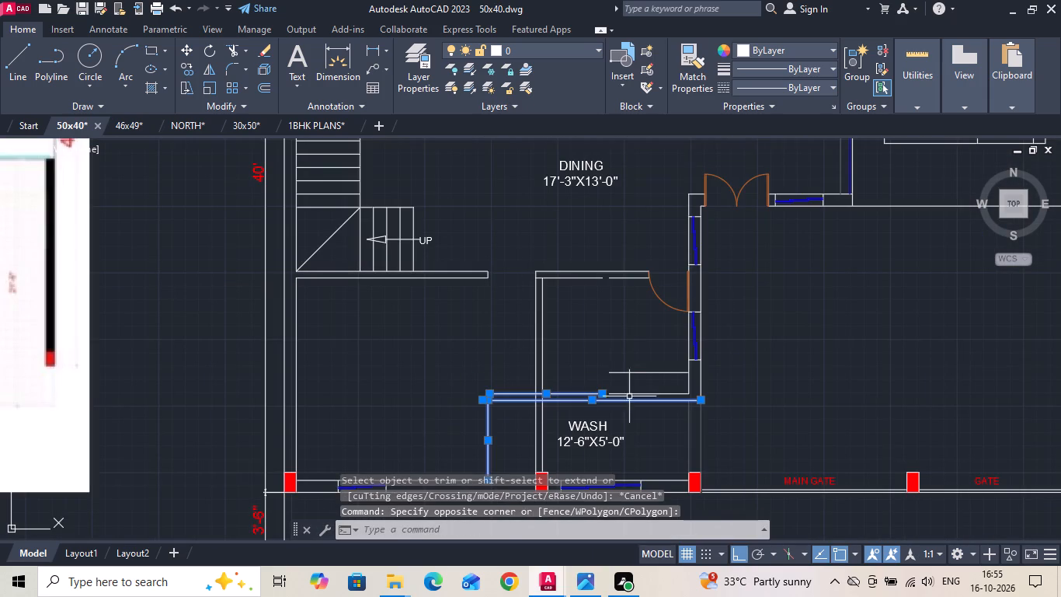
pyautogui.moveTo(632, 388); pyautogui.dragTo(627, 371)
pyautogui.click(621, 359)
pyautogui.press('Delete')
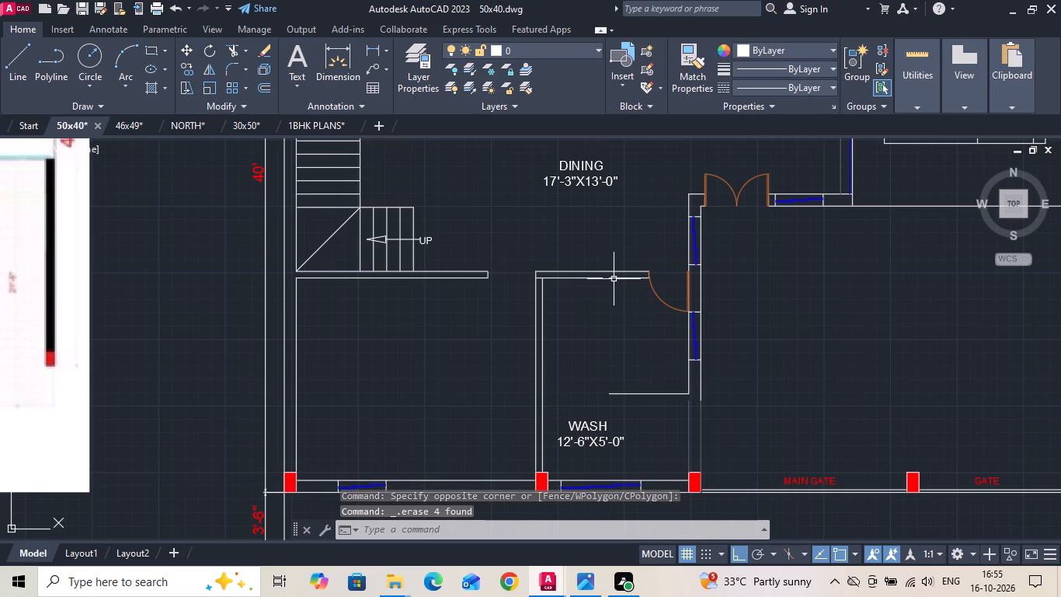
# Delete the short inner wall segment, the old door and the wall's end line at the former room entrance.
pyautogui.click(614, 279)
pyautogui.press('Delete')
pyautogui.moveTo(680, 294); pyautogui.dragTo(660, 321)
pyautogui.scroll(-2, 648, 337)
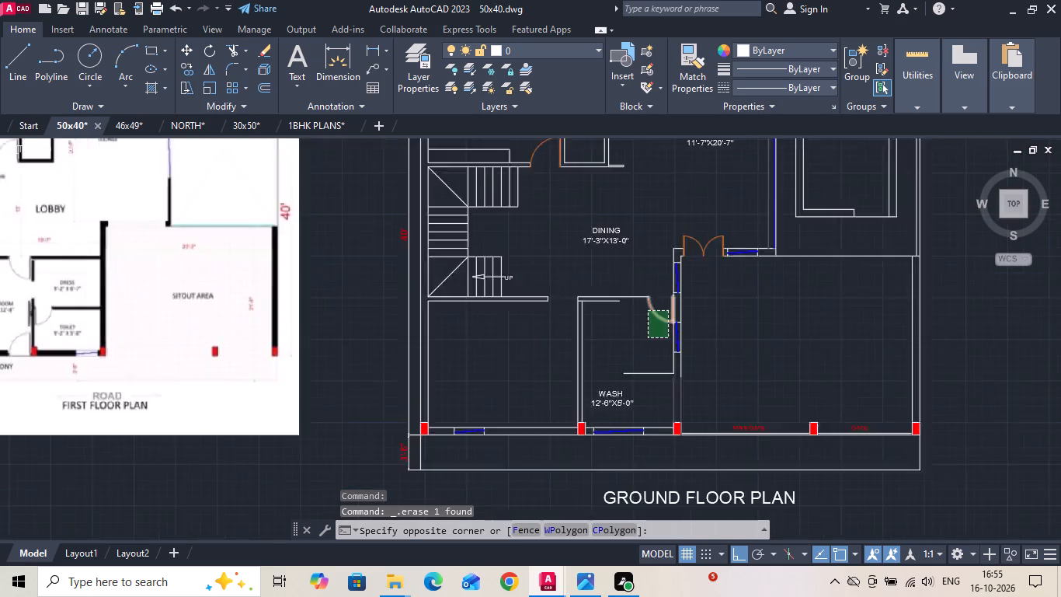
pyautogui.click(648, 337)
pyautogui.press('Delete')
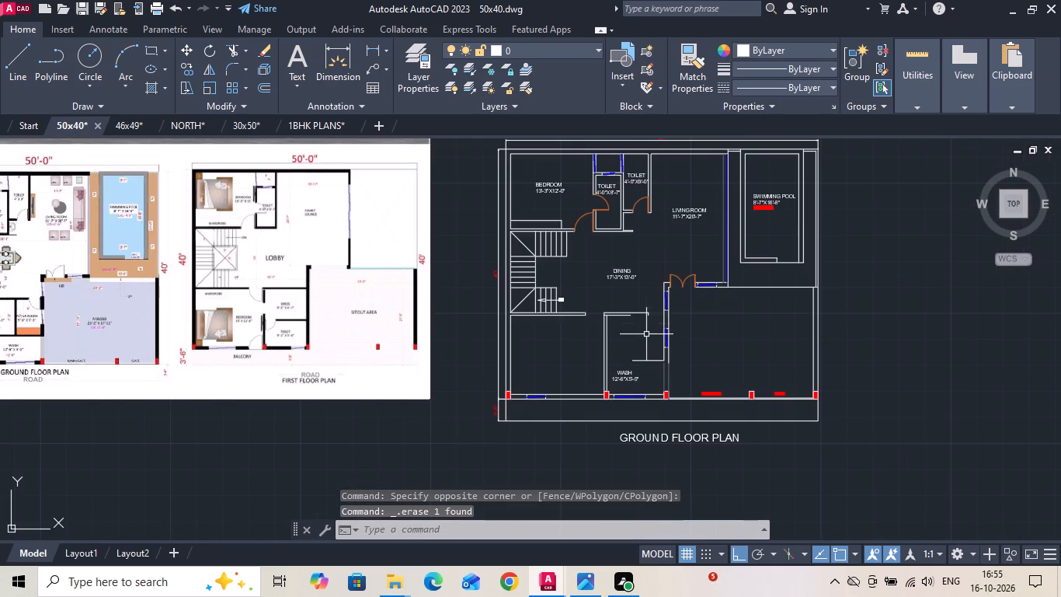
pyautogui.scroll(5, 646, 309)
pyautogui.moveTo(650, 328); pyautogui.dragTo(611, 354)
pyautogui.click(610, 355)
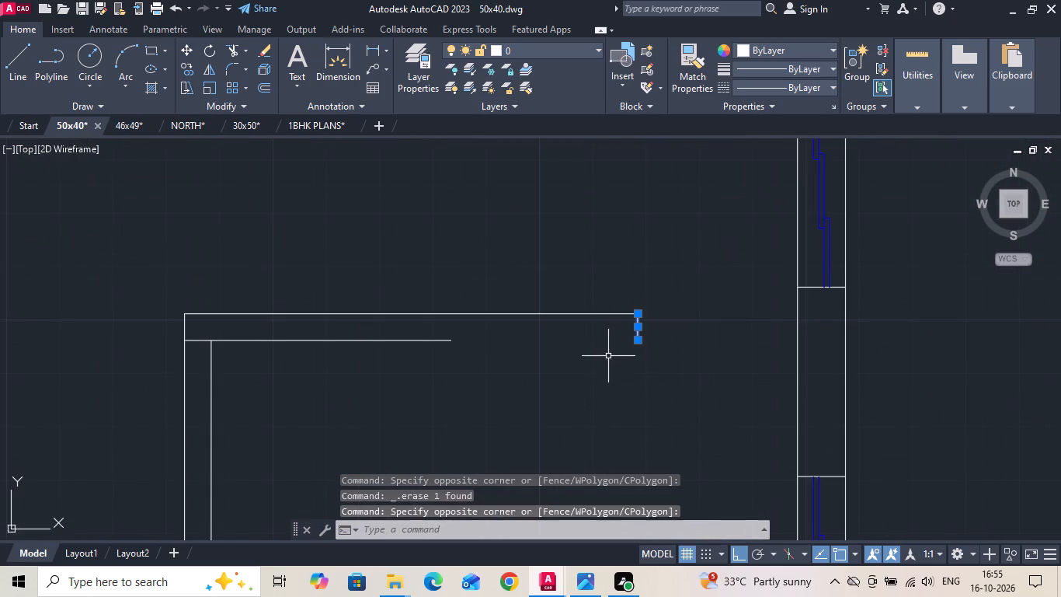
pyautogui.press('Delete')
# Extend both lines of the dress room's upper wall to the wall with the windows.
pyautogui.write('EX')
pyautogui.press('space')
pyautogui.moveTo(436, 344); pyautogui.dragTo(405, 367)
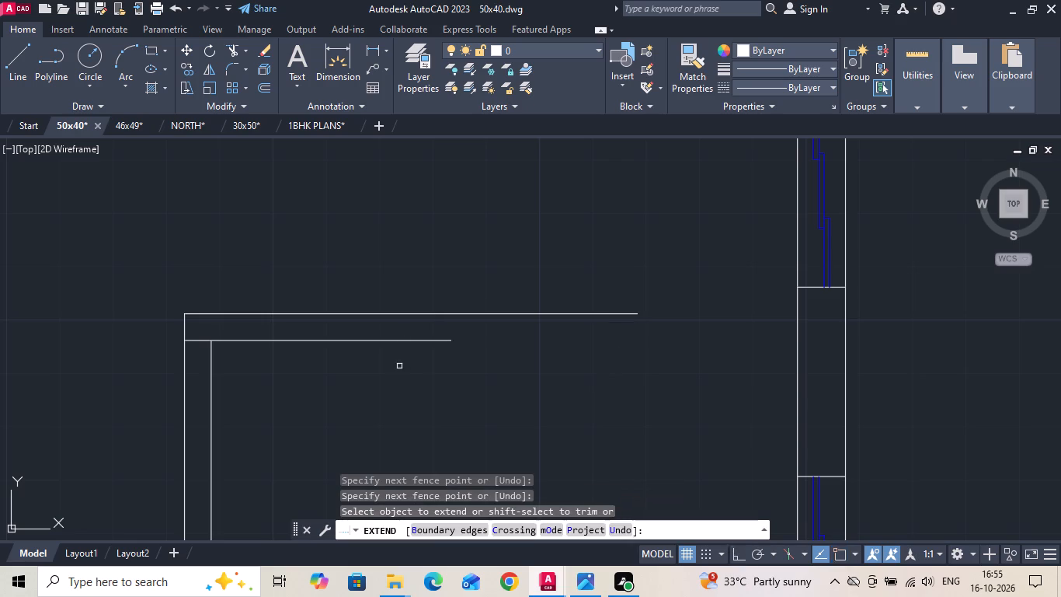
pyautogui.moveTo(516, 281); pyautogui.dragTo(460, 379)
pyautogui.moveTo(431, 330); pyautogui.dragTo(379, 389)
pyautogui.press('Escape')
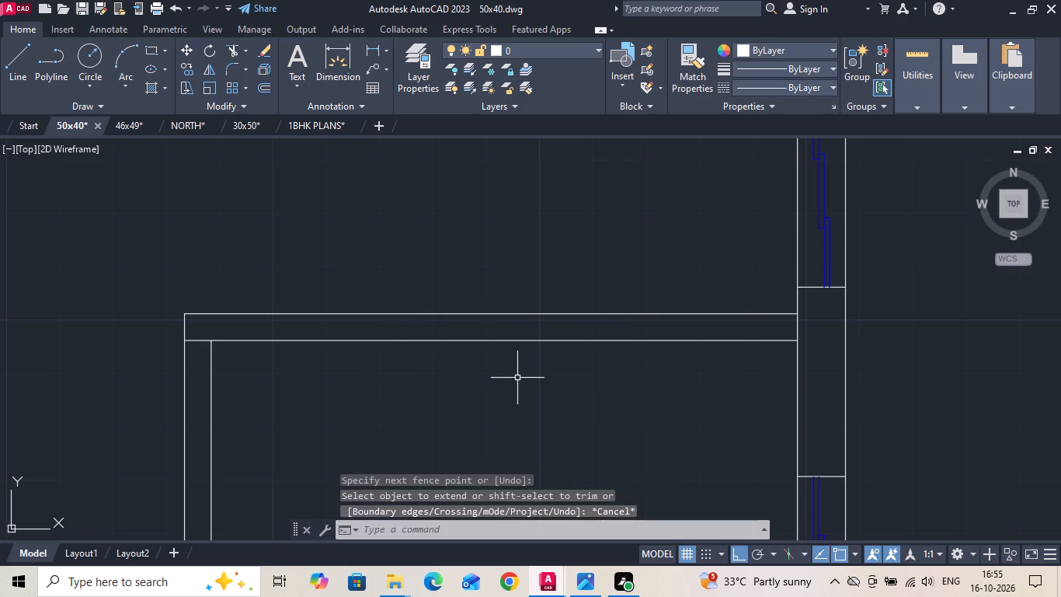
# Offset the upper wall's inner face 6'7" down toward the WASH label to set the dress room's depth.
pyautogui.write("O 6'7")
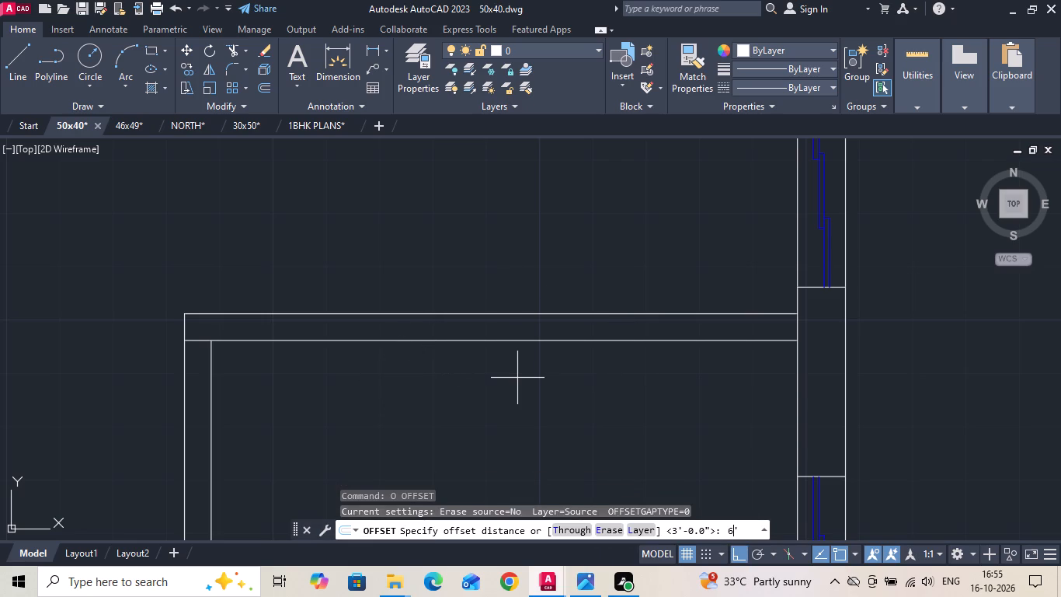
pyautogui.press('space')
pyautogui.click(505, 341)
pyautogui.scroll(-3, 502, 244)
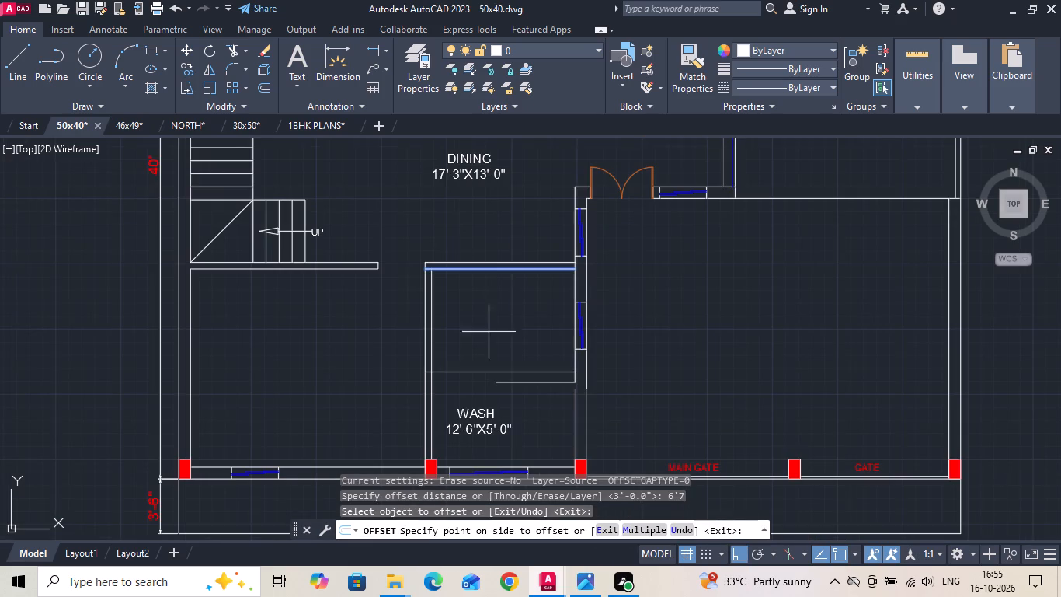
pyautogui.click(489, 337)
pyautogui.scroll(1, 500, 385)
pyautogui.press('Escape')
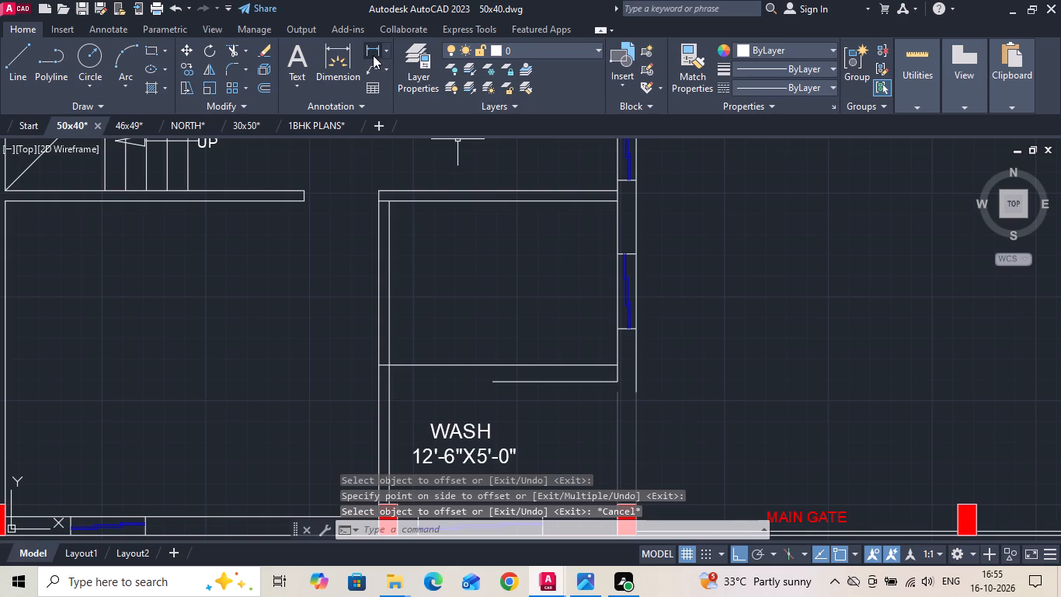
# Measure the gap between the new offset line and the old short wall line below it.
pyautogui.click(373, 55)
pyautogui.scroll(2, 538, 363)
pyautogui.click(540, 365)
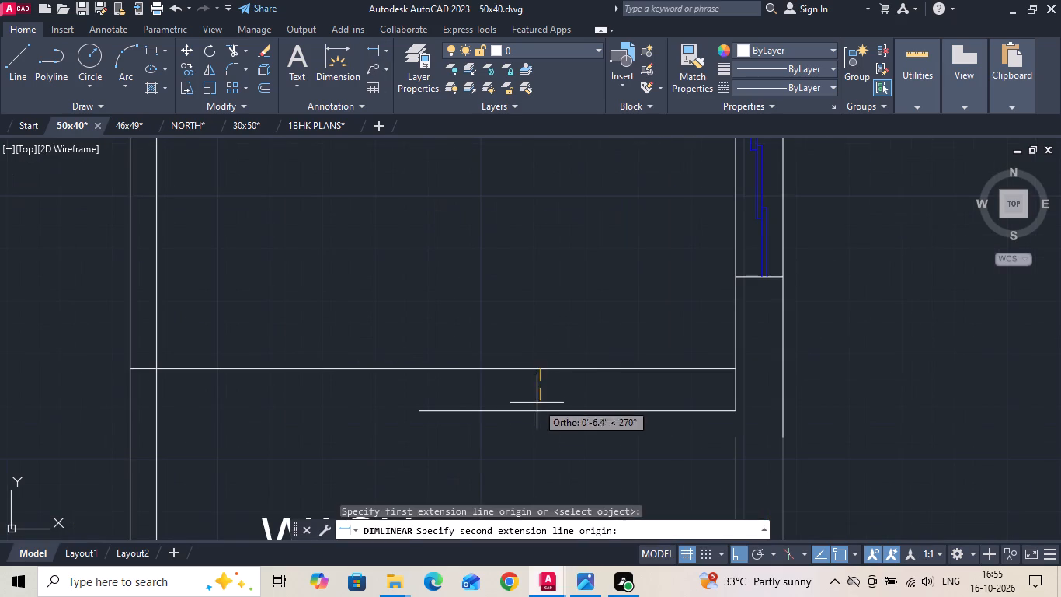
pyautogui.click(537, 403)
pyautogui.scroll(-1, 546, 375)
pyautogui.press('Escape')
pyautogui.press('space')
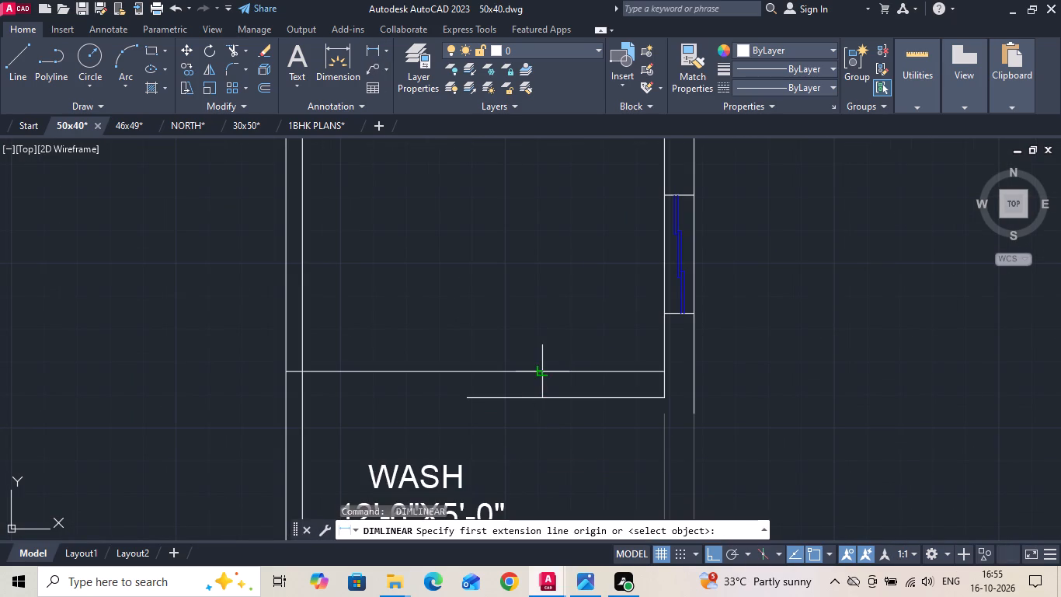
pyautogui.click(543, 375)
pyautogui.click(544, 396)
pyautogui.press('Escape')
# Move the short wall line above the WASH label 3" up toward the offset line.
pyautogui.click(544, 396)
pyautogui.rightClick(539, 325)
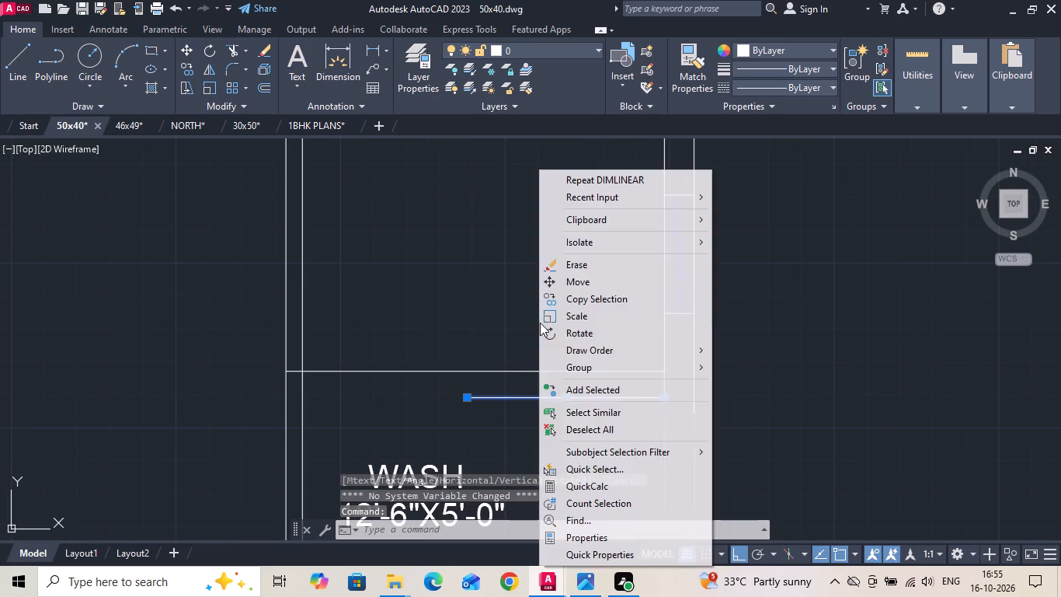
pyautogui.click(551, 288)
pyautogui.moveTo(545, 302); pyautogui.dragTo(545, 291)
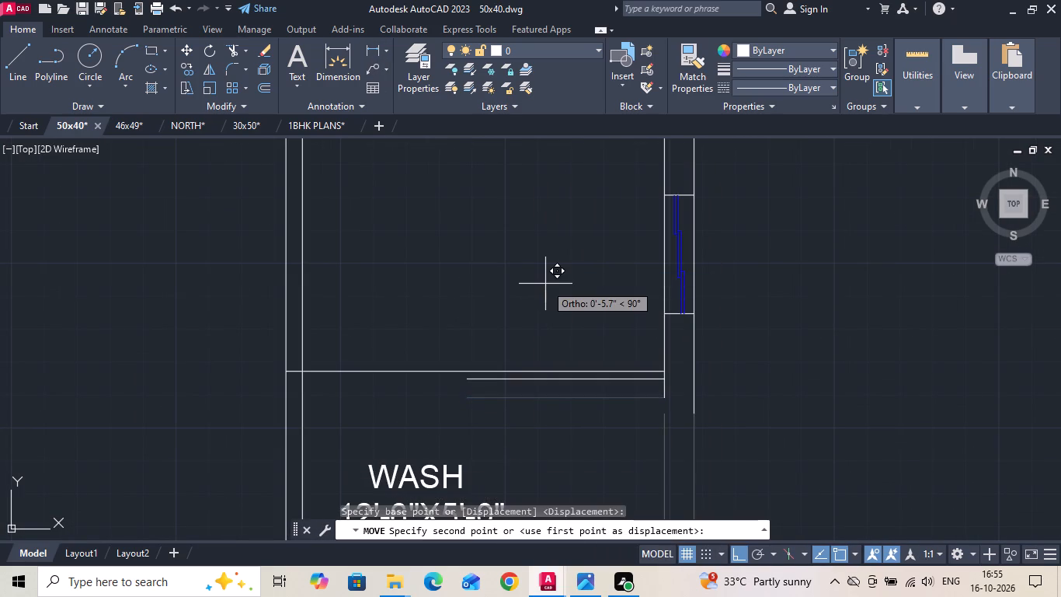
pyautogui.write('3')
pyautogui.press('space')
pyautogui.scroll(-2, 544, 284)
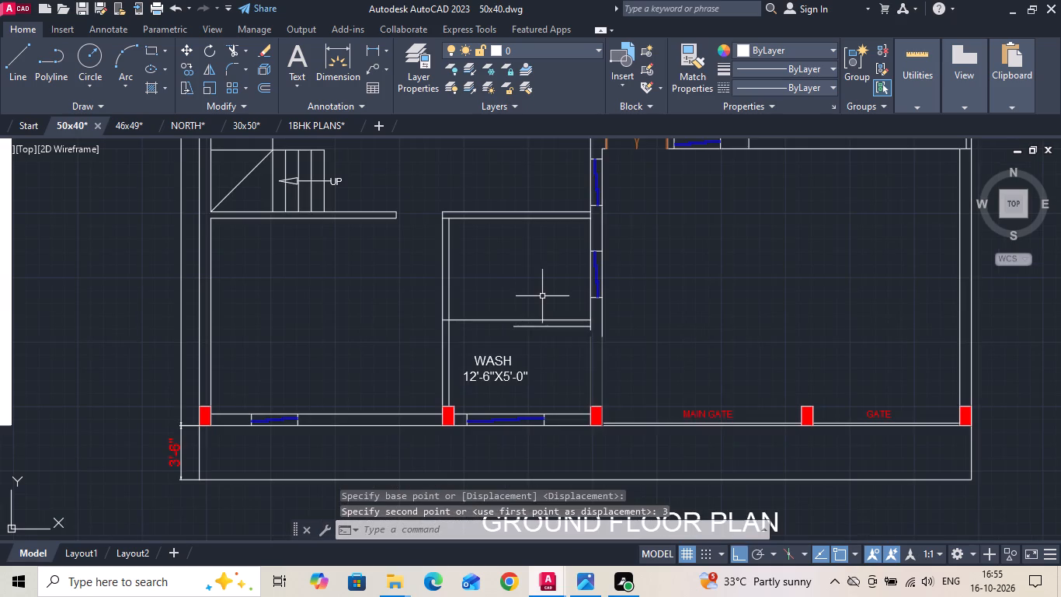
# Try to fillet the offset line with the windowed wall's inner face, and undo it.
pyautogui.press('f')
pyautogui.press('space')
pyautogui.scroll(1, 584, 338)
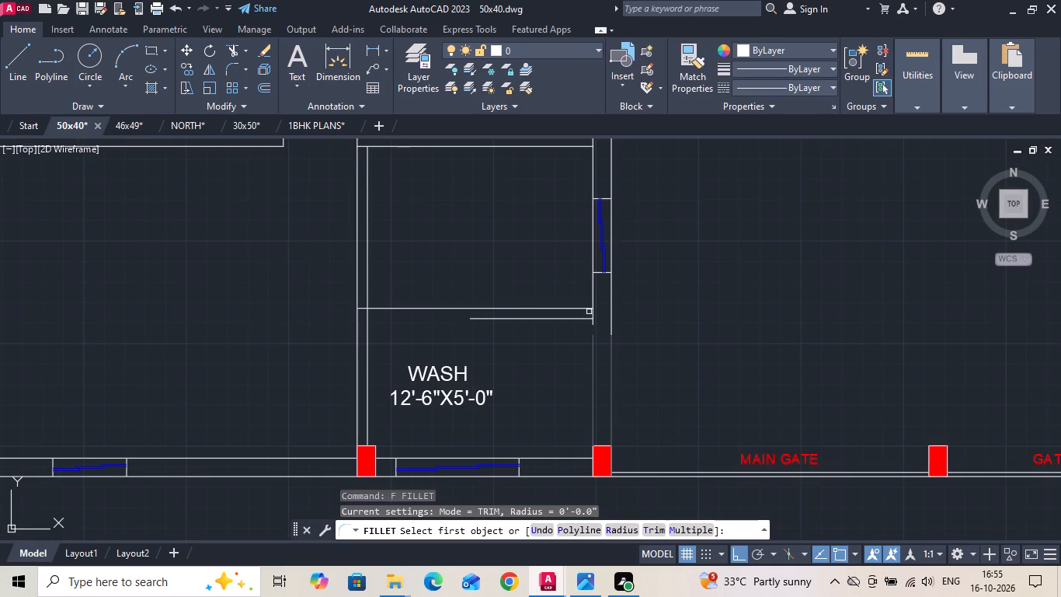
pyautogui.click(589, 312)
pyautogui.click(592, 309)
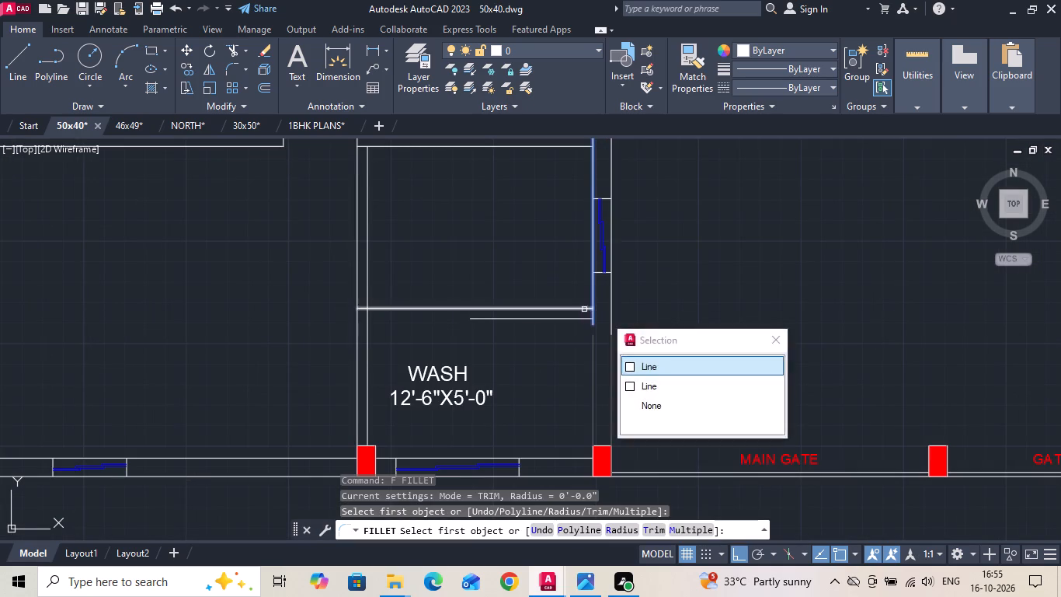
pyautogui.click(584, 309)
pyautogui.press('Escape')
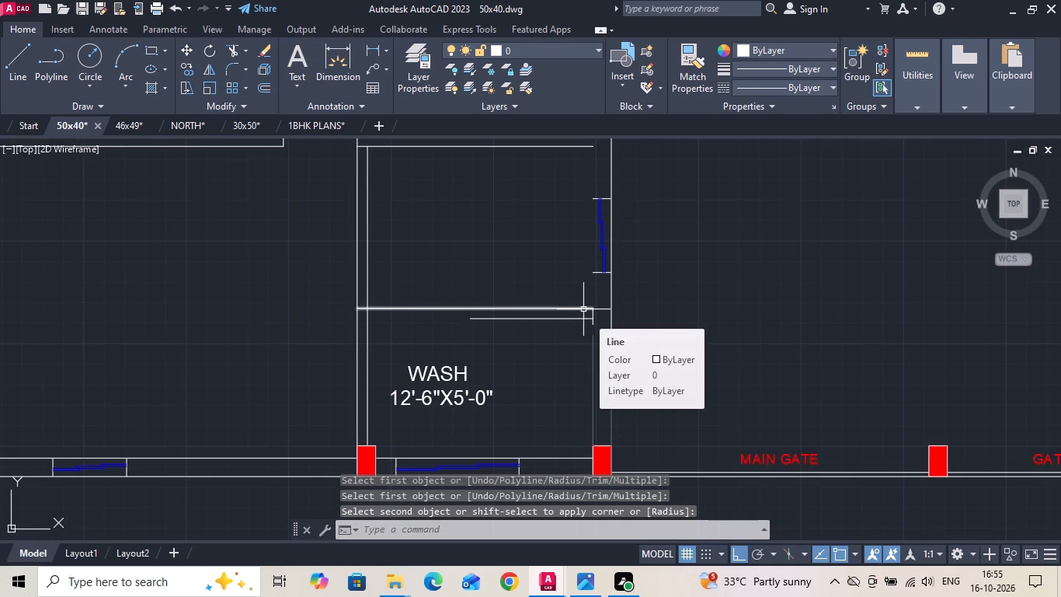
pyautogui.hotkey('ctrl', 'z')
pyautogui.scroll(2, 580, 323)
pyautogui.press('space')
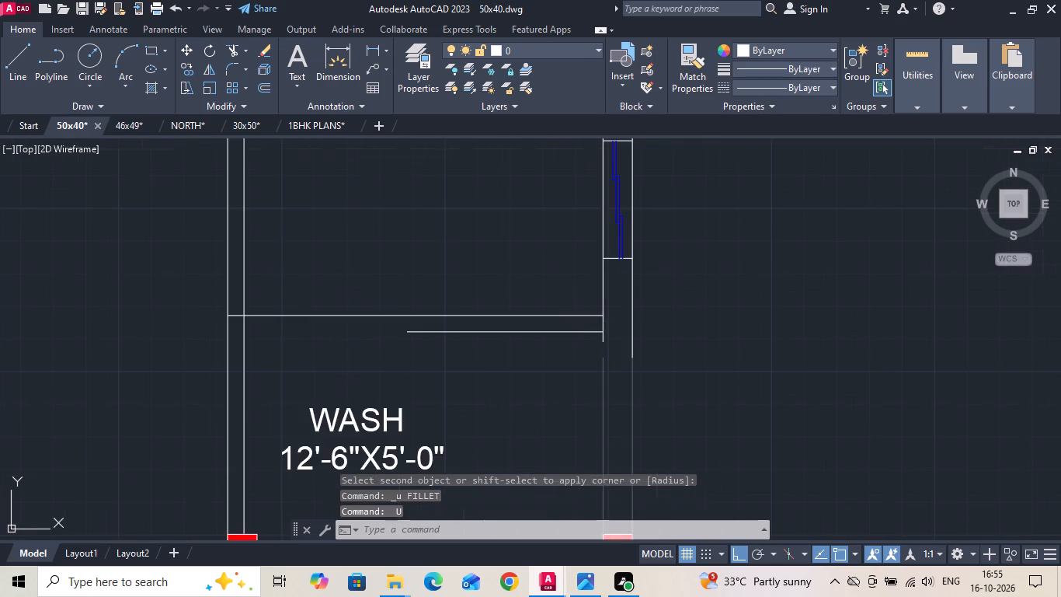
# Fillet the windowed wall's inner face and the offset line into a square corner with zero radius.
pyautogui.write('F')
pyautogui.press('space')
pyautogui.scroll(1, 583, 317)
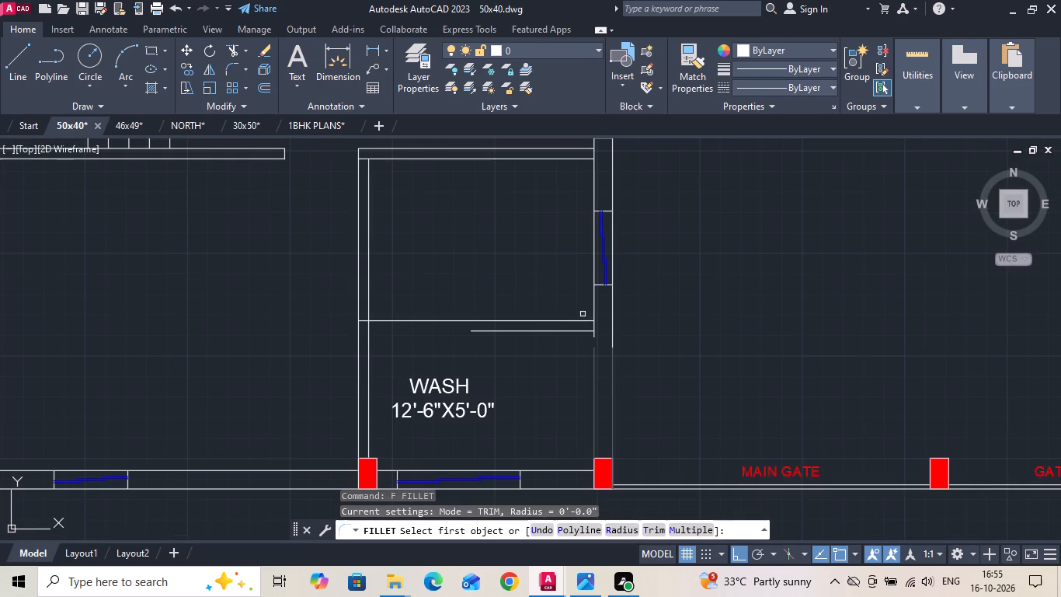
pyautogui.click(592, 294)
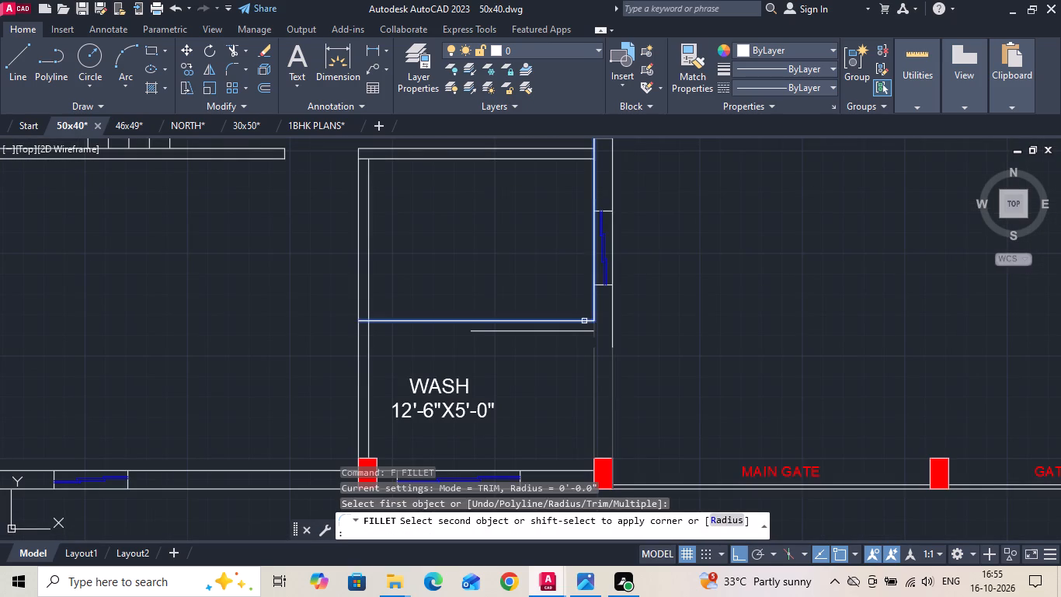
pyautogui.click(584, 321)
pyautogui.press('Escape')
# Extend the short wall line above the WASH label to the partition wall's inner face.
pyautogui.write('EX')
pyautogui.press('space')
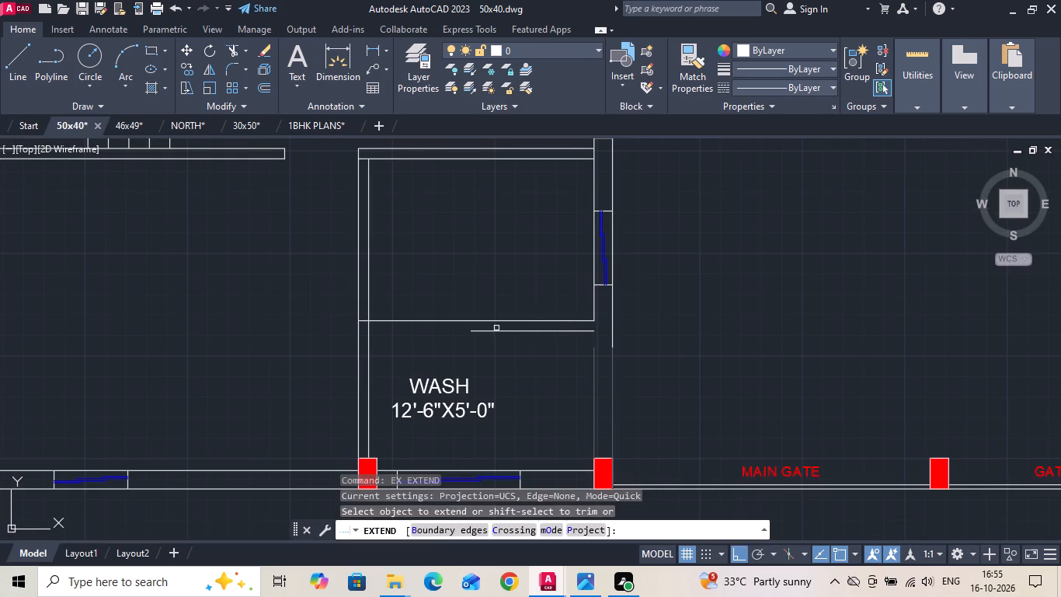
pyautogui.click(496, 328)
pyautogui.click(470, 344)
pyautogui.press('Escape')
# Draw a vertical line from the lower partition line's end down to the red column as the toilet's inner wall face.
pyautogui.write('L')
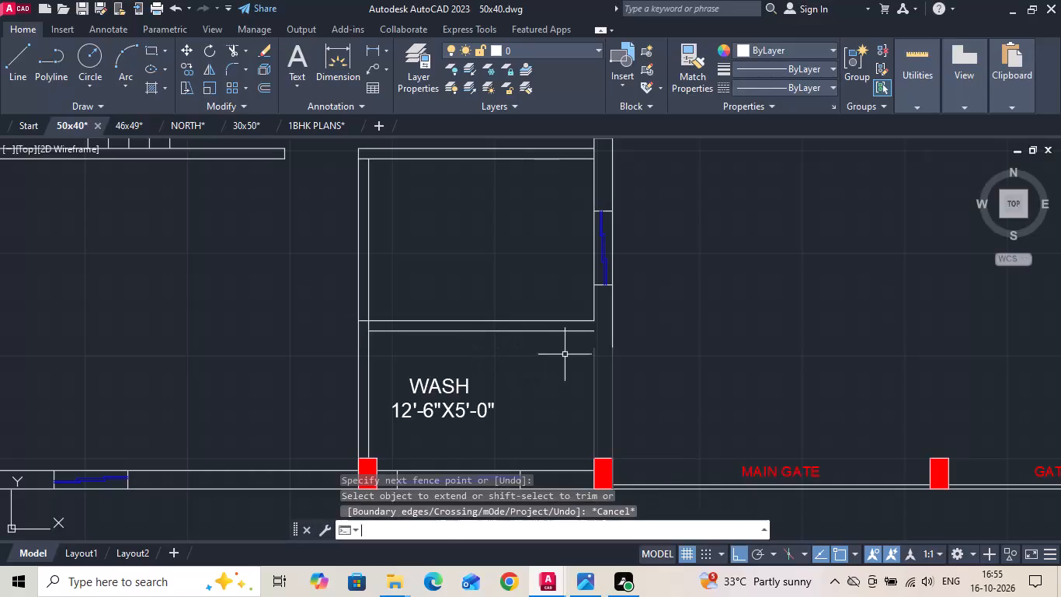
pyautogui.press('space')
pyautogui.click(590, 333)
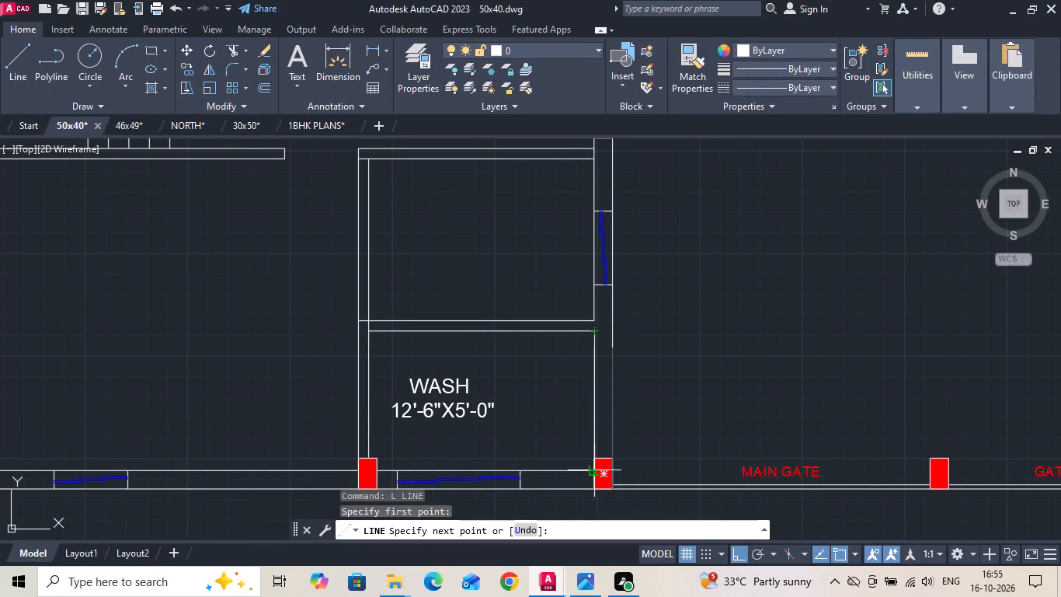
pyautogui.click(592, 473)
pyautogui.press('Escape')
# Delete the faint outer-face segment beside the WASH room and stretch the windowed wall's outer line down to the red column.
pyautogui.click(611, 333)
pyautogui.press('Escape')
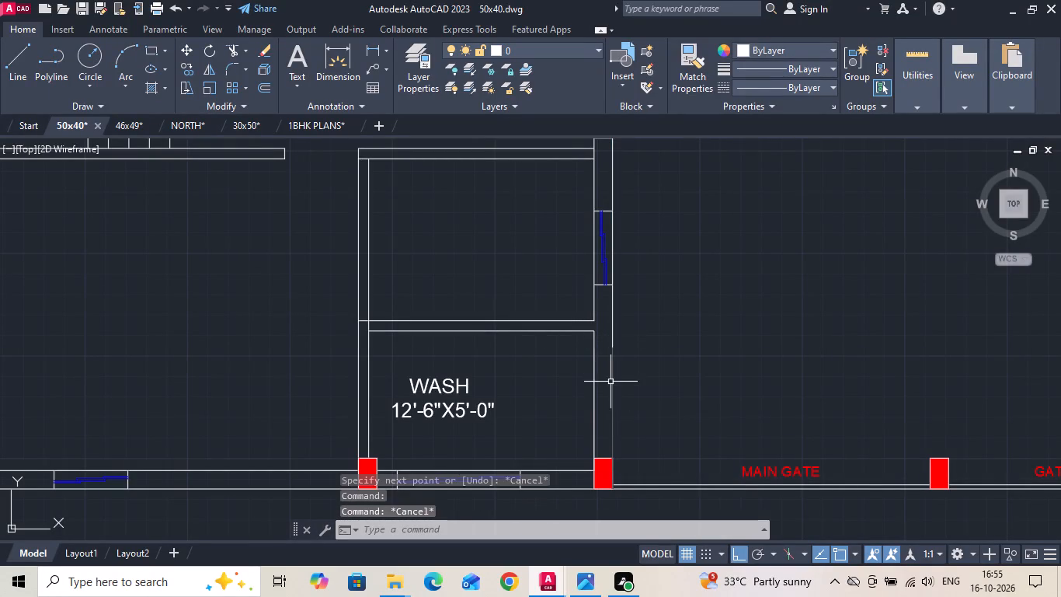
pyautogui.click(612, 386)
pyautogui.press('Delete')
pyautogui.click(611, 328)
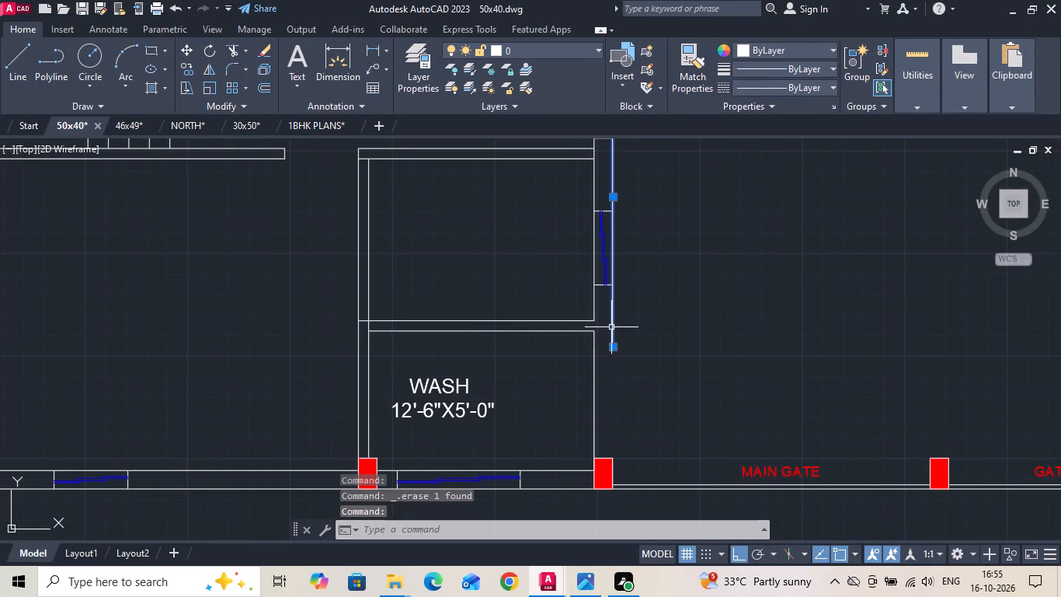
pyautogui.click(612, 348)
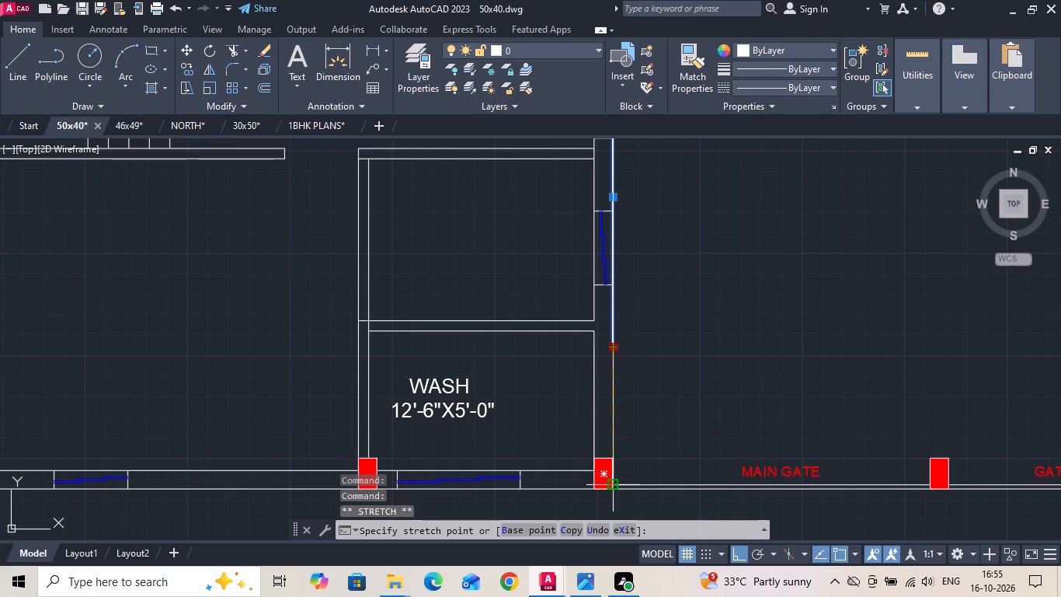
pyautogui.click(610, 487)
pyautogui.press('Escape')
# Delete the leftover faint vertical line inside the wall beside the WASH room.
pyautogui.moveTo(582, 378); pyautogui.dragTo(603, 423)
pyautogui.click(607, 449)
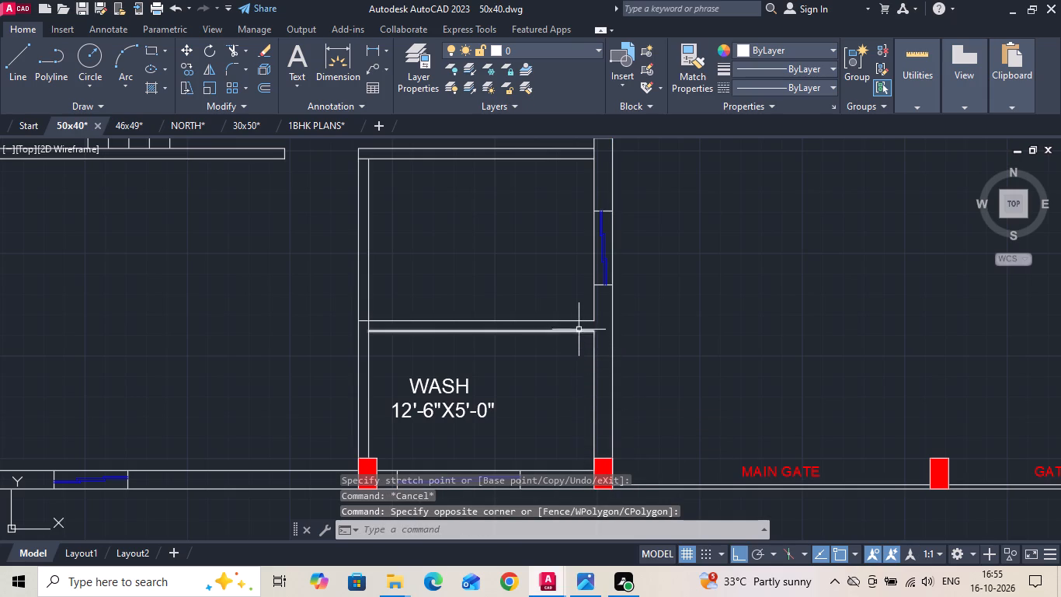
pyautogui.moveTo(583, 347); pyautogui.dragTo(587, 372)
pyautogui.click(628, 485)
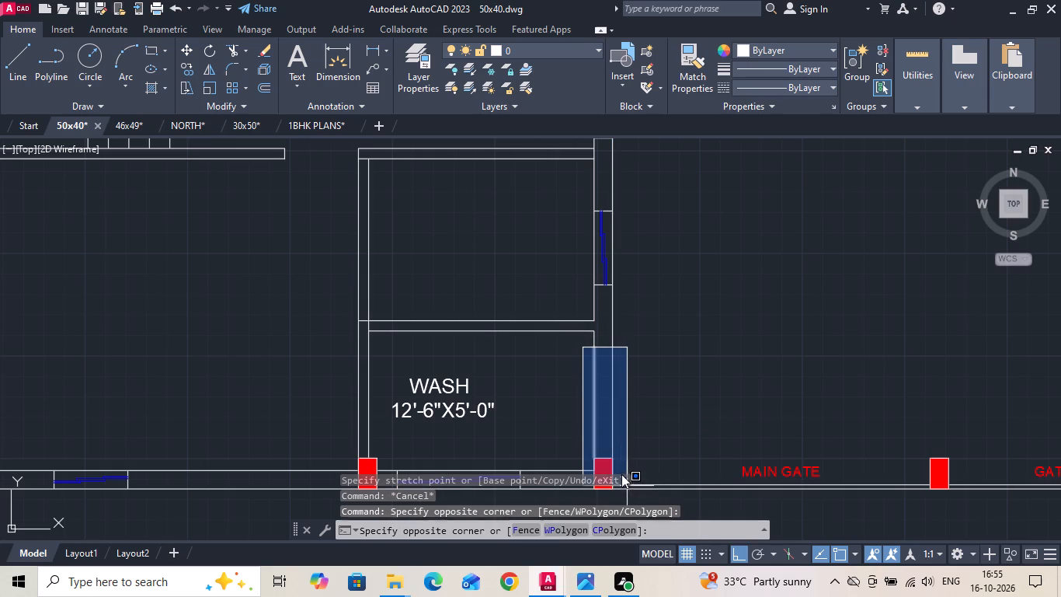
pyautogui.click(638, 463)
pyautogui.press('Delete')
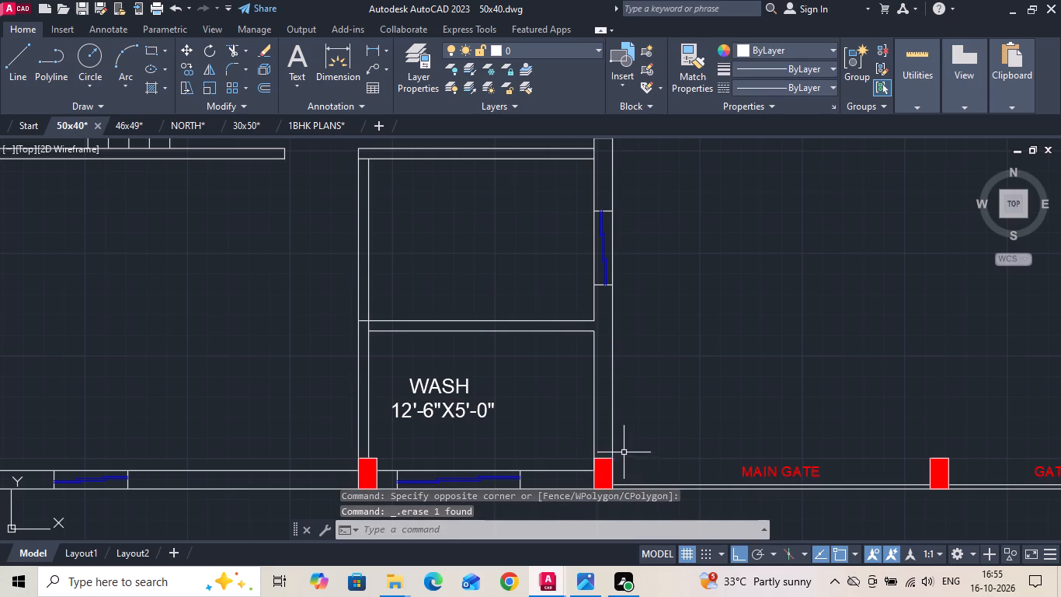
# Offset the inner face of the wall between the bedroom and the WASH room 2'6" toward the WASH room.
pyautogui.scroll(-3, 521, 417)
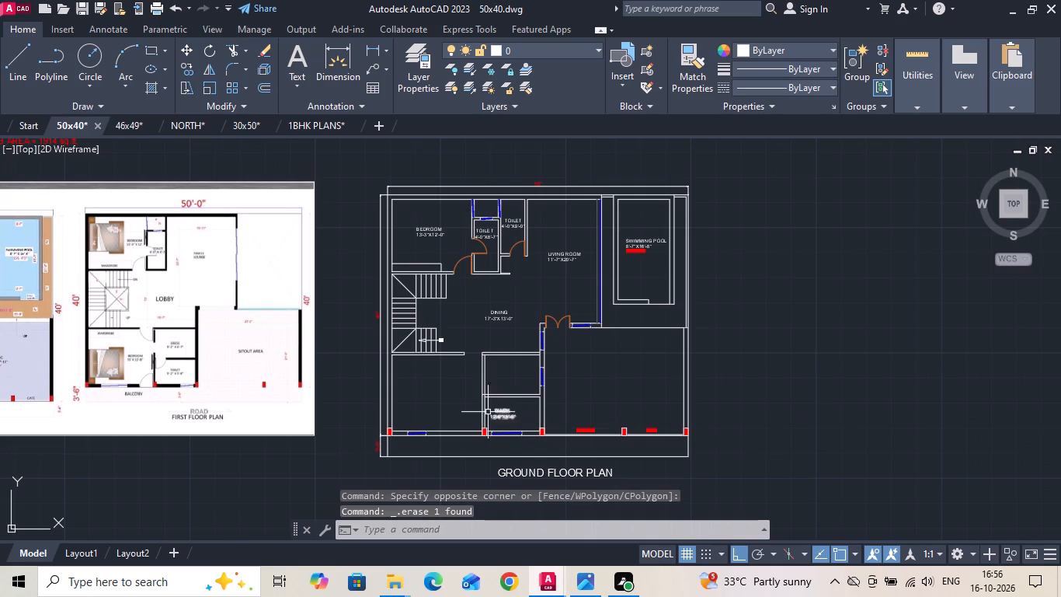
pyautogui.scroll(2, 131, 375)
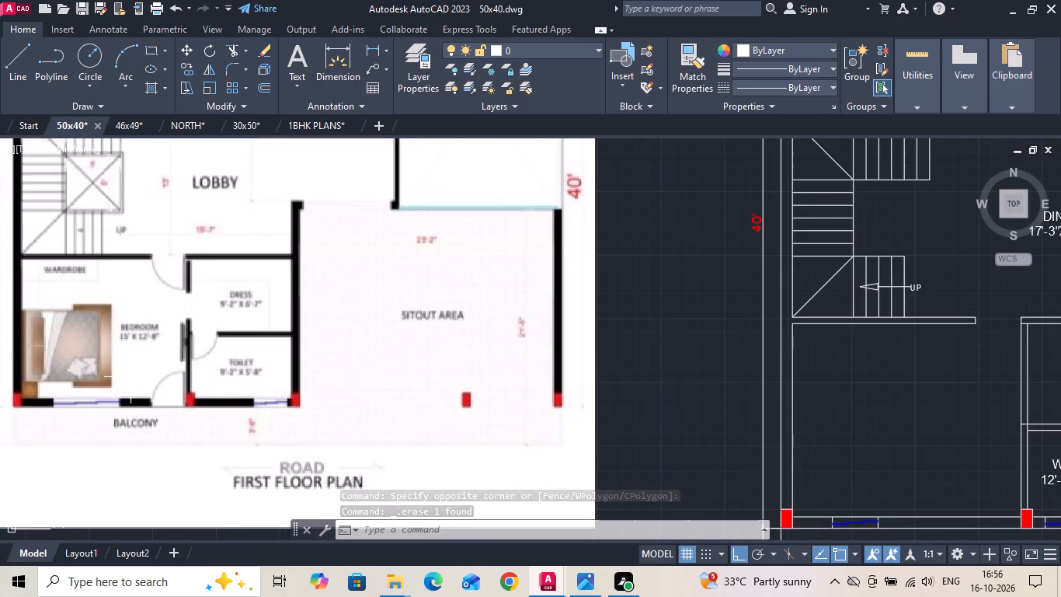
pyautogui.scroll(-2, 130, 377)
pyautogui.scroll(2, 541, 368)
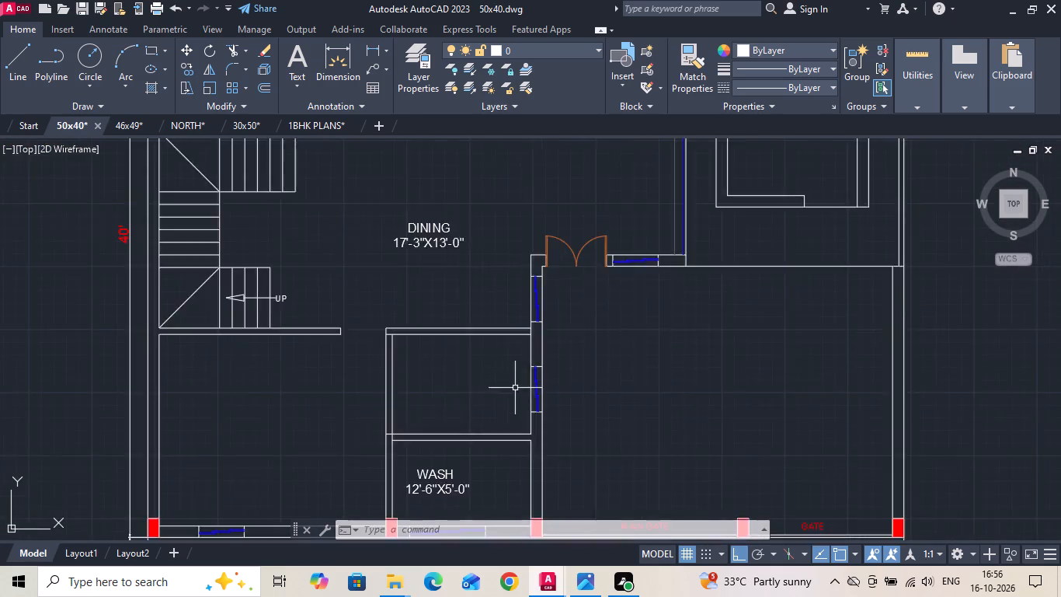
pyautogui.scroll(1, 514, 389)
pyautogui.write("O 2'")
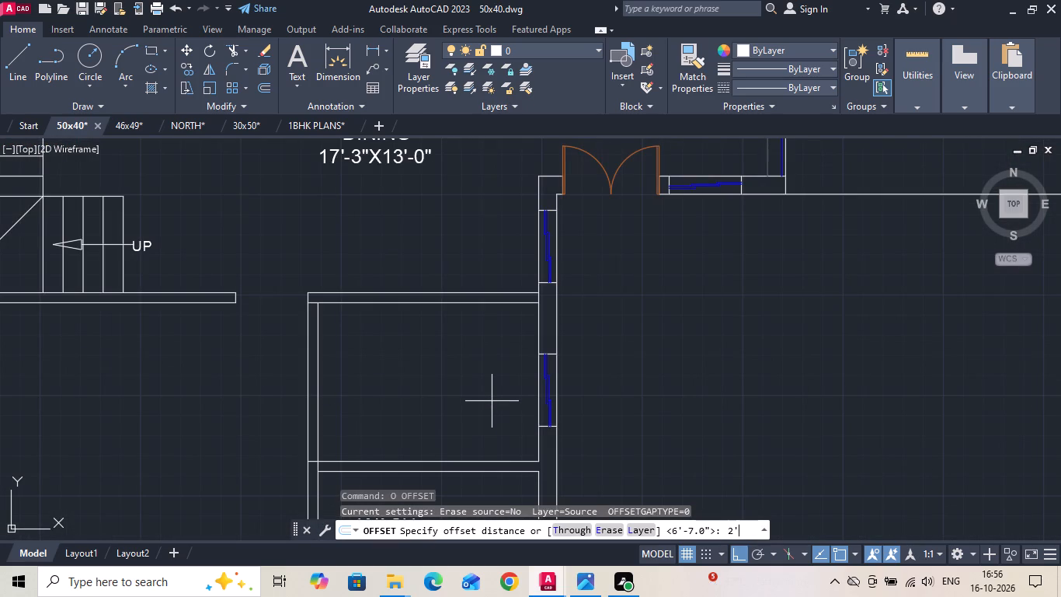
pyautogui.write('6')
pyautogui.press('space')
pyautogui.moveTo(331, 429); pyautogui.dragTo(359, 357, button='middle')
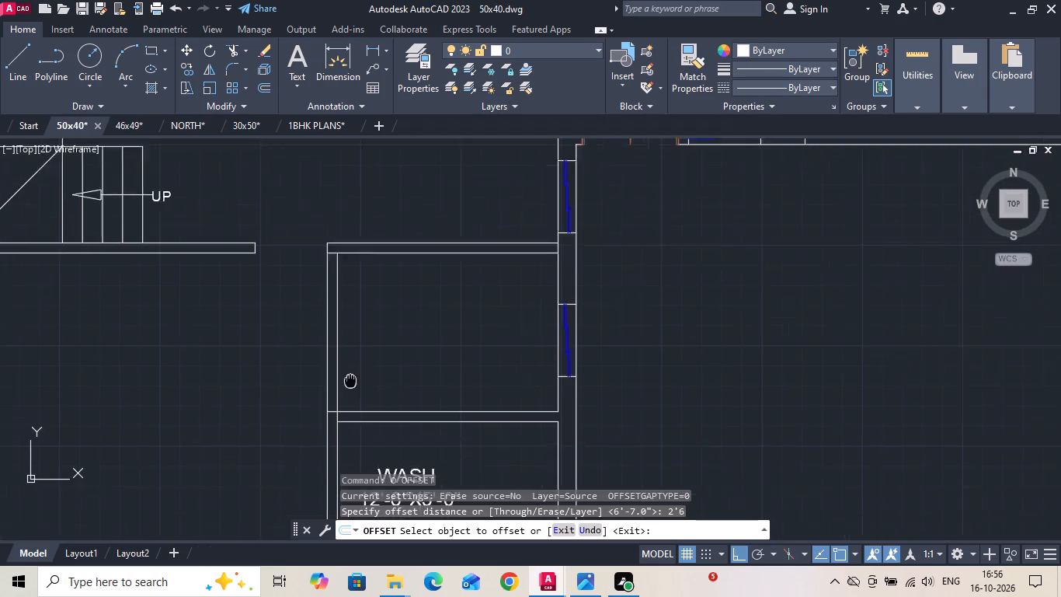
pyautogui.moveTo(359, 357); pyautogui.dragTo(384, 290, button='middle')
pyautogui.moveTo(370, 355); pyautogui.dragTo(384, 353)
pyautogui.click(488, 331)
pyautogui.press('Escape')
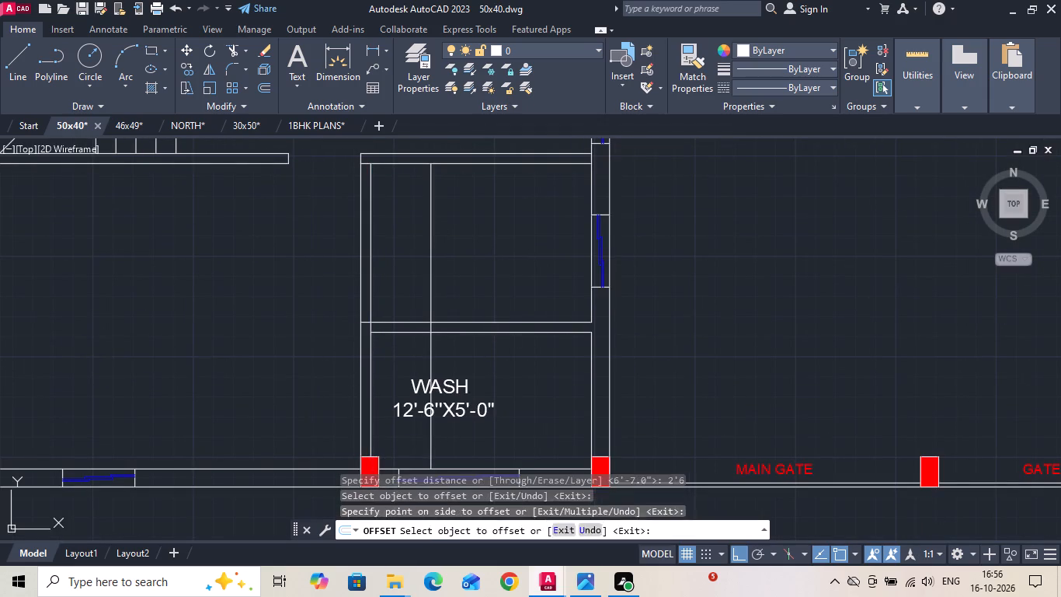
# Trim the partition above WASH back to the offset line as a door opening, and delete the leftover vertical piece.
pyautogui.press('t')
pyautogui.press('r')
pyautogui.press('space')
pyautogui.moveTo(419, 354); pyautogui.dragTo(457, 269)
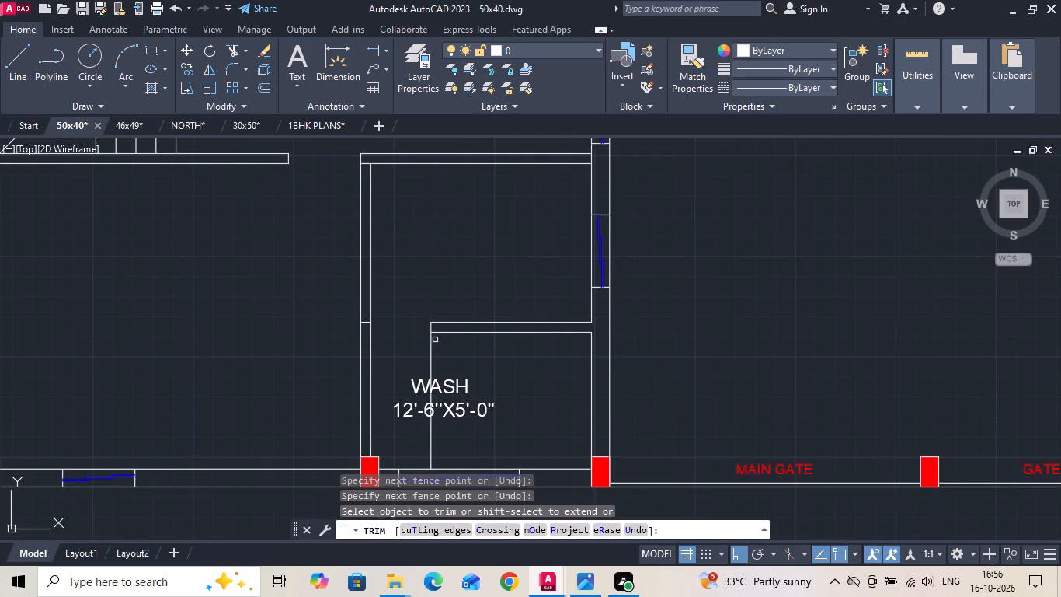
pyautogui.click(430, 353)
pyautogui.press('Escape')
pyautogui.click(432, 456)
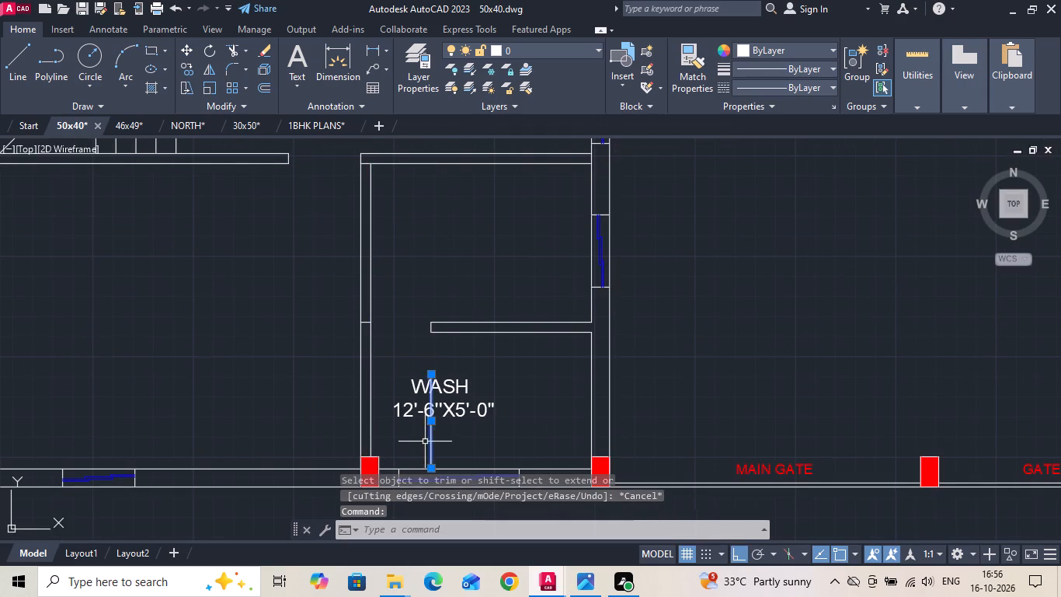
pyautogui.press('Delete')
# Erase the two windows from the vertical wall running from the main entrance corner down past the room above WASH.
pyautogui.scroll(-2, 487, 365)
pyautogui.scroll(-1, 560, 350)
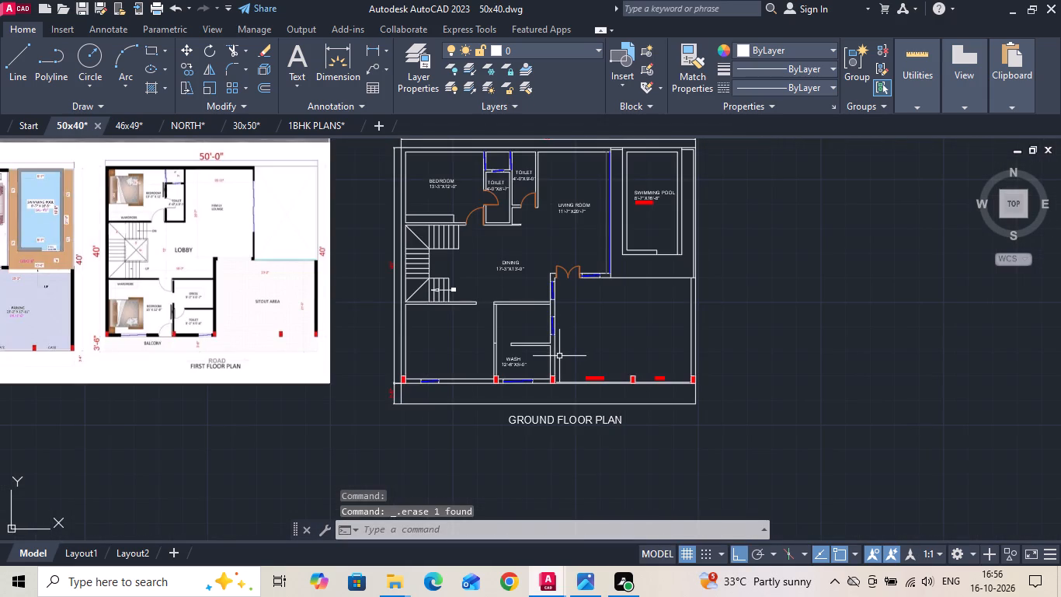
pyautogui.scroll(1, 551, 368)
pyautogui.scroll(-2, 631, 402)
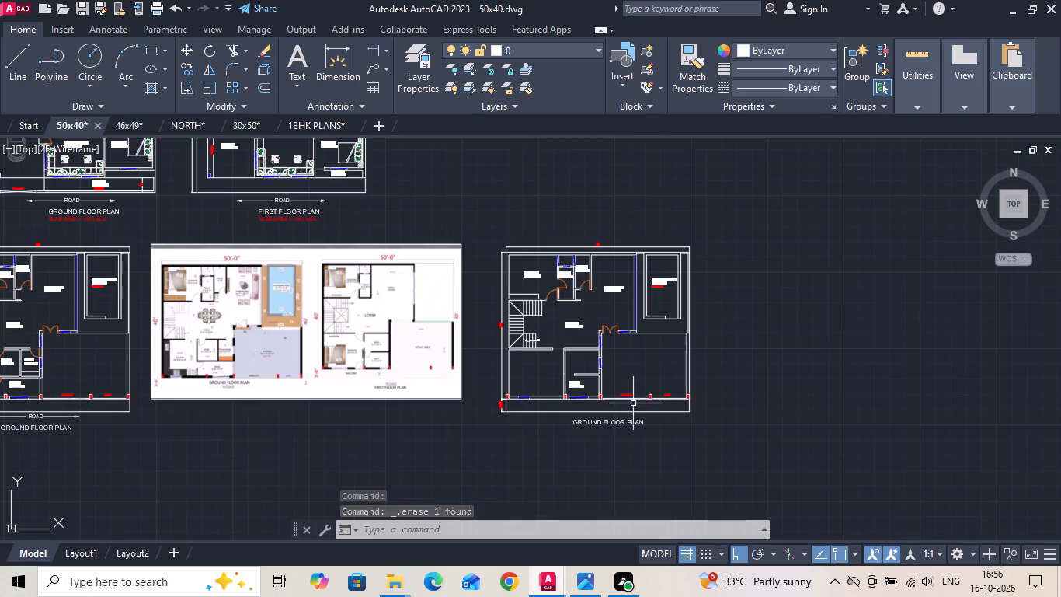
pyautogui.scroll(1, 606, 378)
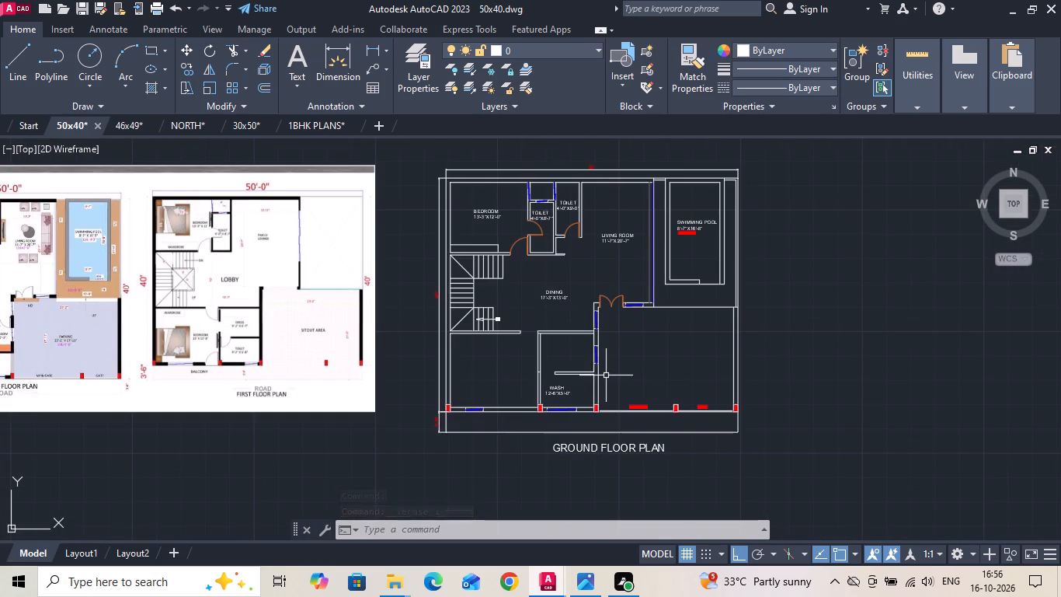
pyautogui.scroll(2, 604, 354)
pyautogui.click(558, 383)
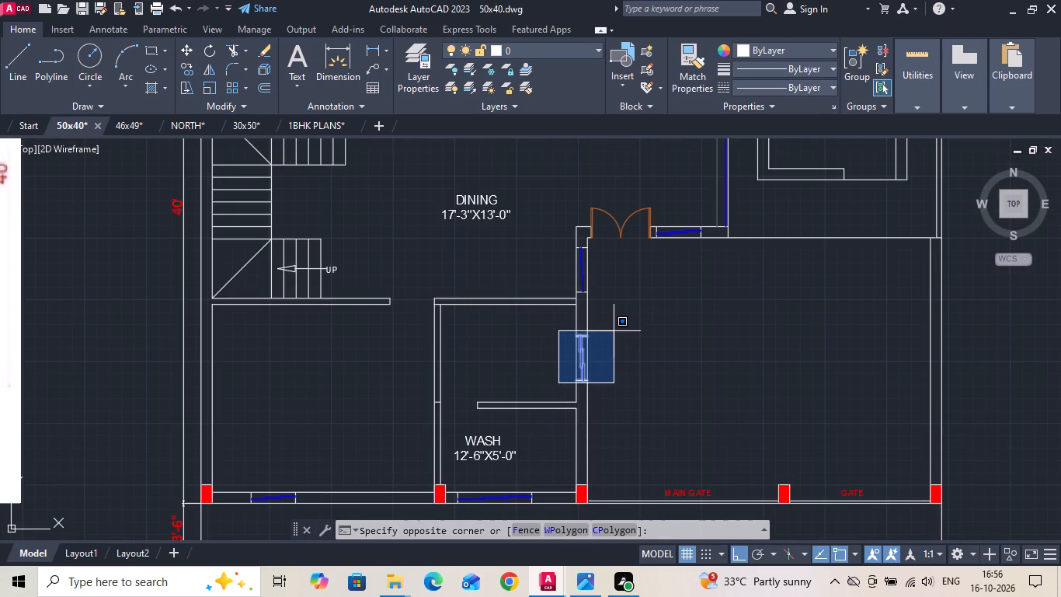
pyautogui.click(614, 331)
pyautogui.rightClick(614, 331)
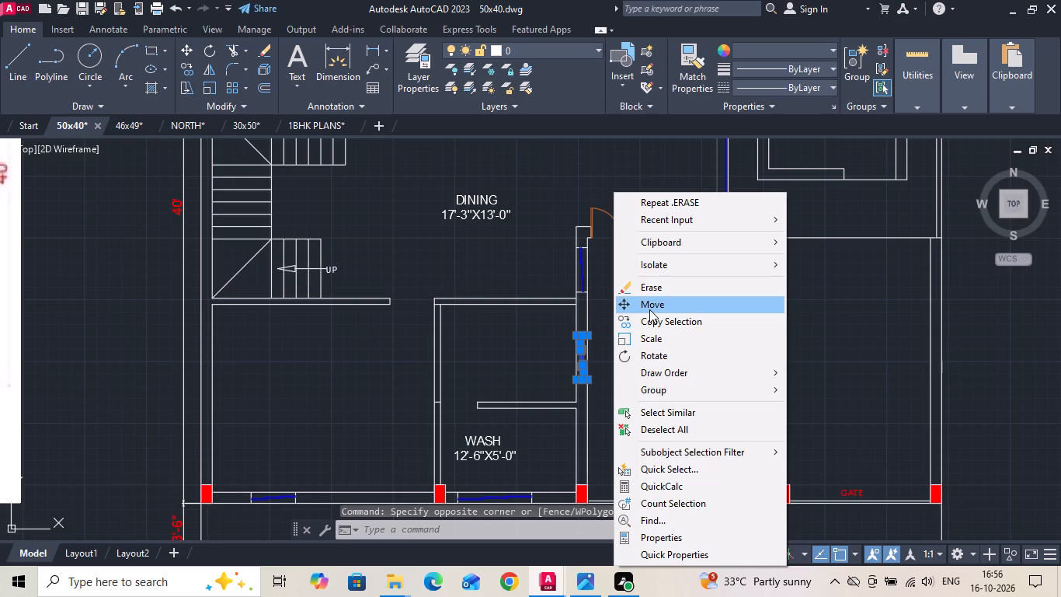
pyautogui.click(653, 290)
pyautogui.scroll(1, 552, 243)
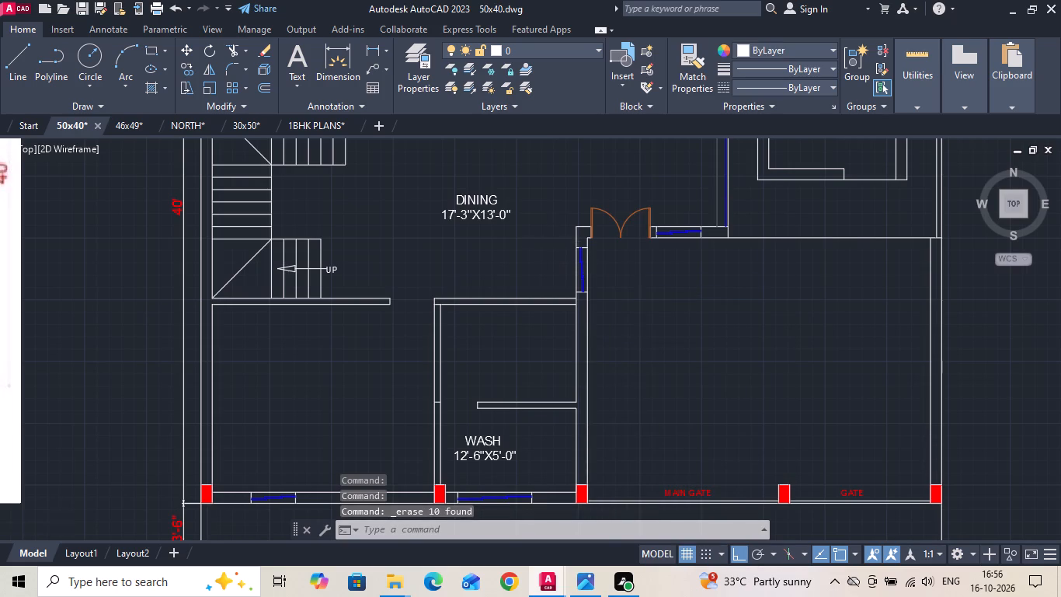
pyautogui.moveTo(554, 249); pyautogui.dragTo(565, 271)
pyautogui.click(638, 323)
pyautogui.press('Delete')
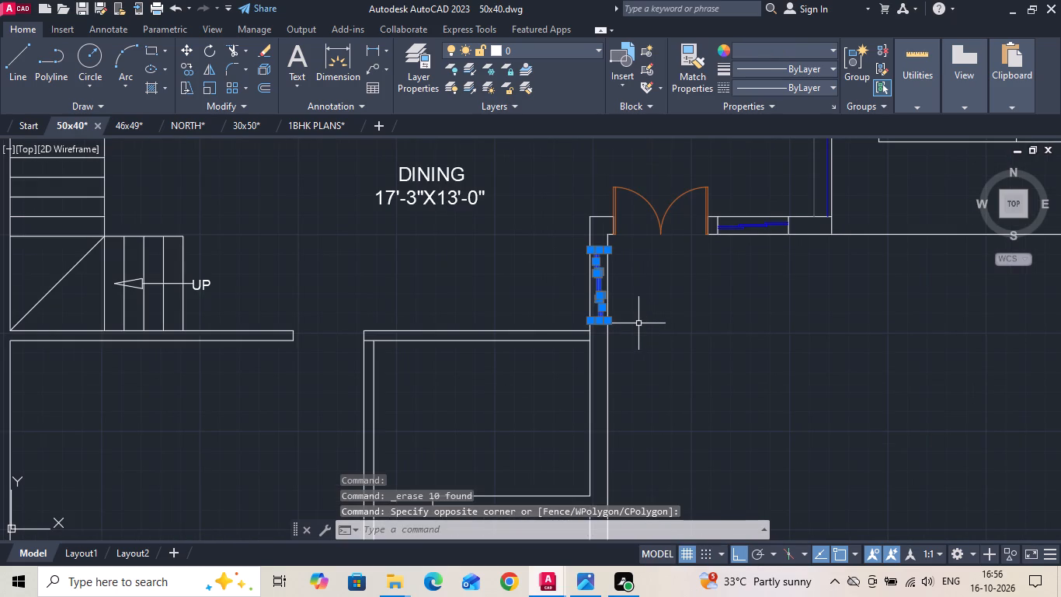
# Offset the short line across the bedroom-side wall 12" upward as the lower jamb of the dress opening.
pyautogui.scroll(-2, 638, 323)
pyautogui.moveTo(577, 428); pyautogui.dragTo(569, 310, button='middle')
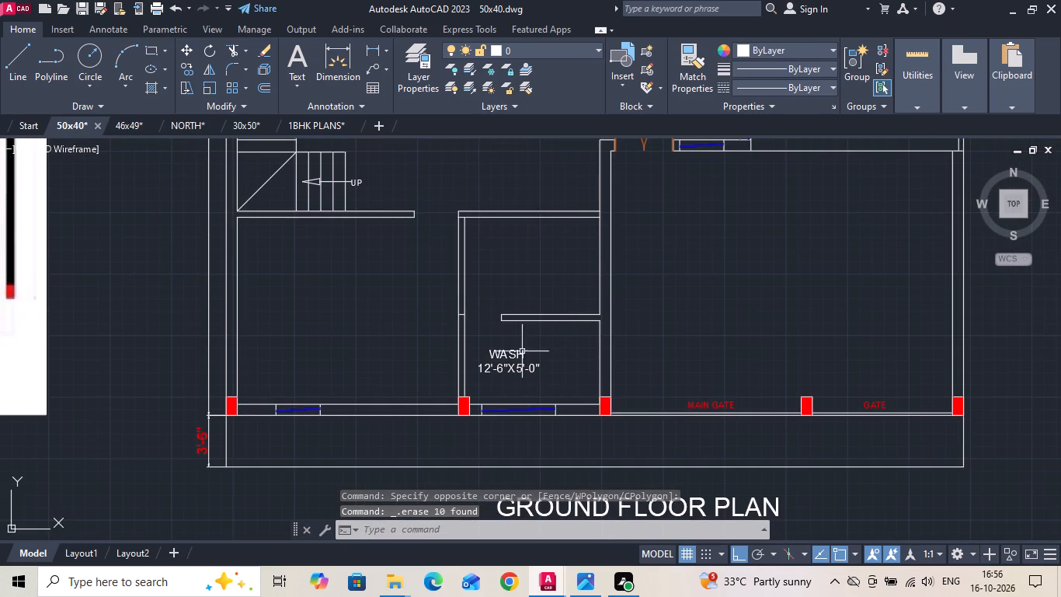
pyautogui.scroll(-2, 679, 375)
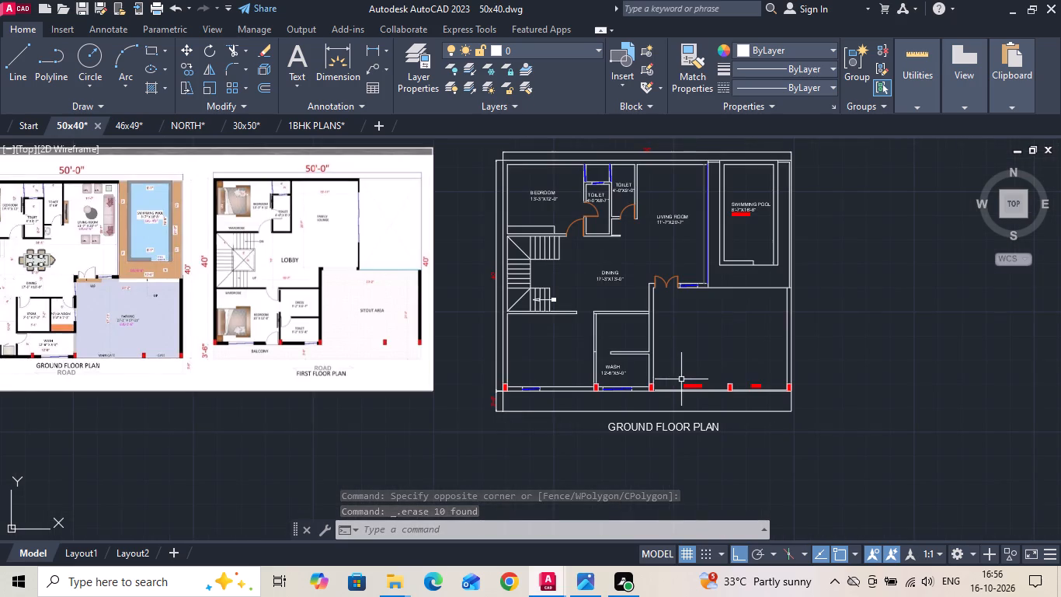
pyautogui.scroll(2, 235, 292)
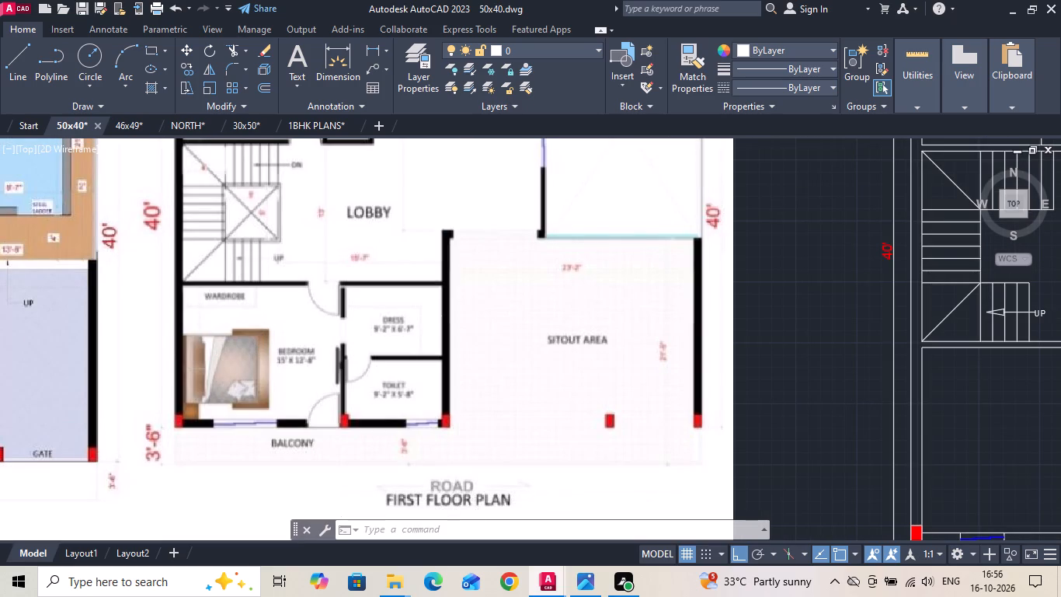
pyautogui.scroll(-2, 168, 347)
pyautogui.scroll(3, 582, 382)
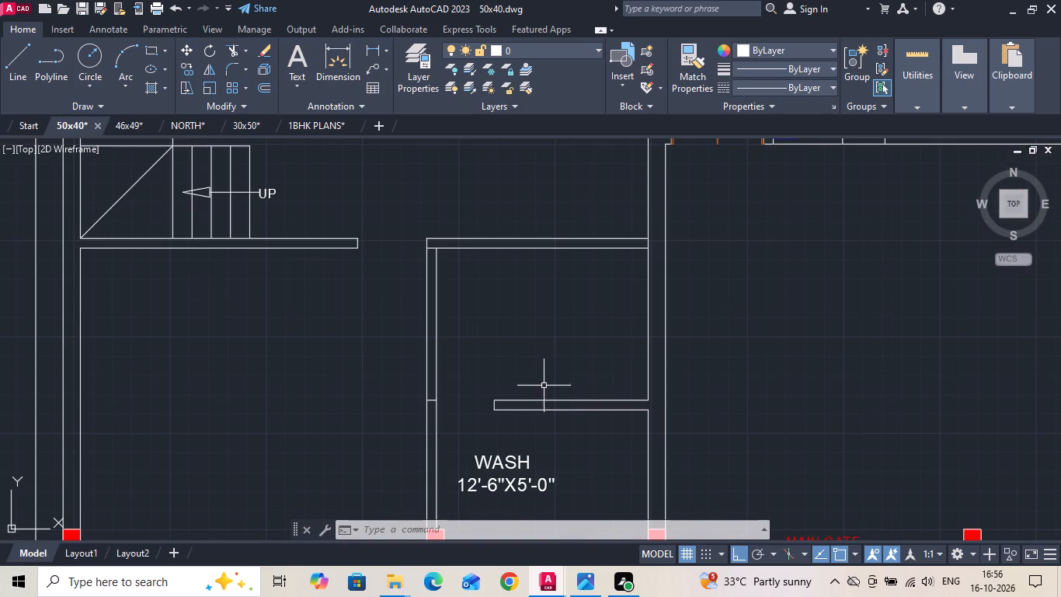
pyautogui.write('O 12')
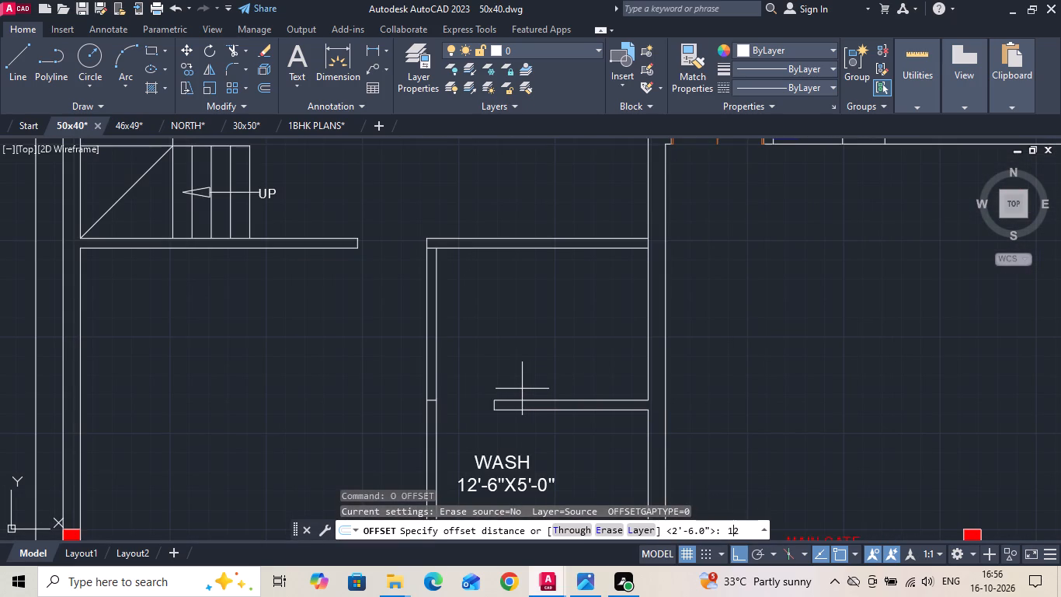
pyautogui.press('space')
pyautogui.scroll(1, 449, 386)
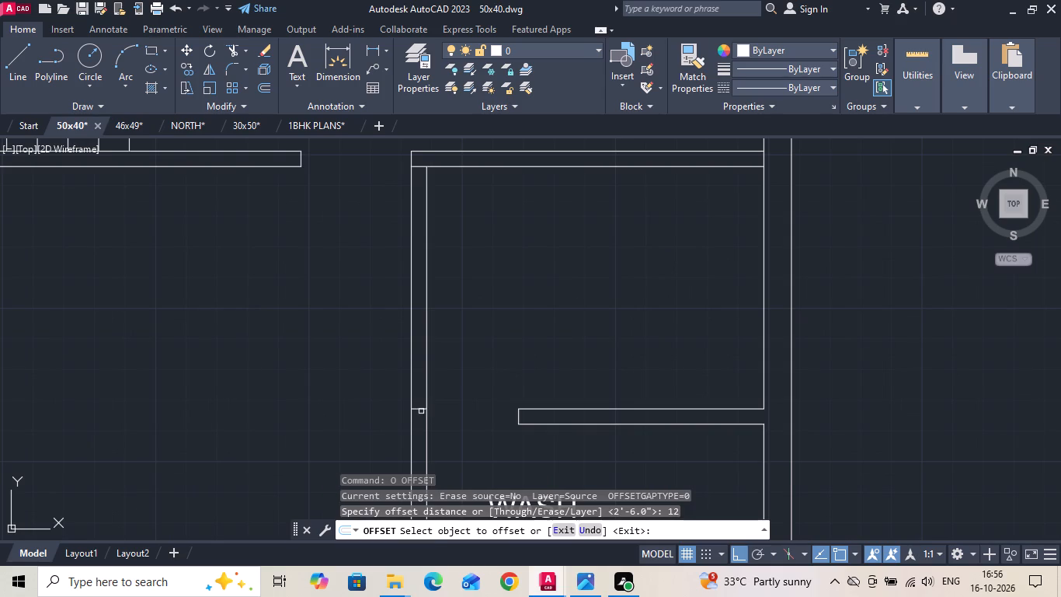
pyautogui.click(421, 410)
pyautogui.click(434, 323)
pyautogui.press('Escape')
# Offset the lower jamb line 2'6" upward to mark the other side of the dress opening.
pyautogui.write("O 2'6")
pyautogui.press('space')
pyautogui.click(423, 373)
pyautogui.click(457, 278)
pyautogui.scroll(-2, 514, 316)
pyautogui.press('Escape')
# Mirror the upper bedroom's door about a horizontal line into the lower bedroom, keeping the original.
pyautogui.scroll(-1, 517, 324)
pyautogui.click(457, 144)
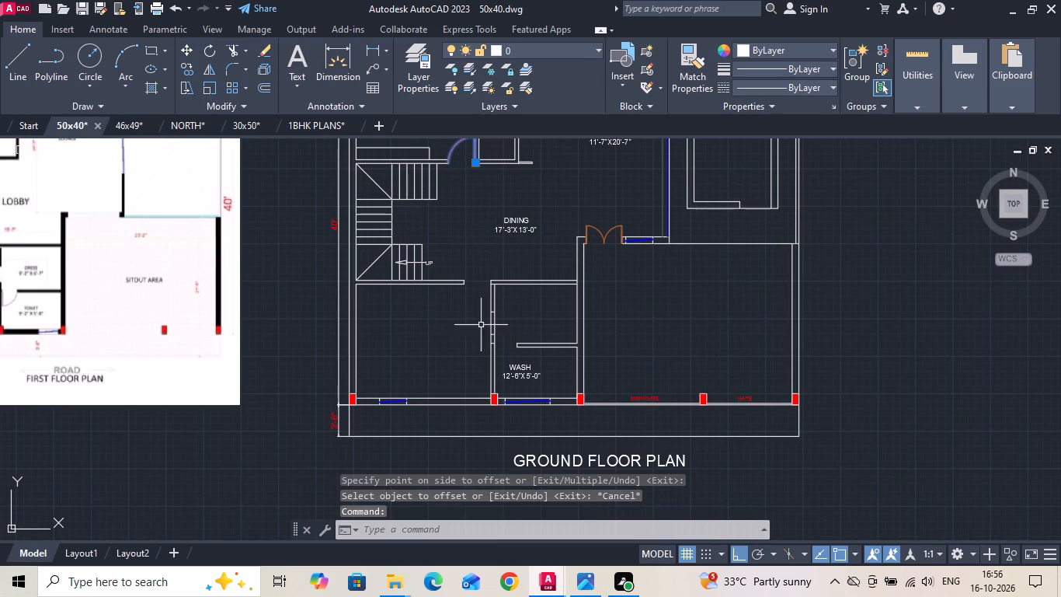
pyautogui.press('m')
pyautogui.press('i')
pyautogui.press('space')
pyautogui.click(478, 252)
pyautogui.click(447, 250)
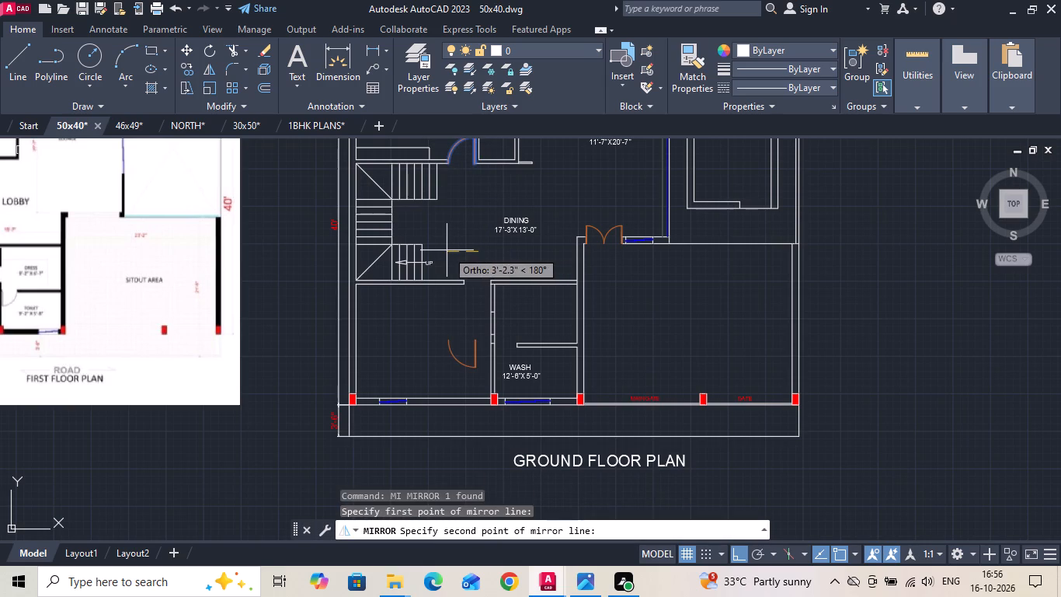
pyautogui.press('n')
pyautogui.moveTo(457, 333); pyautogui.dragTo(416, 369)
pyautogui.click(412, 371)
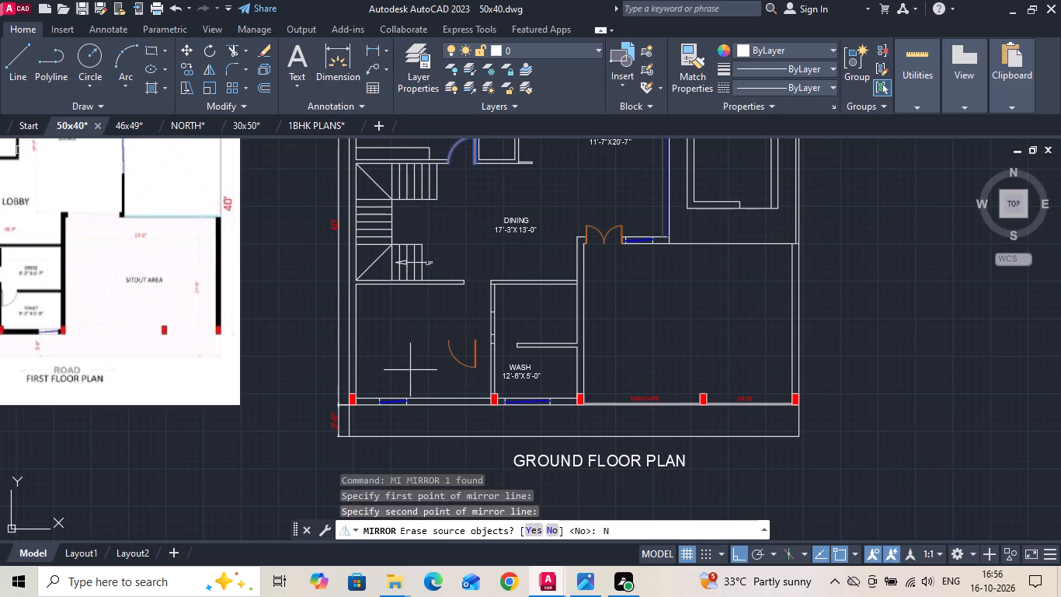
pyautogui.press('space')
# Move the mirrored door into the lower bedroom's wall opening, with its arc end at the wall end below the stairs.
pyautogui.scroll(1, 466, 334)
pyautogui.moveTo(459, 335); pyautogui.dragTo(423, 355)
pyautogui.click(405, 360)
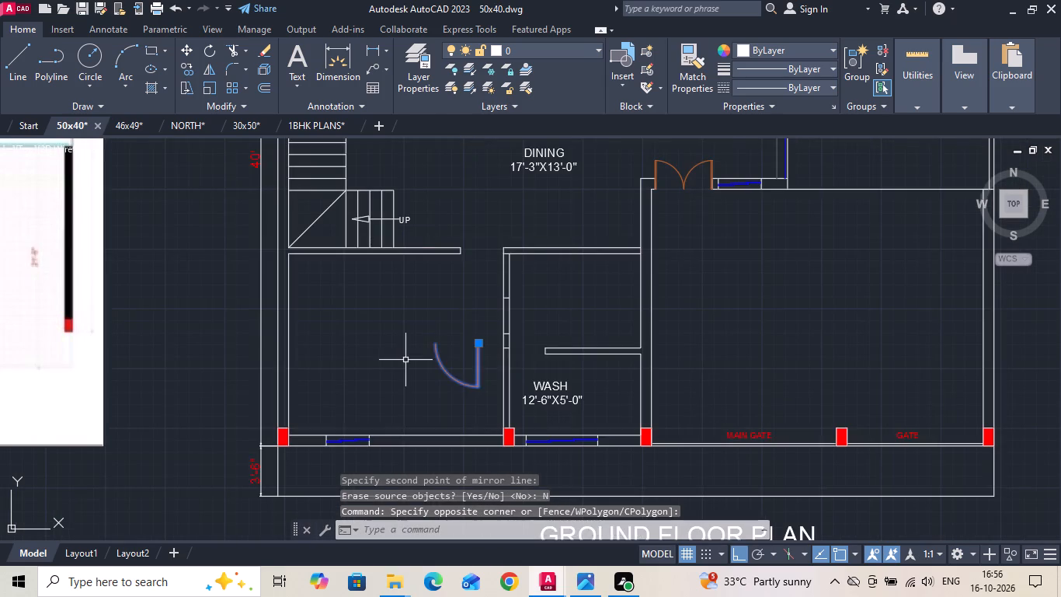
pyautogui.scroll(-2, 410, 366)
pyautogui.scroll(2, 403, 354)
pyautogui.rightClick(402, 354)
pyautogui.click(437, 285)
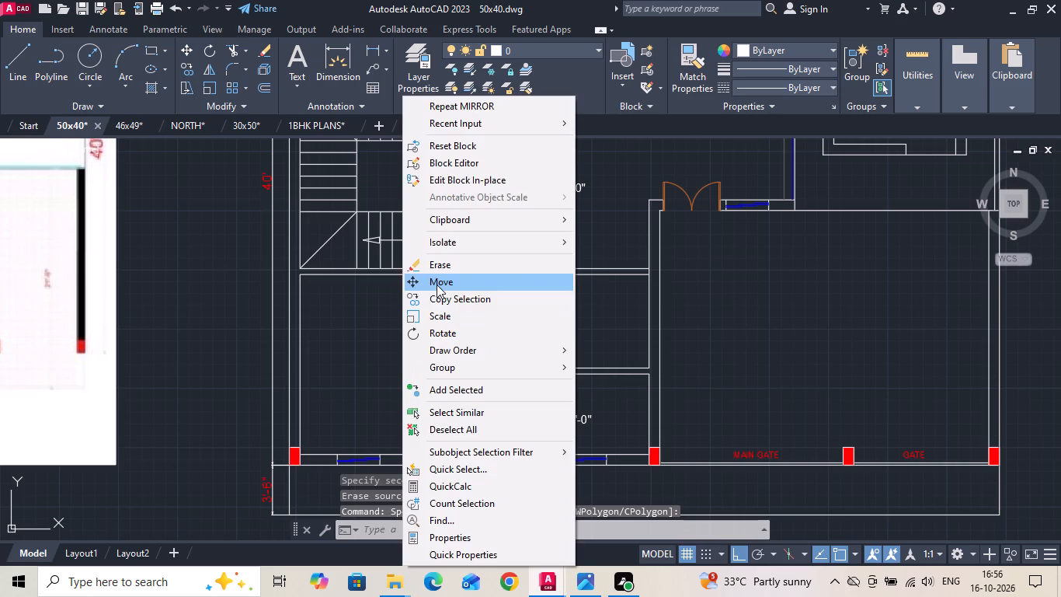
pyautogui.scroll(1, 444, 312)
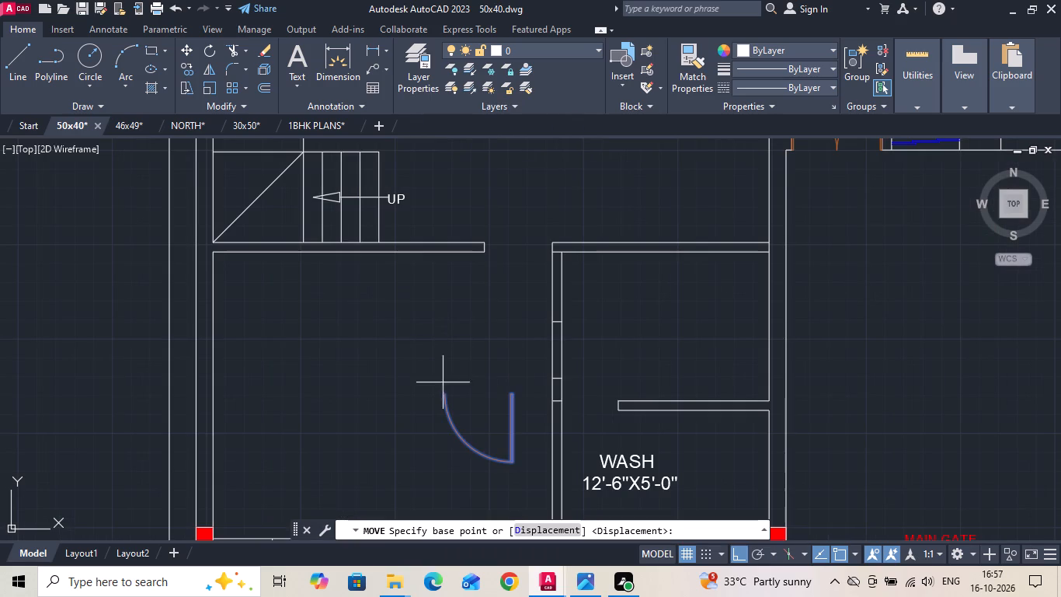
pyautogui.click(443, 395)
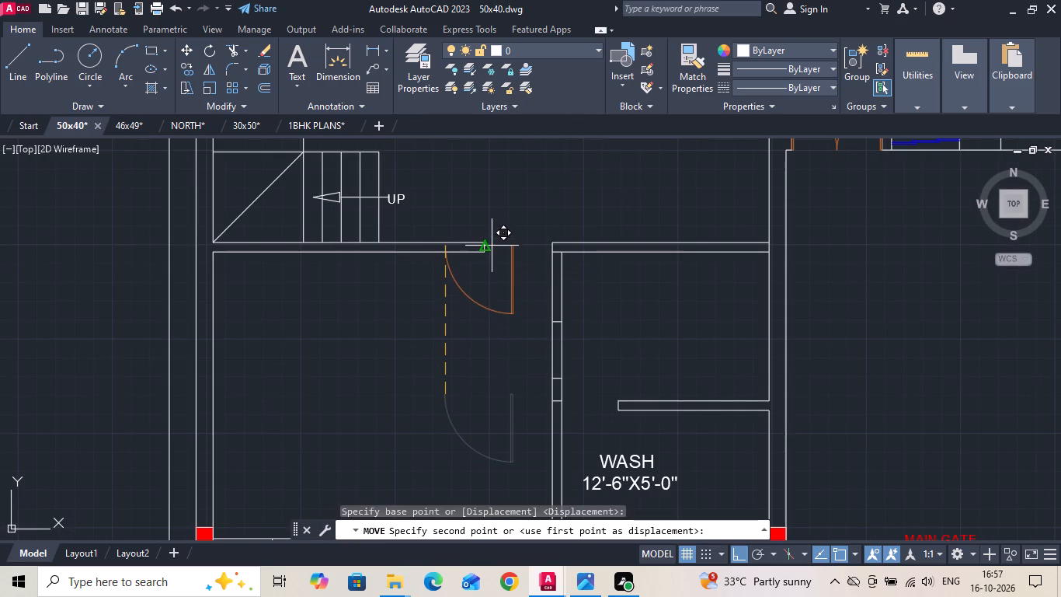
pyautogui.click(486, 236)
# Trim the wall between the jamb lines to open the dress doorway, and trim the stray lines at the wall junctions.
pyautogui.write('TR')
pyautogui.press('space')
pyautogui.moveTo(520, 350); pyautogui.dragTo(623, 345)
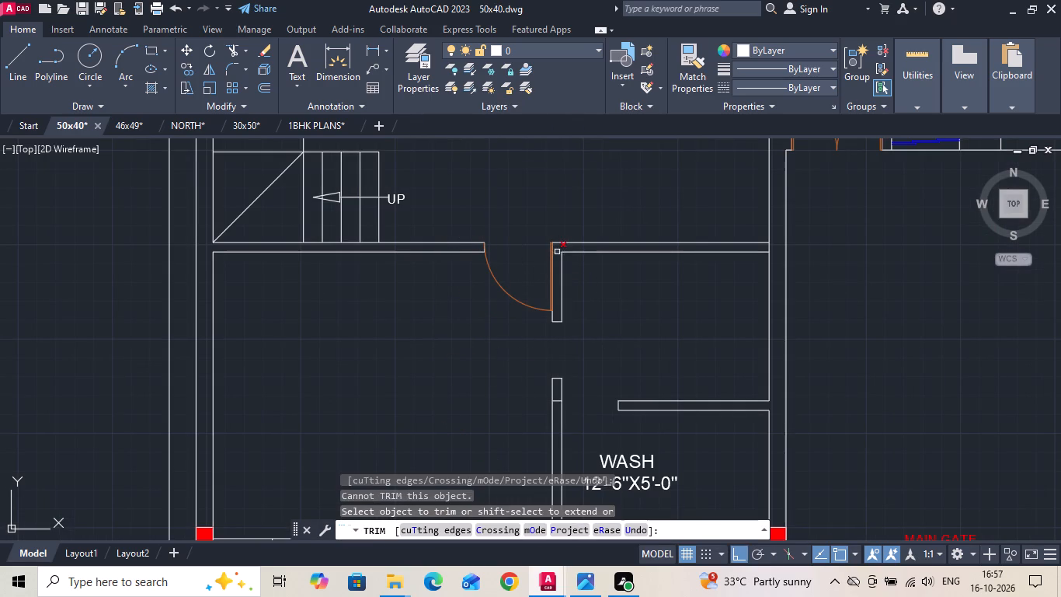
pyautogui.click(557, 252)
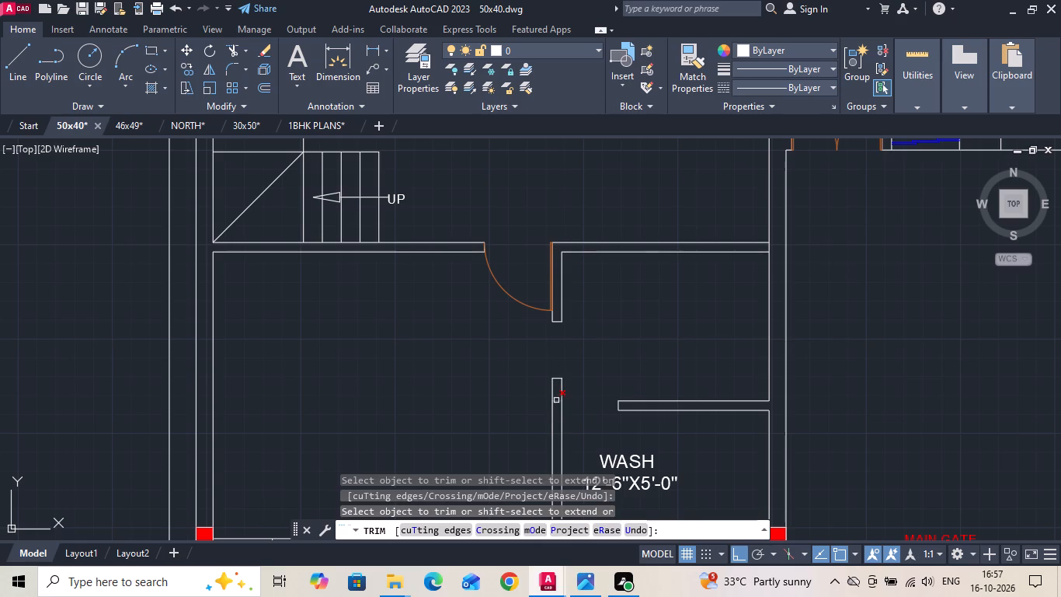
pyautogui.click(556, 400)
pyautogui.scroll(-2, 498, 420)
pyautogui.scroll(3, 597, 359)
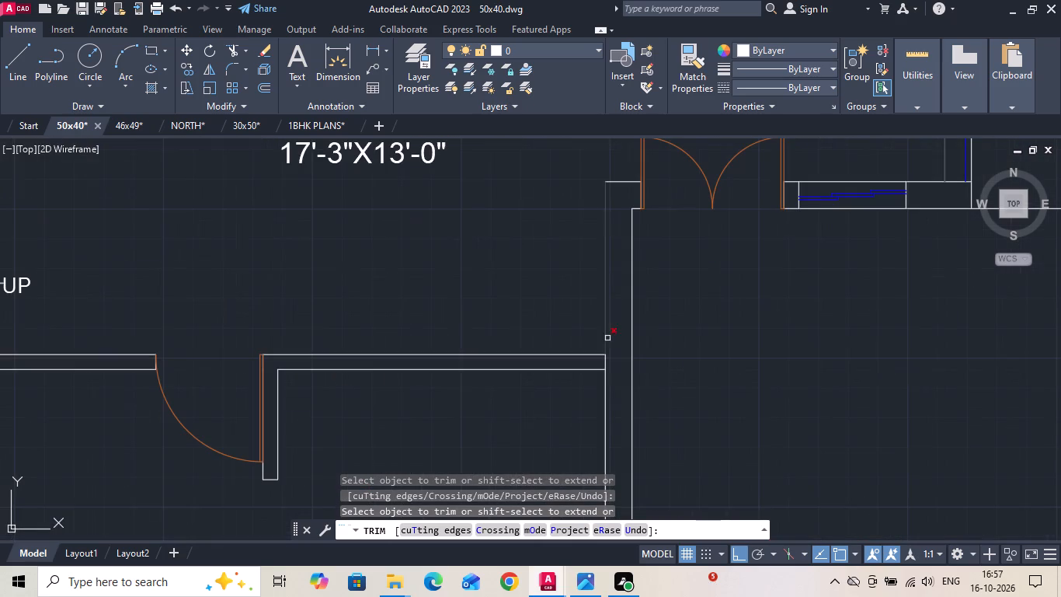
pyautogui.click(604, 361)
pyautogui.scroll(-3, 572, 386)
pyautogui.press('Escape')
# Save the drawing.
pyautogui.hotkey('ctrl', 's')
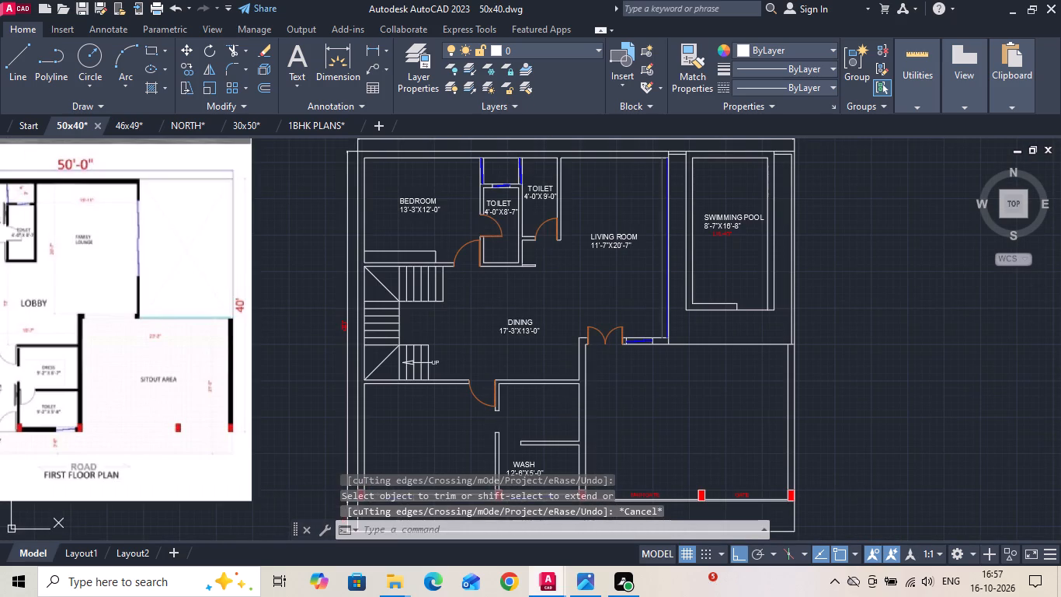
# Delete the TOILET 4'-0"X9'-0" label beside the living room.
pyautogui.scroll(-1, 567, 260)
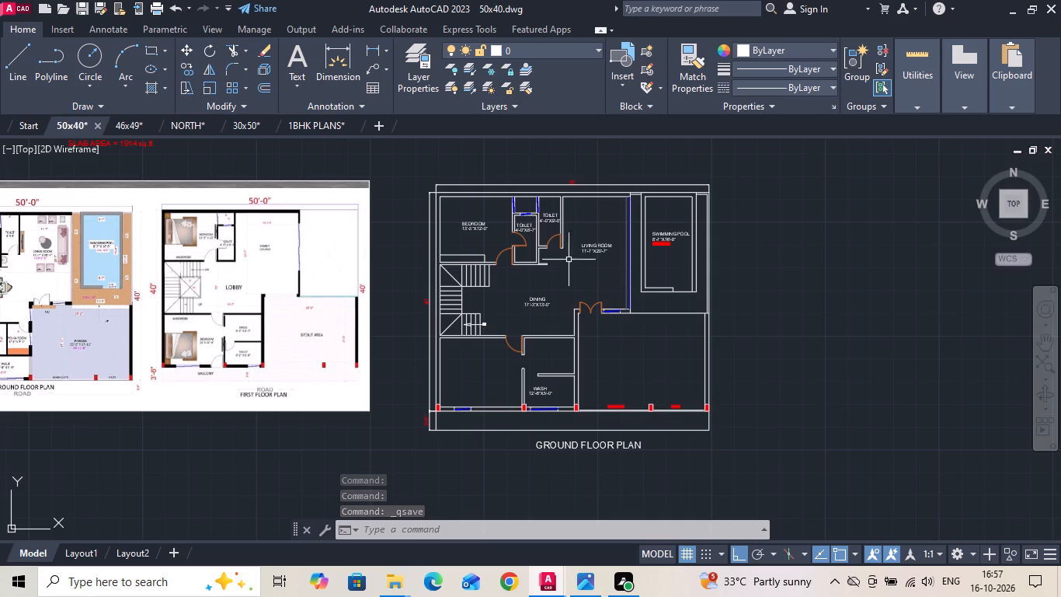
pyautogui.scroll(1, 549, 208)
pyautogui.click(551, 232)
pyautogui.press('Delete')
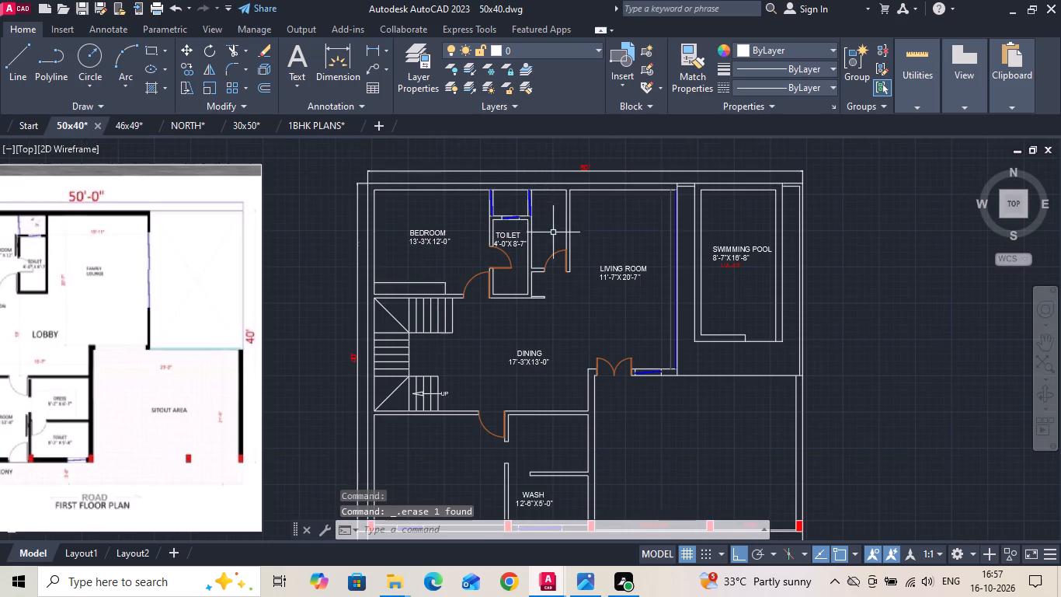
# Delete the door and the leftover partition wall lines between the toilet beside the upper bedroom and the living room.
pyautogui.scroll(1, 559, 238)
pyautogui.moveTo(593, 243); pyautogui.dragTo(571, 283)
pyautogui.click(529, 314)
pyautogui.press('Delete')
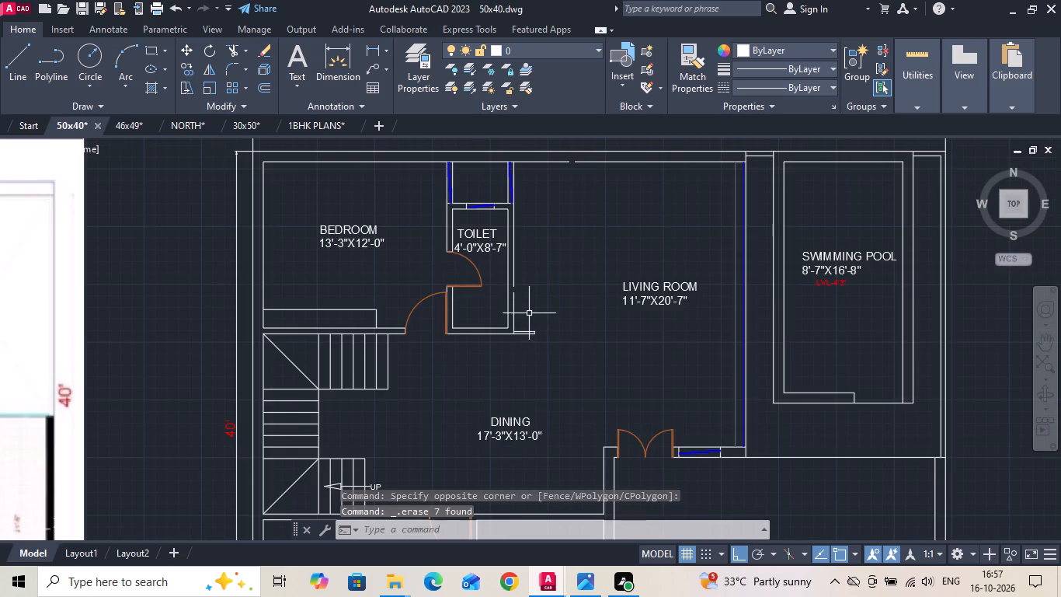
pyautogui.click(512, 315)
pyautogui.press('Delete')
# Extend the toilet's outer wall line on the living room side down to the wall line below.
pyautogui.scroll(1, 518, 319)
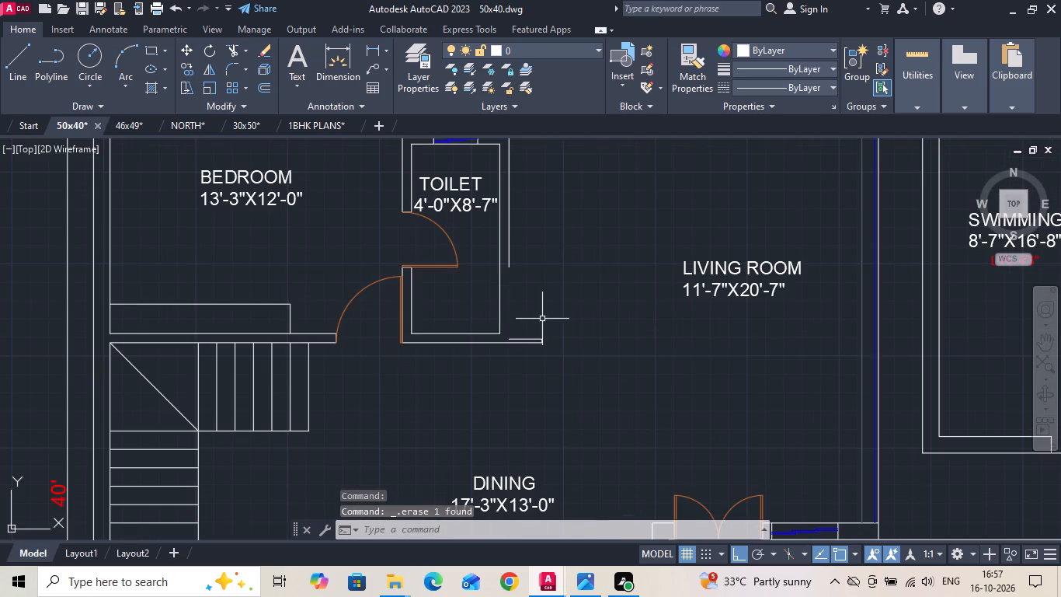
pyautogui.press('e')
pyautogui.press('x')
pyautogui.press('space')
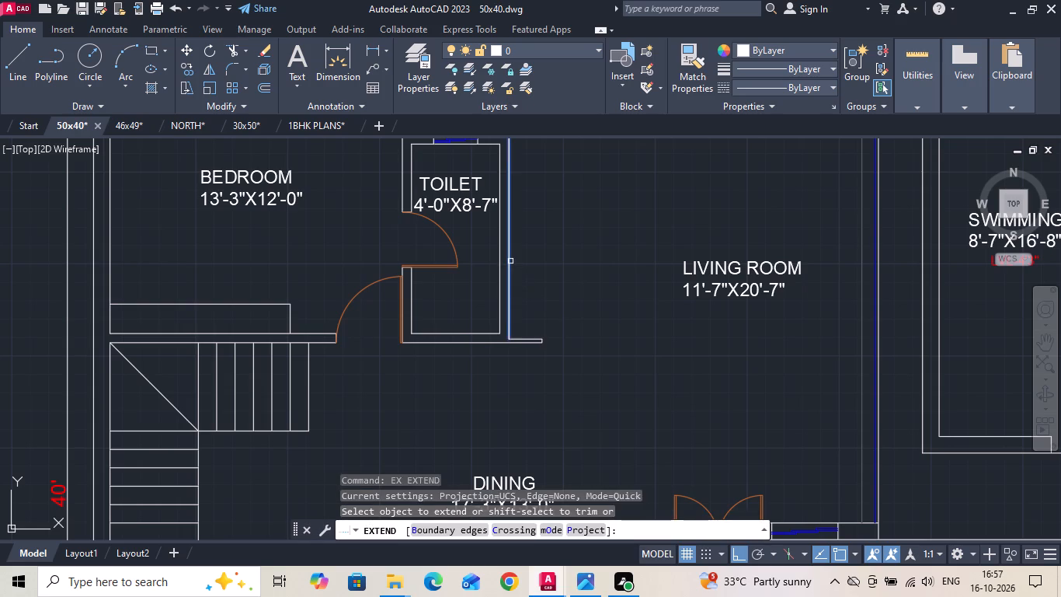
pyautogui.click(510, 261)
pyautogui.click(510, 296)
pyautogui.press('Escape')
# Trim the short wall stub projecting past the toilet's lower corner into the living room.
pyautogui.write('TR')
pyautogui.press('space')
pyautogui.moveTo(549, 317); pyautogui.dragTo(548, 317)
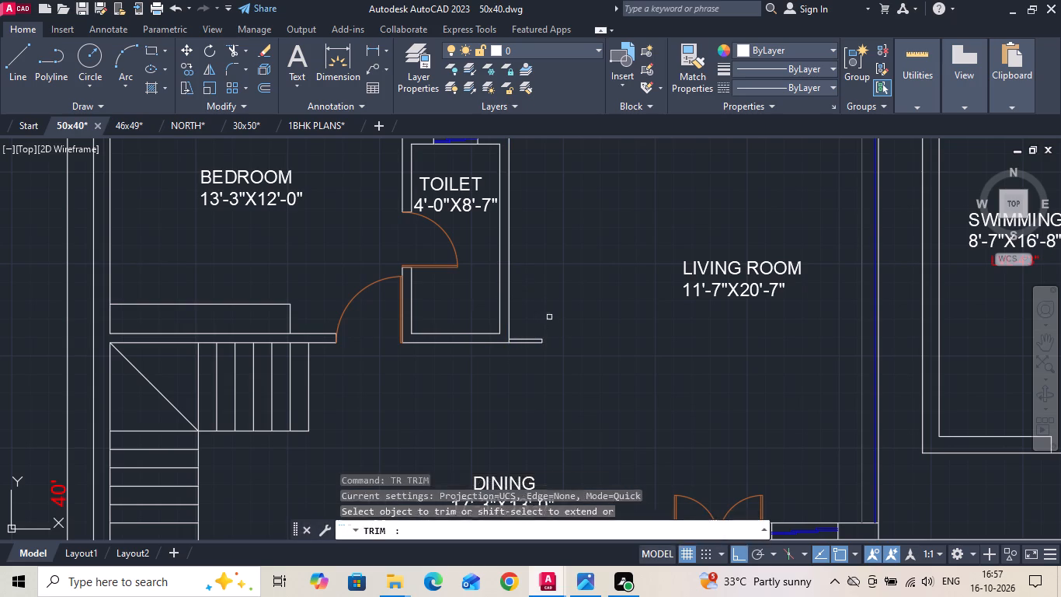
pyautogui.moveTo(548, 317); pyautogui.dragTo(531, 379)
pyautogui.click(541, 341)
pyautogui.scroll(-2, 587, 347)
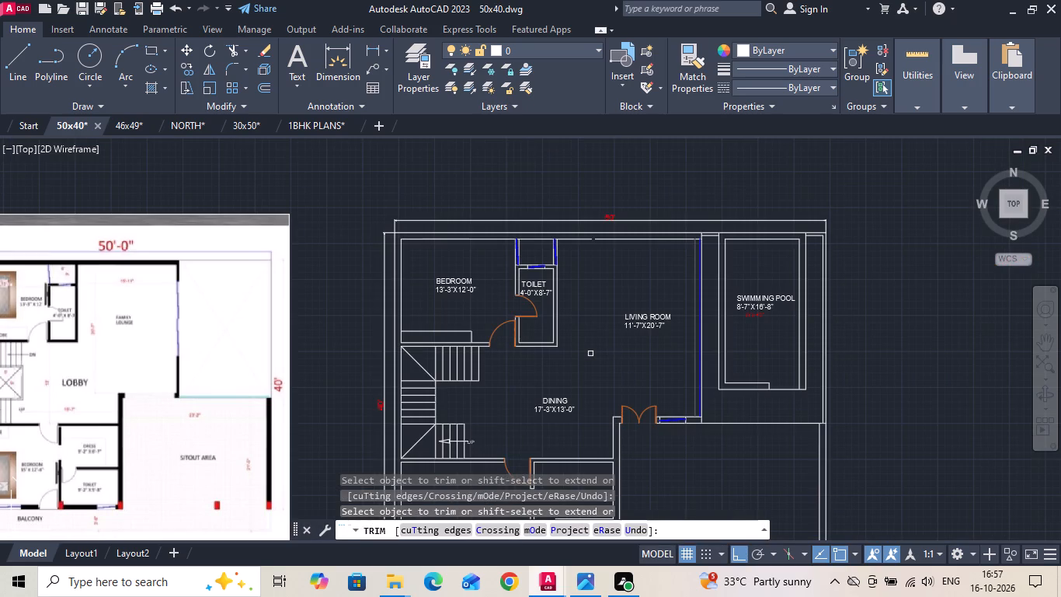
pyautogui.press('Escape')
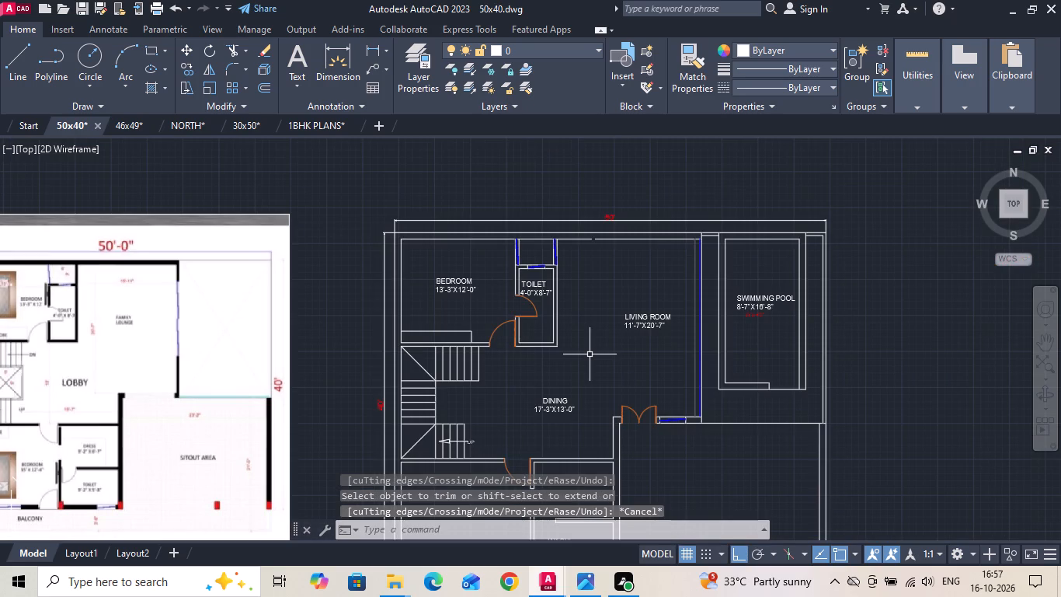
# Replace the DINING label and its size text with LOBBY.
pyautogui.moveTo(588, 356); pyautogui.dragTo(642, 265, button='middle')
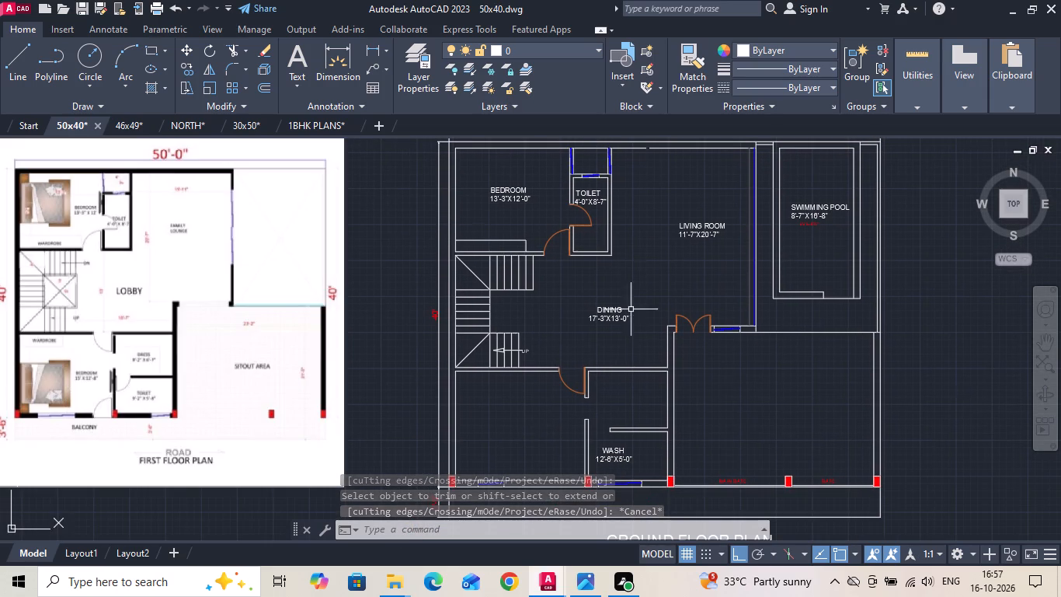
pyautogui.doubleClick(609, 321)
pyautogui.scroll(2, 614, 321)
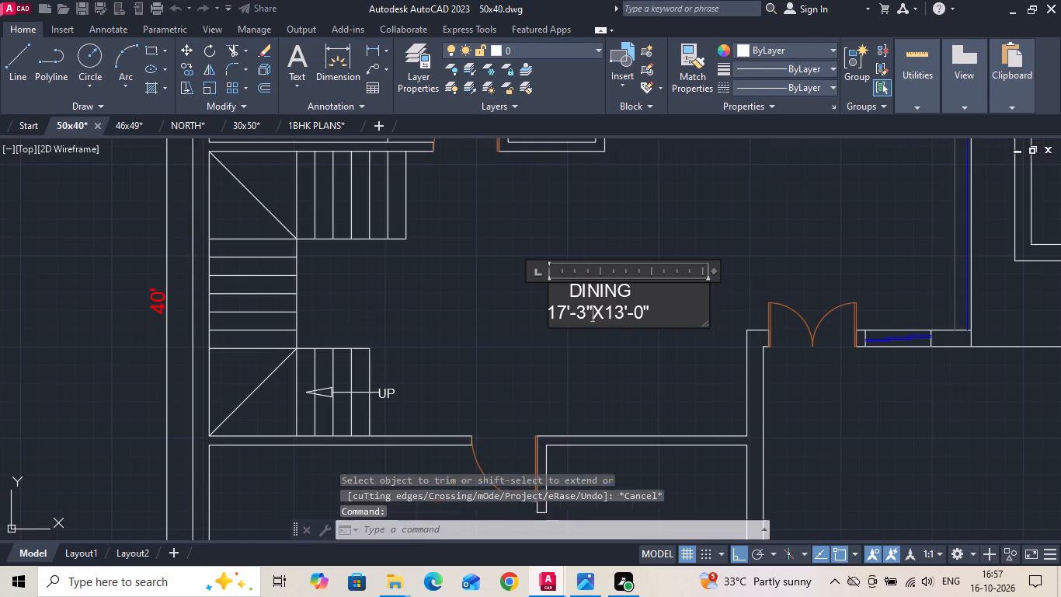
pyautogui.moveTo(659, 316); pyautogui.dragTo(407, 347)
pyautogui.press('BackSpace')
pyautogui.press('BackSpace')
pyautogui.press('BackSpace')
pyautogui.press('BackSpace')
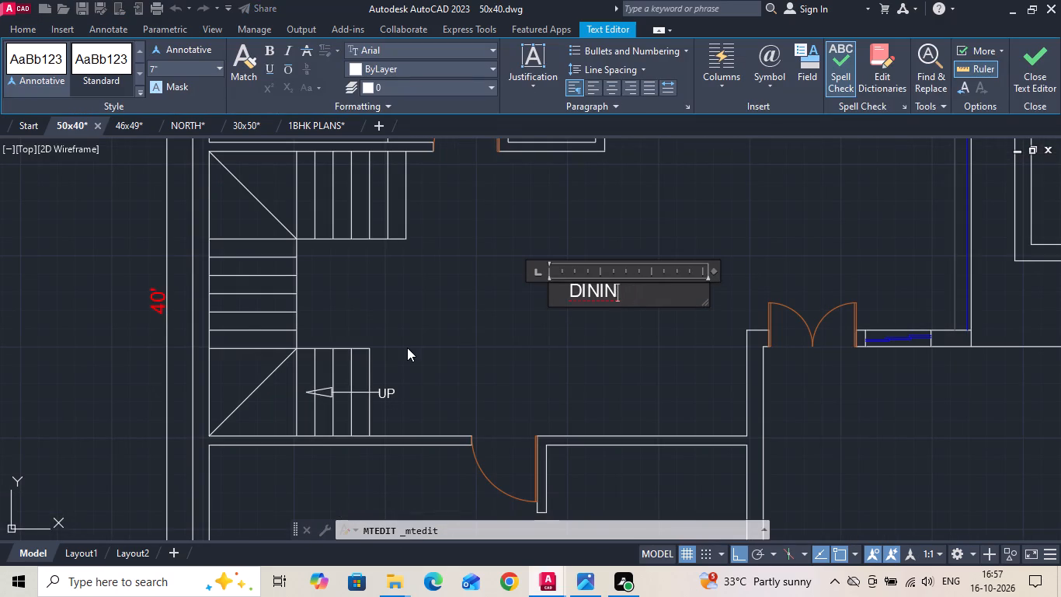
pyautogui.press('BackSpace')
pyautogui.press('BackSpace')
pyautogui.press('BackSpace')
pyautogui.press('BackSpace')
pyautogui.press('BackSpace')
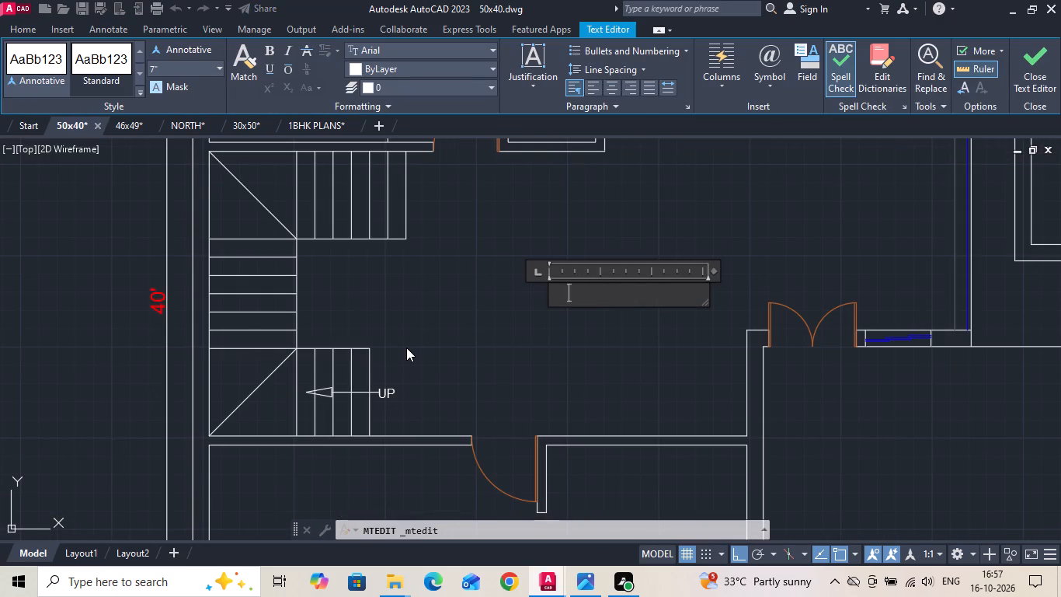
pyautogui.write('LOBBY')
pyautogui.scroll(-2, 593, 364)
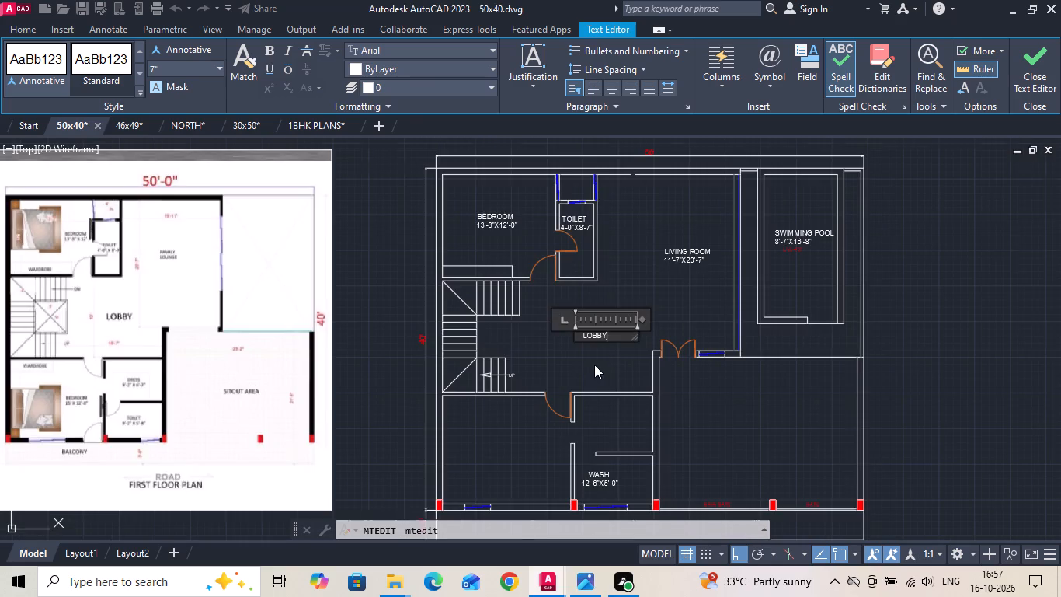
pyautogui.click(593, 367)
# Copy the upper toilet's door down beside the wall opening near the WASH room.
pyautogui.moveTo(591, 367); pyautogui.dragTo(628, 302, button='middle')
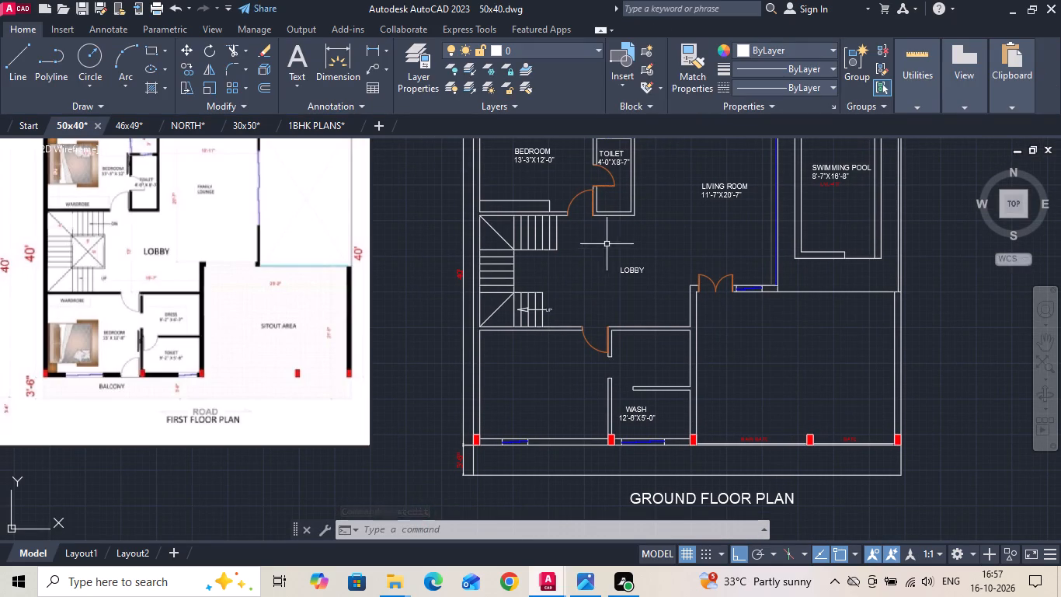
pyautogui.click(607, 186)
pyautogui.rightClick(607, 187)
pyautogui.click(624, 302)
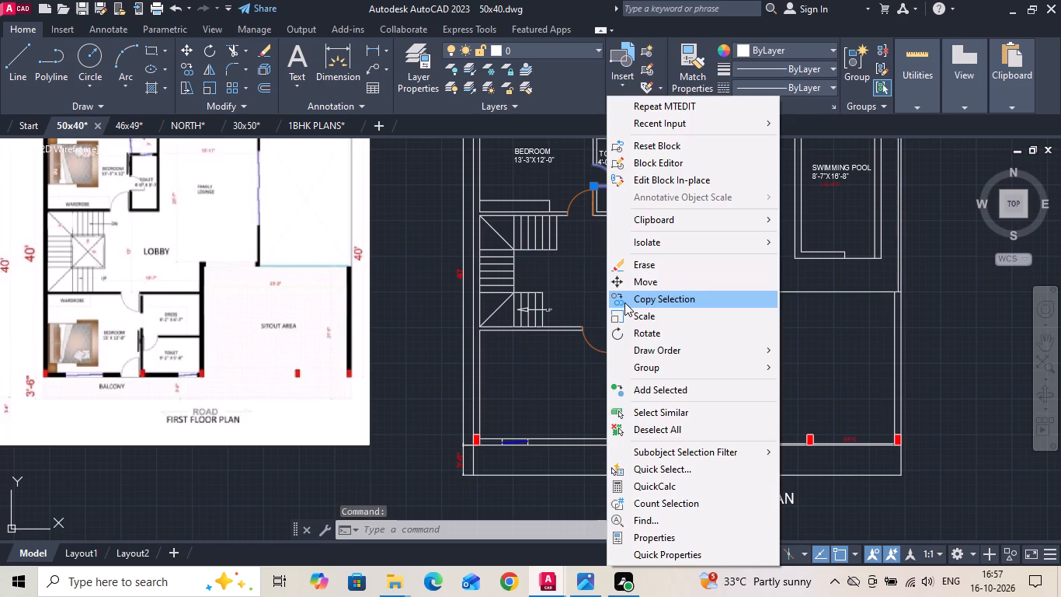
pyautogui.click(613, 179)
pyautogui.scroll(2, 638, 374)
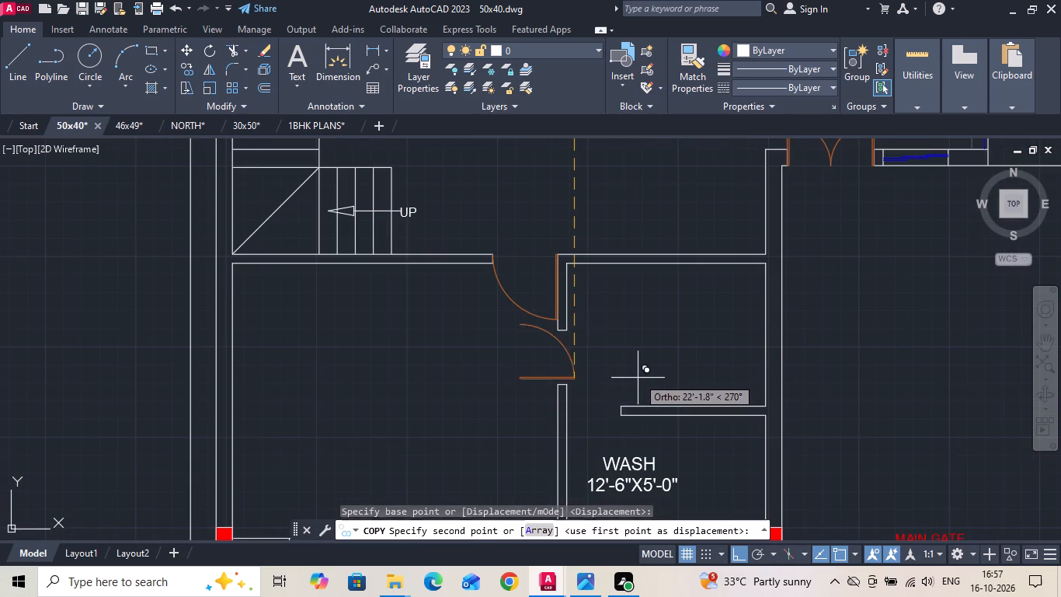
pyautogui.scroll(2, 598, 427)
pyautogui.click(598, 427)
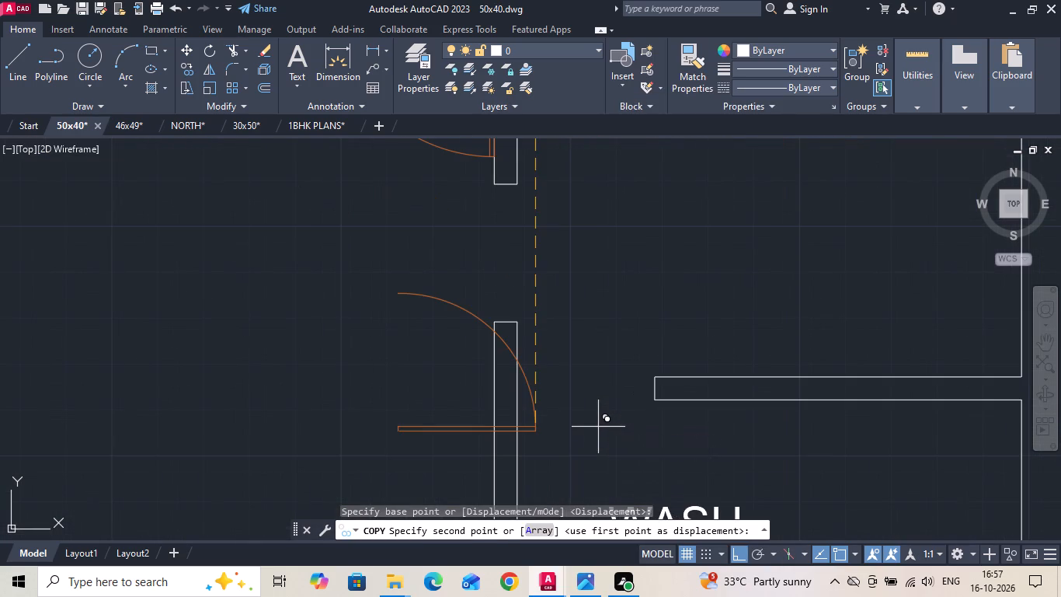
pyautogui.press('Escape')
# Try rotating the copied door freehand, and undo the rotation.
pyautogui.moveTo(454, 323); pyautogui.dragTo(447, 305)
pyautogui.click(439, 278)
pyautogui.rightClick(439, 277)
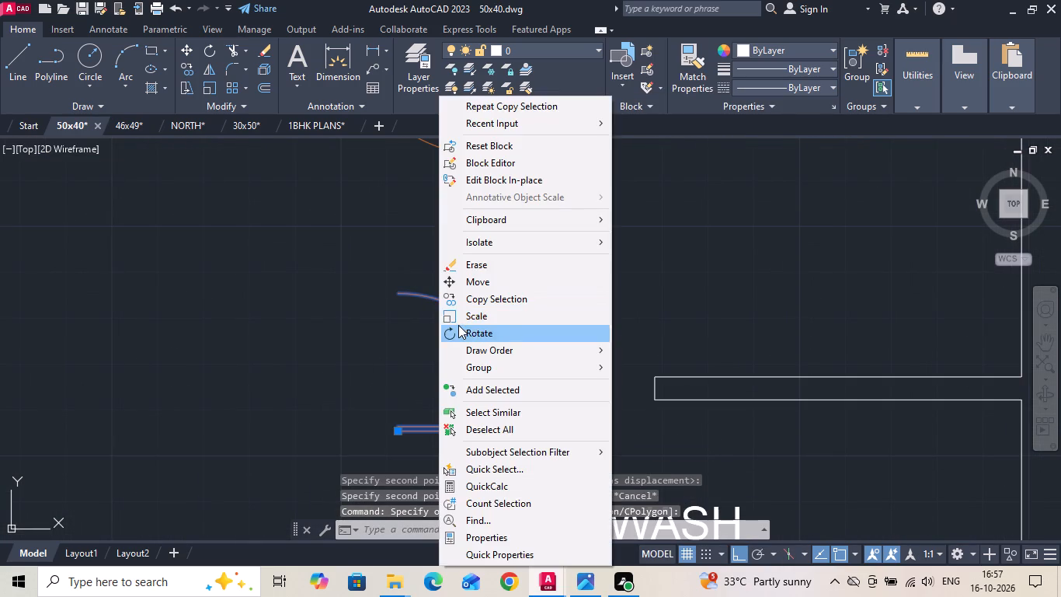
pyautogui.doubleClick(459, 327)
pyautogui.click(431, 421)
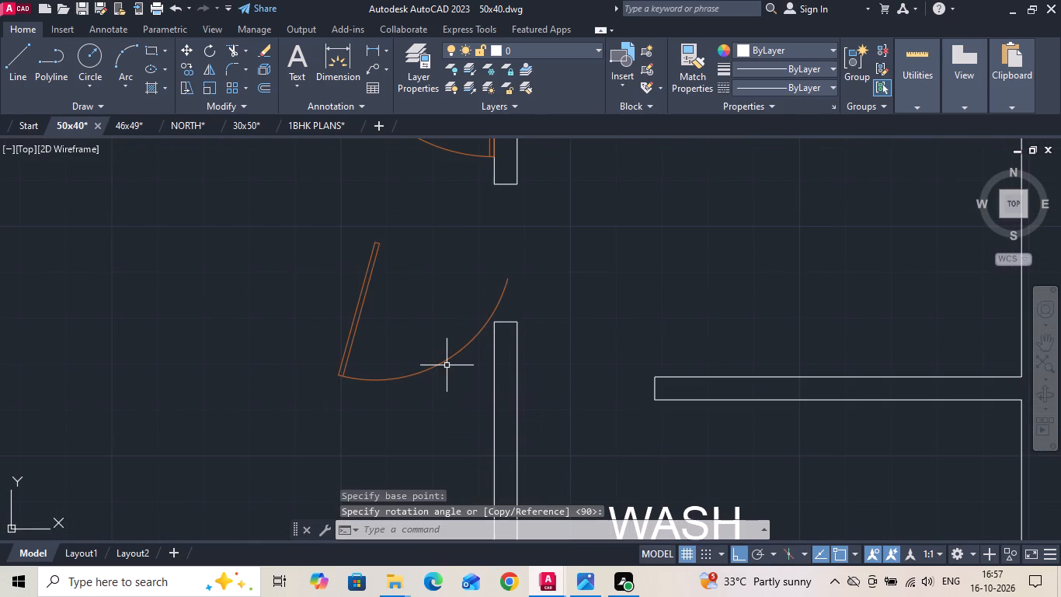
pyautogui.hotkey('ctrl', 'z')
# Rotate the copied door by 270° so its leaf stands vertically and its arc lies below.
pyautogui.moveTo(455, 335); pyautogui.dragTo(441, 300)
pyautogui.click(425, 255)
pyautogui.rightClick(424, 255)
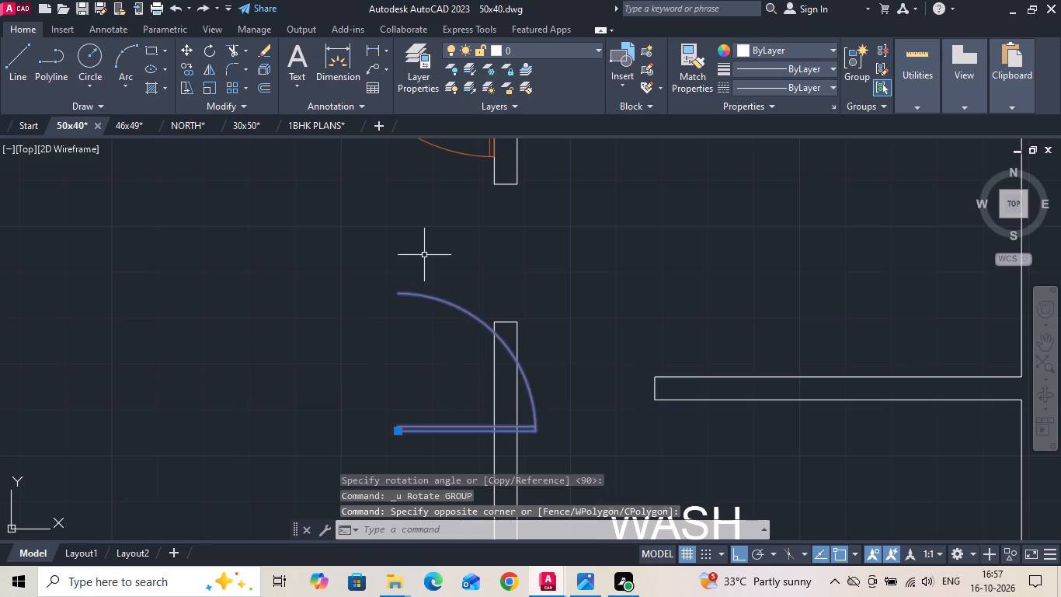
pyautogui.click(448, 327)
pyautogui.moveTo(438, 309); pyautogui.dragTo(439, 319)
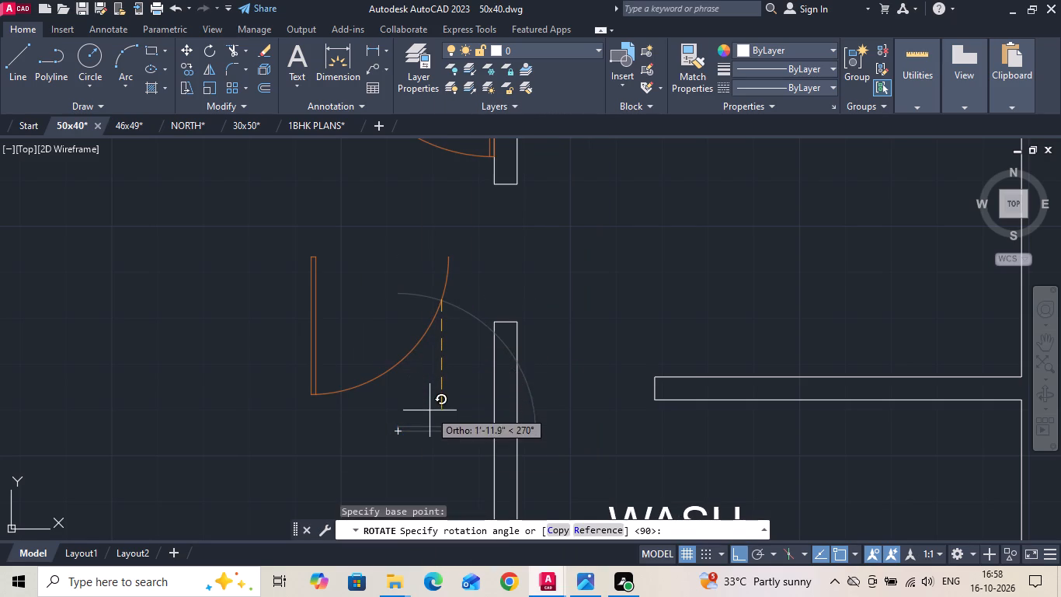
pyautogui.click(430, 410)
# Move the rotated door by its arc end to the free end of the partition above the WASH room.
pyautogui.moveTo(437, 358); pyautogui.dragTo(419, 347)
pyautogui.click(386, 325)
pyautogui.rightClick(386, 324)
pyautogui.click(430, 275)
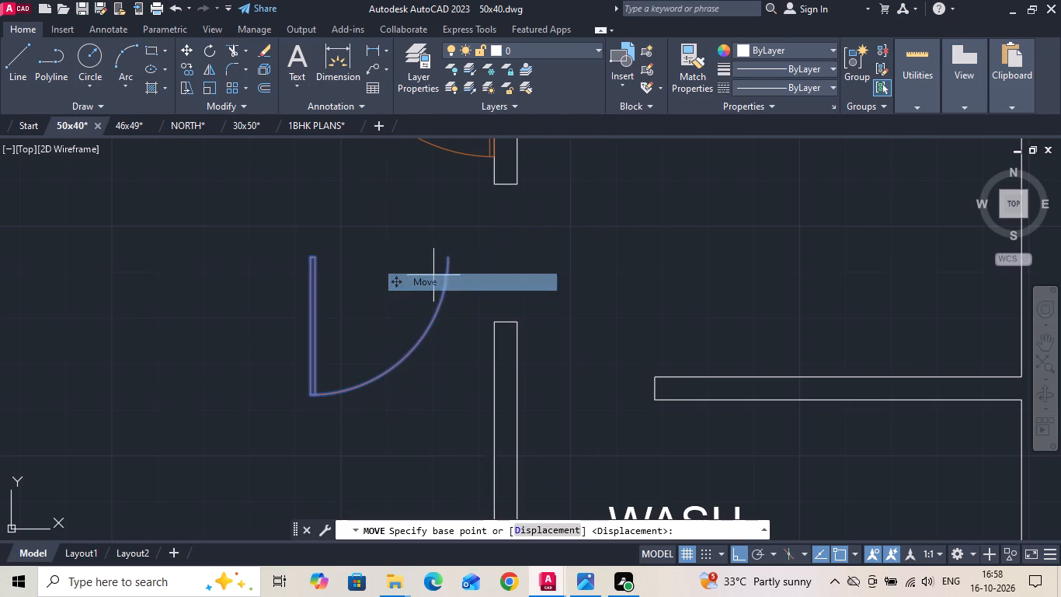
pyautogui.click(450, 256)
pyautogui.click(651, 377)
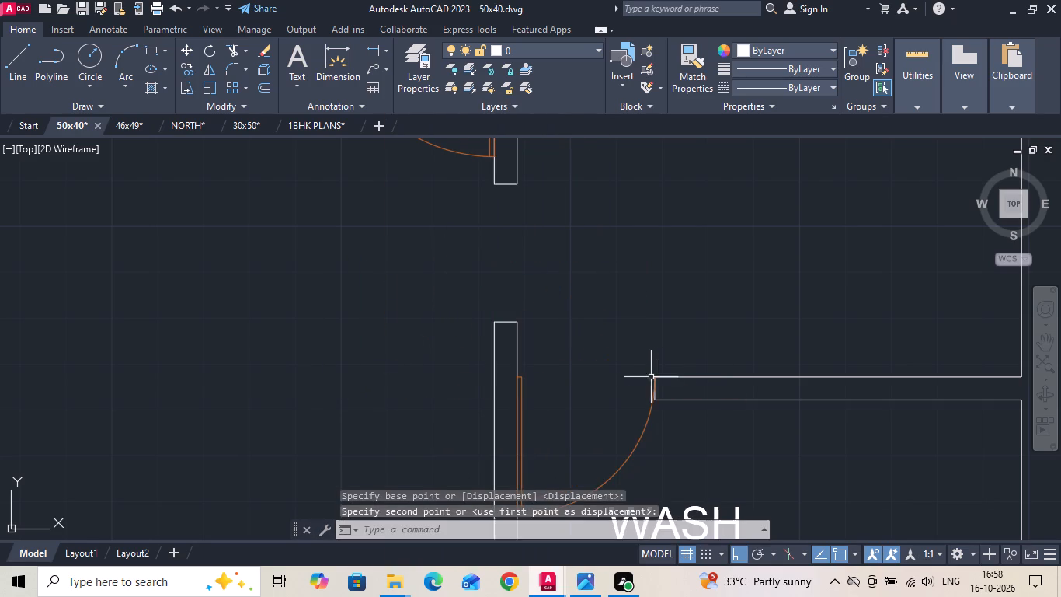
# Rename the WASH room label as TOILET, keeping the size text on its own line below.
pyautogui.scroll(-3, 547, 260)
pyautogui.scroll(-1, 621, 328)
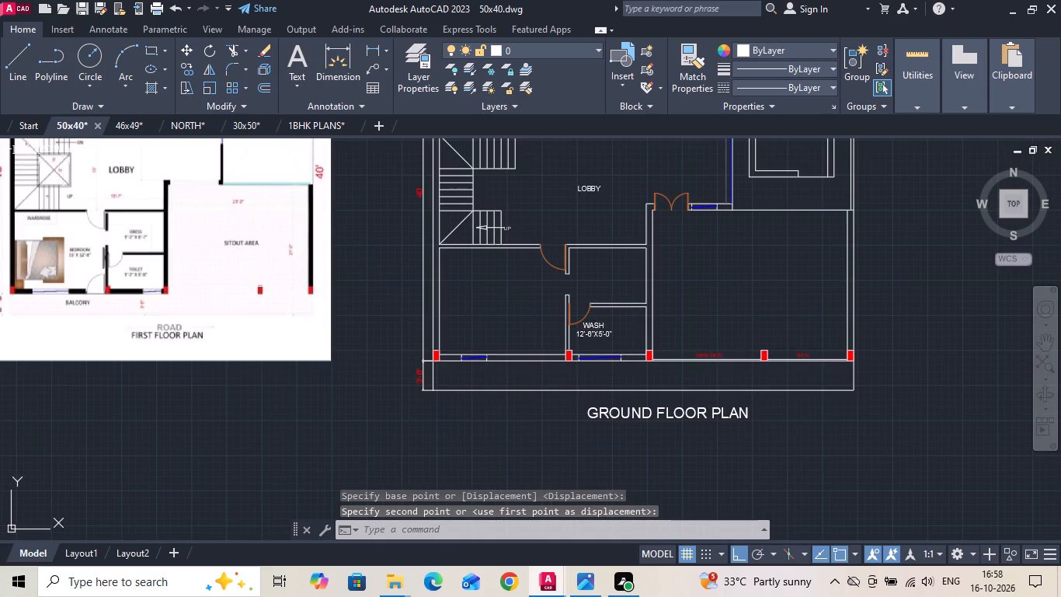
pyautogui.scroll(1, 532, 309)
pyautogui.scroll(1, 635, 333)
pyautogui.doubleClick(641, 335)
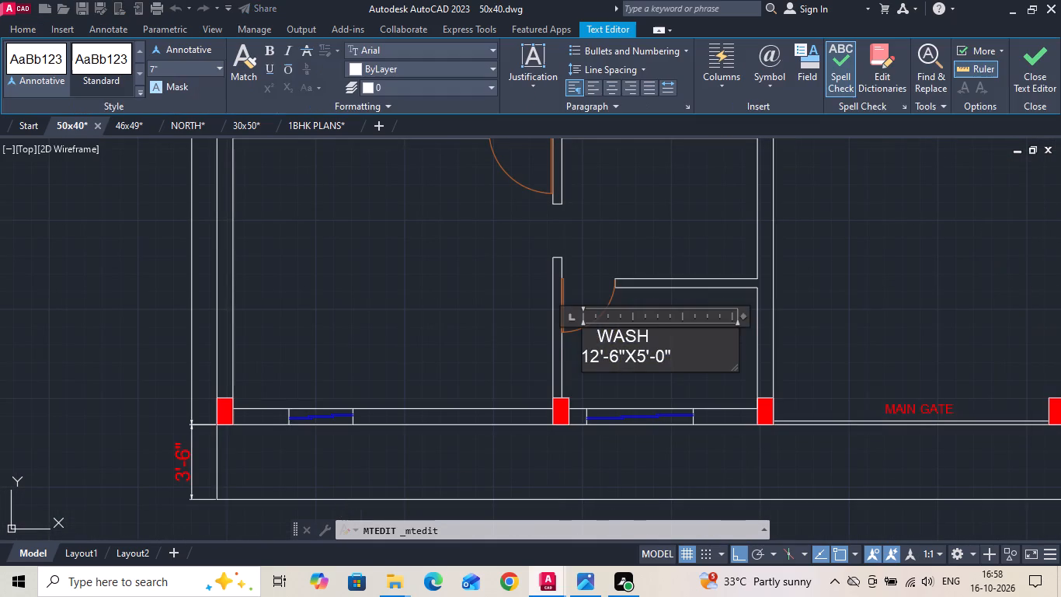
pyautogui.moveTo(661, 338); pyautogui.dragTo(461, 337)
pyautogui.press('BackSpace')
pyautogui.write('TI')
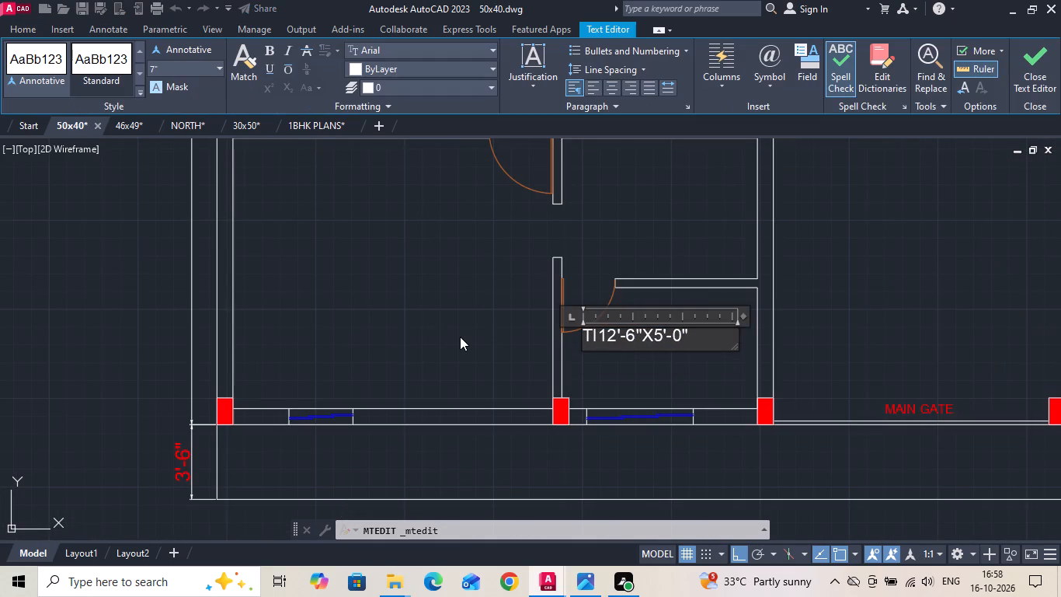
pyautogui.press('BackSpace')
pyautogui.write('OILET')
pyautogui.press('Return')
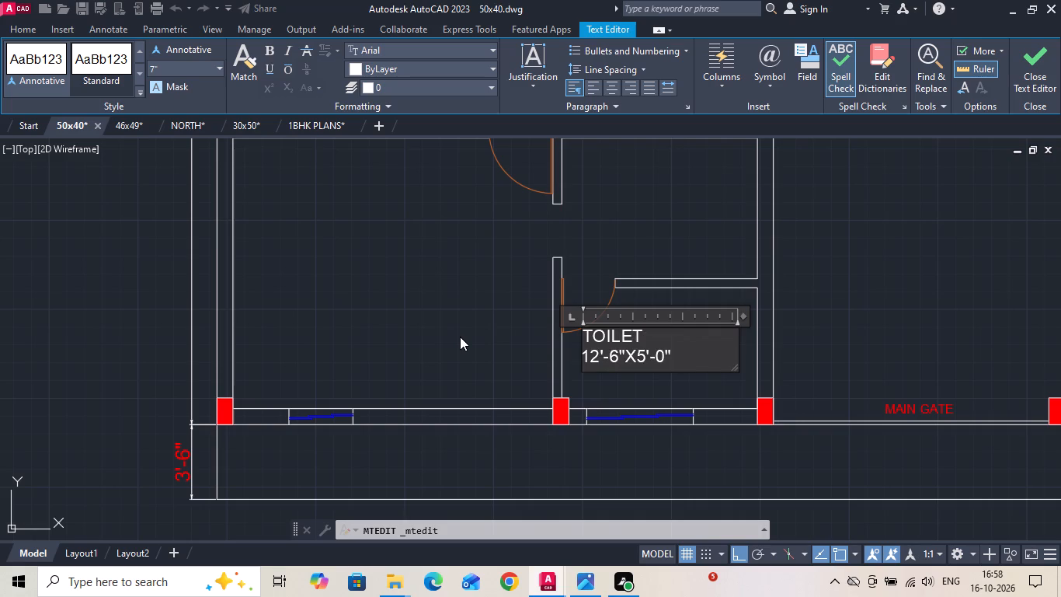
pyautogui.scroll(1, 460, 337)
pyautogui.click(660, 416)
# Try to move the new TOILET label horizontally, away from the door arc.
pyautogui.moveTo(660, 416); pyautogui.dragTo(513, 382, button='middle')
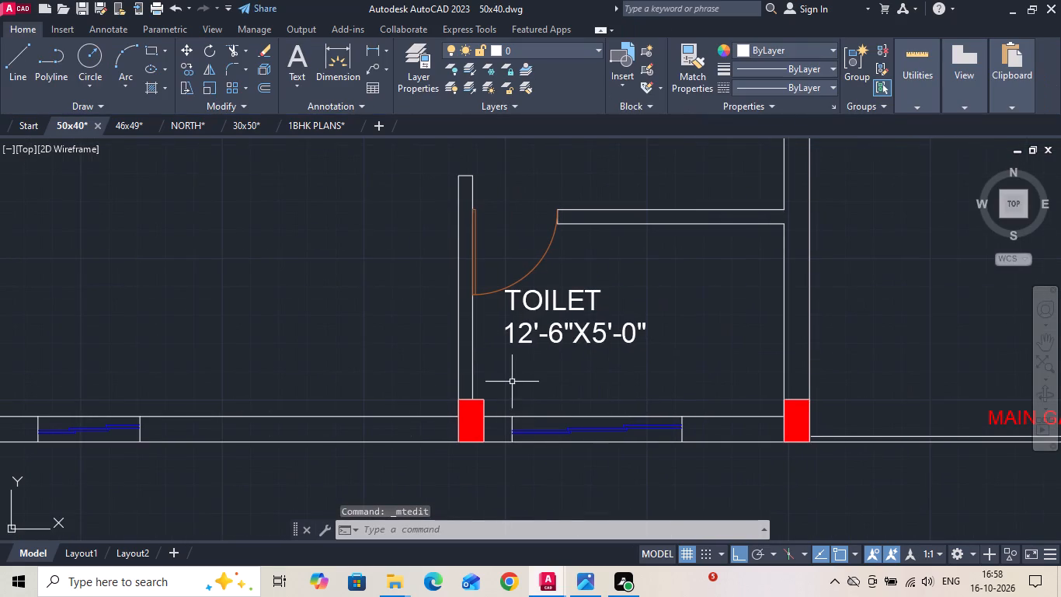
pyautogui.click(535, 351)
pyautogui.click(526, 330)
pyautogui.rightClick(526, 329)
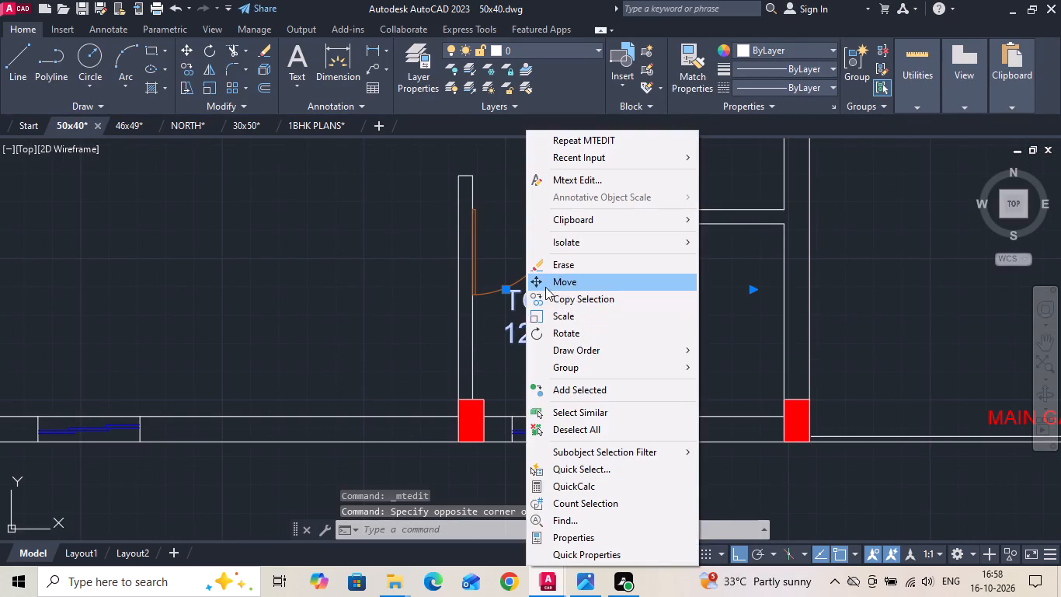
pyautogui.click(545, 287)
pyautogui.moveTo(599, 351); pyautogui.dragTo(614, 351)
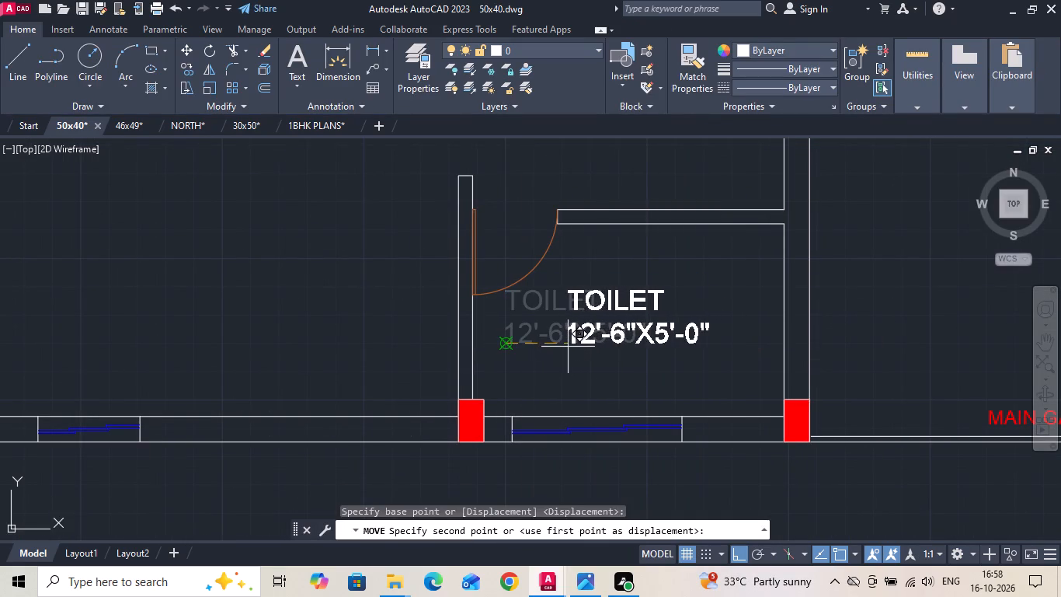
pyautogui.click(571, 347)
# Add linear dimensions for the lower toilet's inner width and depth.
pyautogui.click(371, 53)
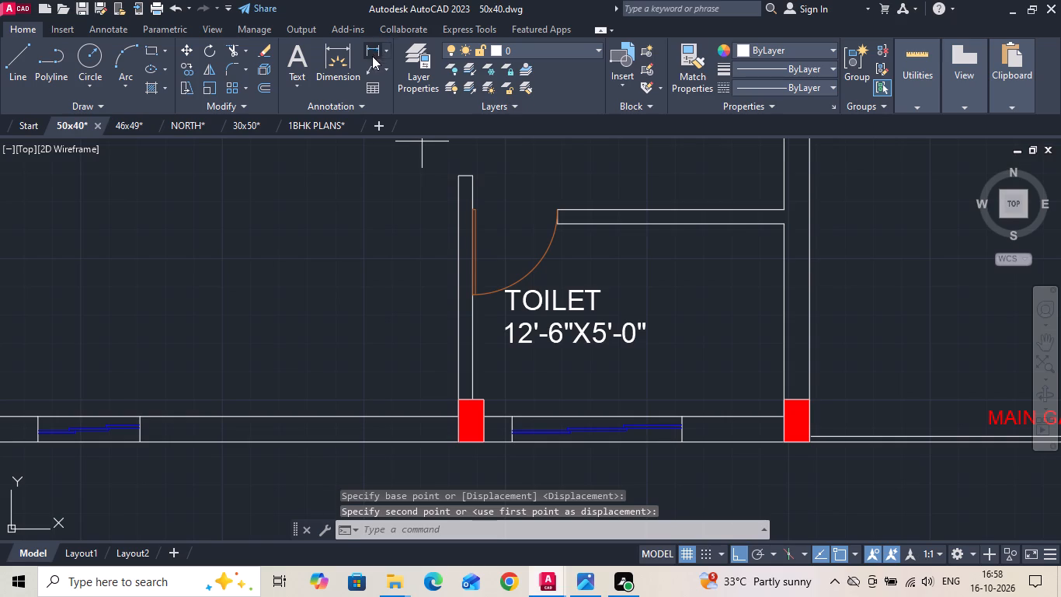
pyautogui.click(478, 385)
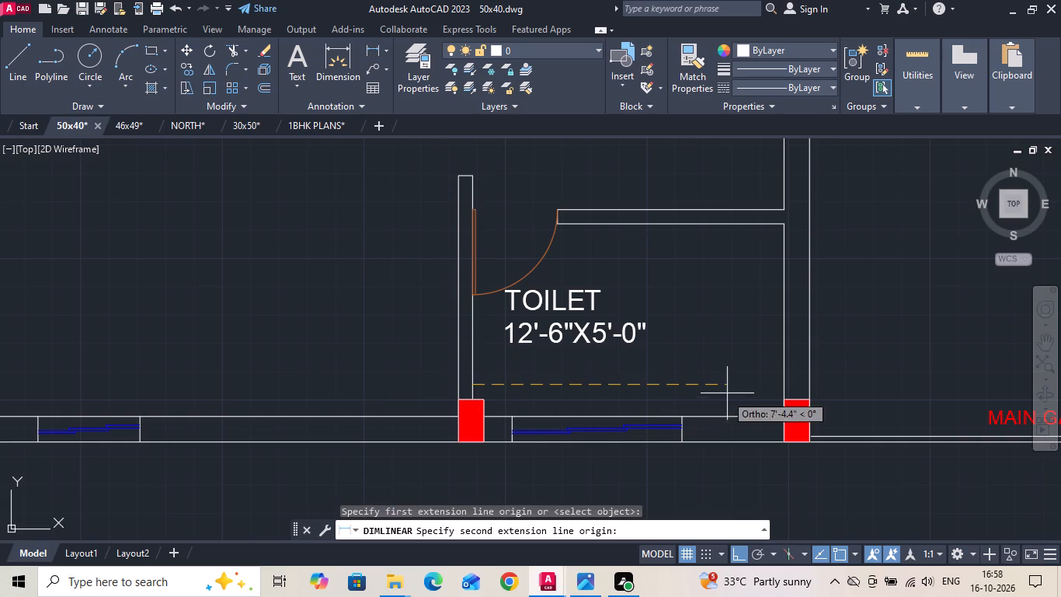
pyautogui.click(781, 383)
pyautogui.click(763, 395)
pyautogui.press('space')
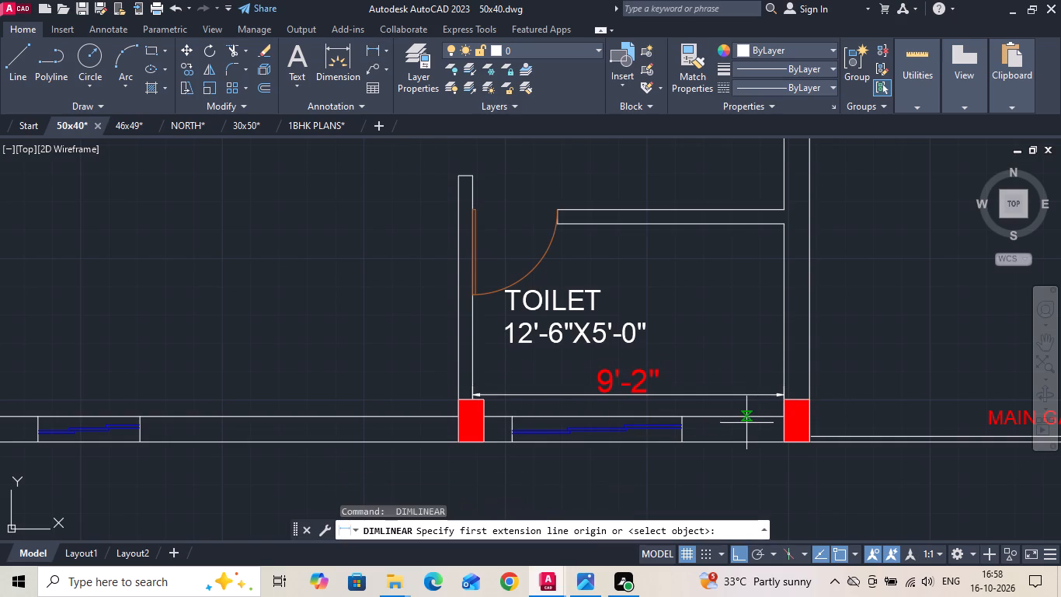
pyautogui.click(743, 417)
pyautogui.click(739, 225)
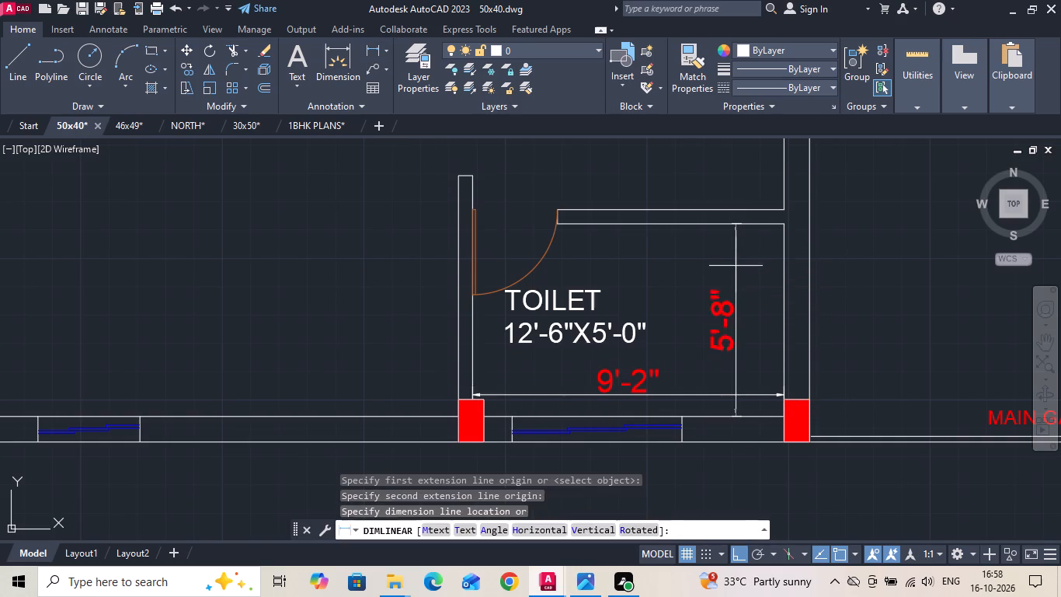
pyautogui.click(733, 275)
# Change the lower TOILET label's size text to 9'-2"X5'-8".
pyautogui.doubleClick(634, 340)
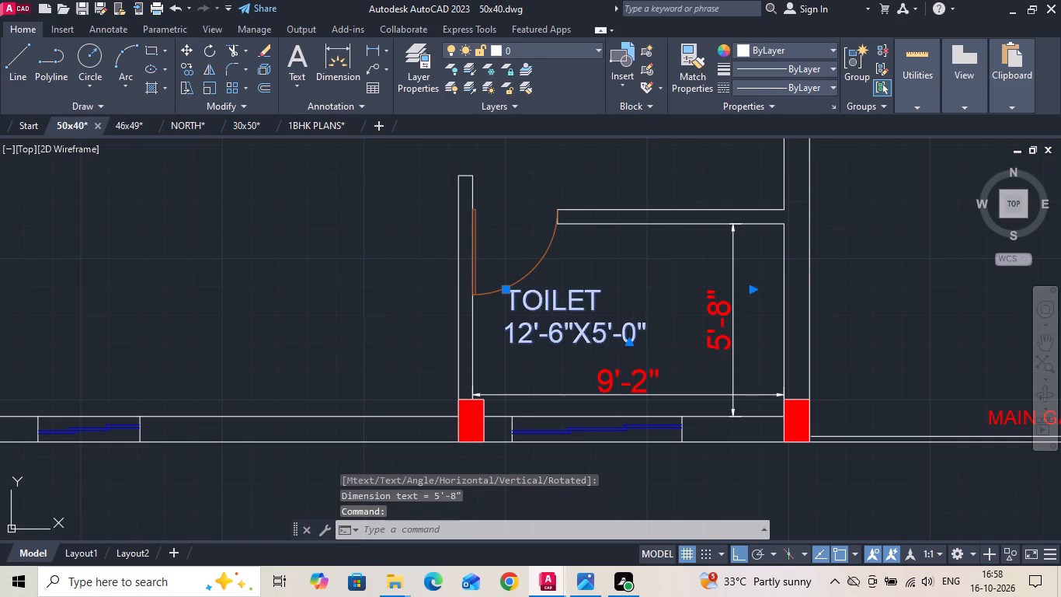
pyautogui.press('BackSpace')
pyautogui.press('8')
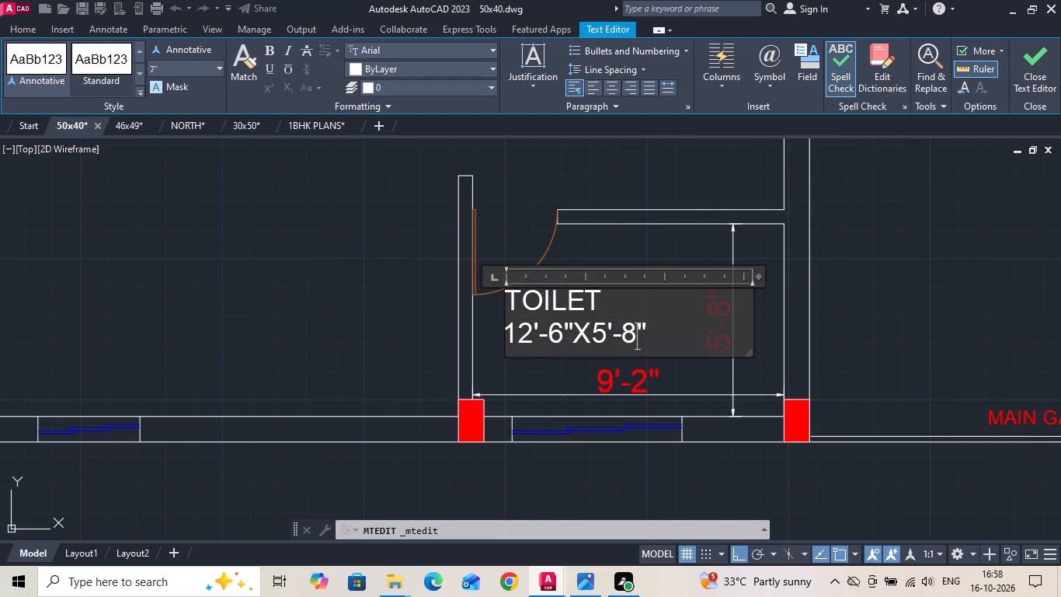
pyautogui.click(560, 342)
pyautogui.press('BackSpace')
pyautogui.press('2')
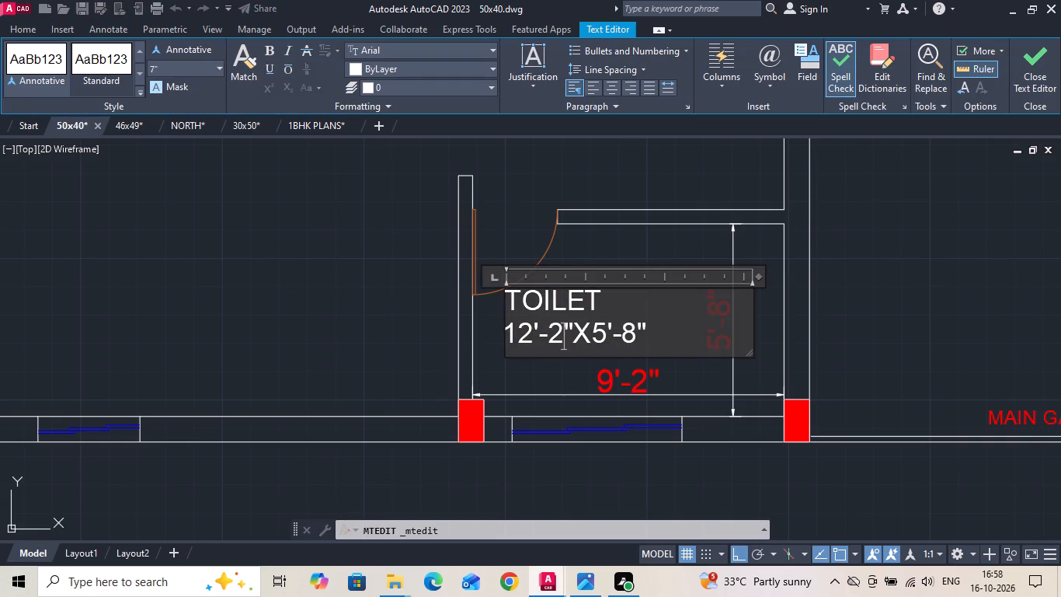
pyautogui.click(534, 335)
pyautogui.press('BackSpace')
pyautogui.press('BackSpace')
pyautogui.press('9')
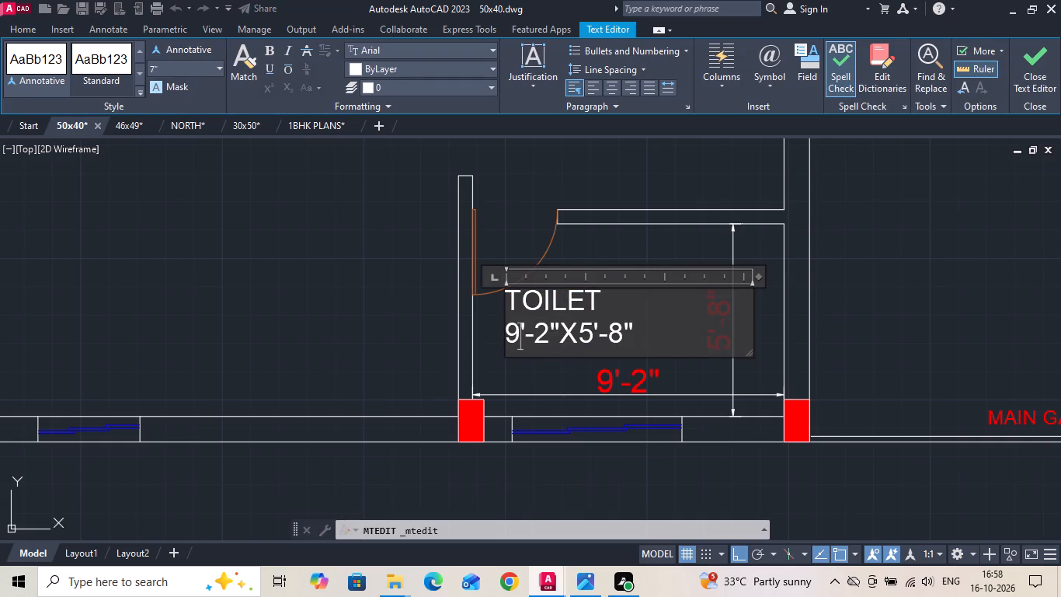
pyautogui.click(537, 371)
# Indent the word TOILET with two leading spaces so it sits centred over its size text.
pyautogui.click(578, 336)
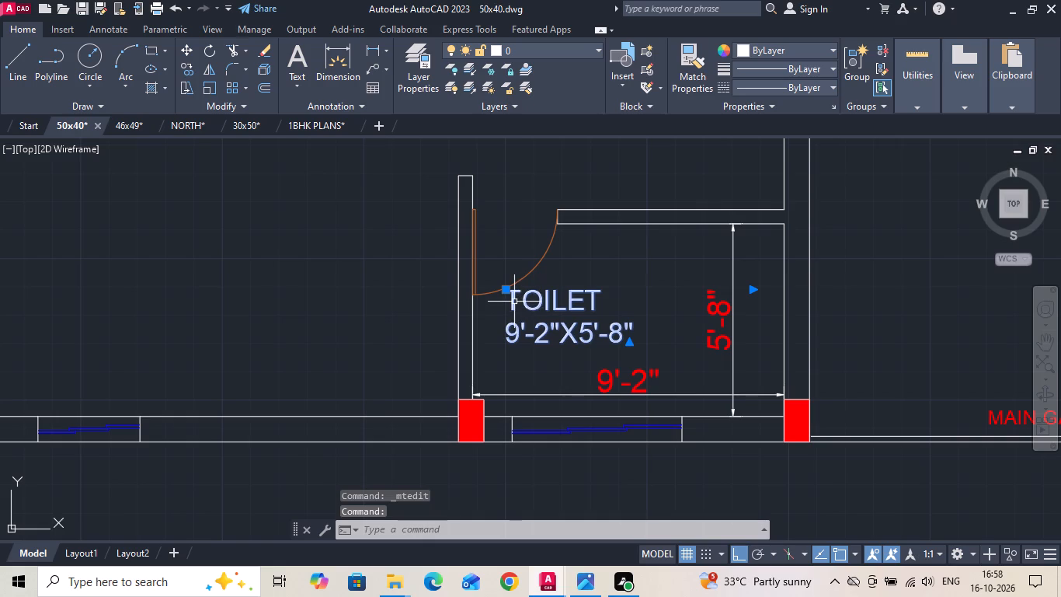
pyautogui.doubleClick(514, 302)
pyautogui.click(511, 304)
pyautogui.press('space')
pyautogui.press('space')
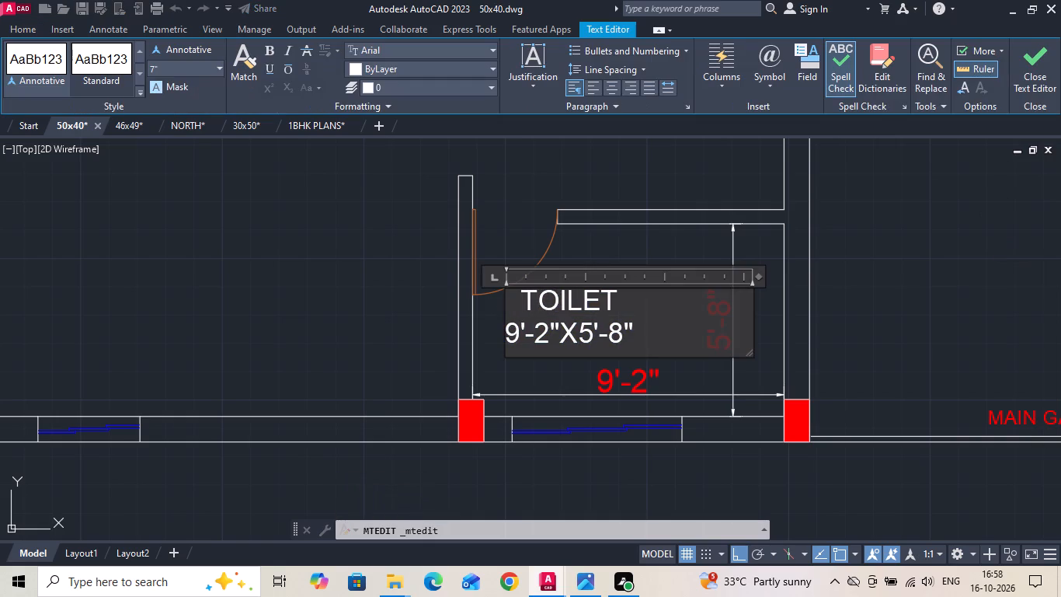
pyautogui.press('BackSpace')
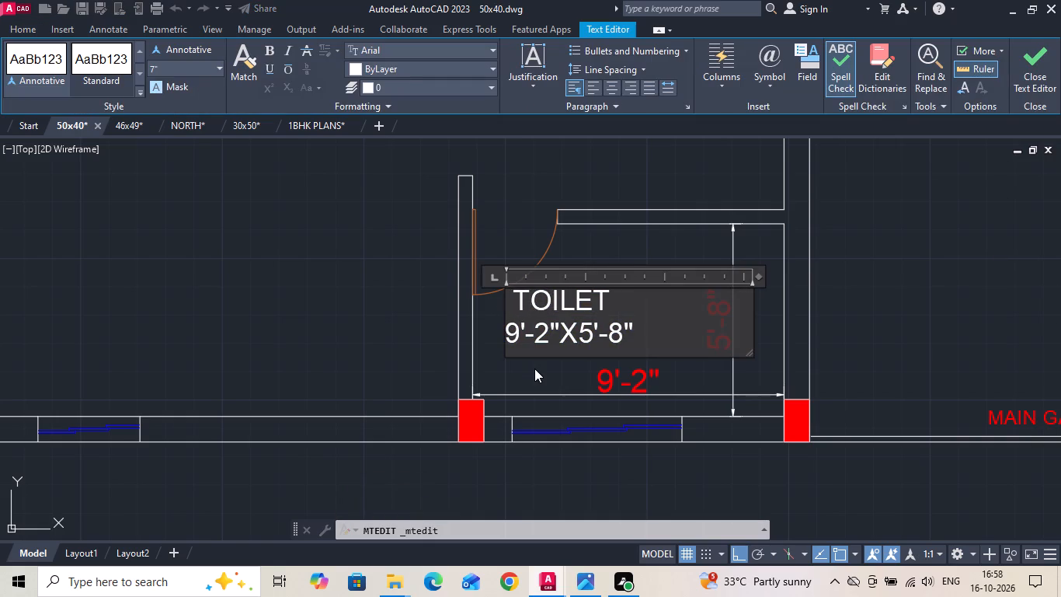
pyautogui.press('space')
pyautogui.click(534, 368)
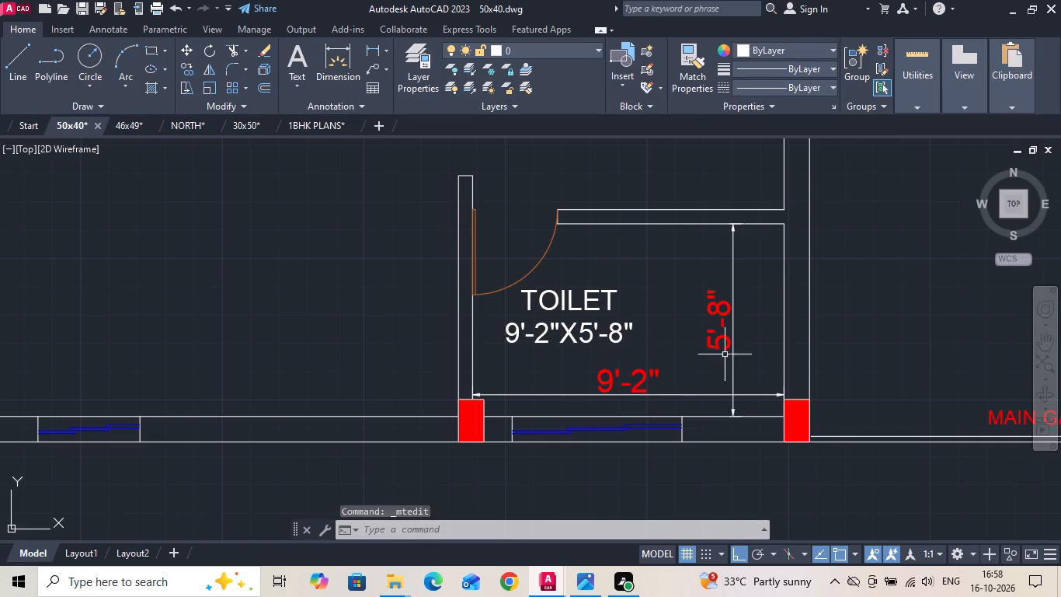
# Delete the two linear dimensions inside the lower toilet.
pyautogui.moveTo(745, 365); pyautogui.dragTo(724, 388)
pyautogui.click(701, 400)
pyautogui.press('Delete')
# Move the TOILET label horizontally away from the door arc, towards the middle of the room.
pyautogui.moveTo(680, 364); pyautogui.dragTo(662, 344)
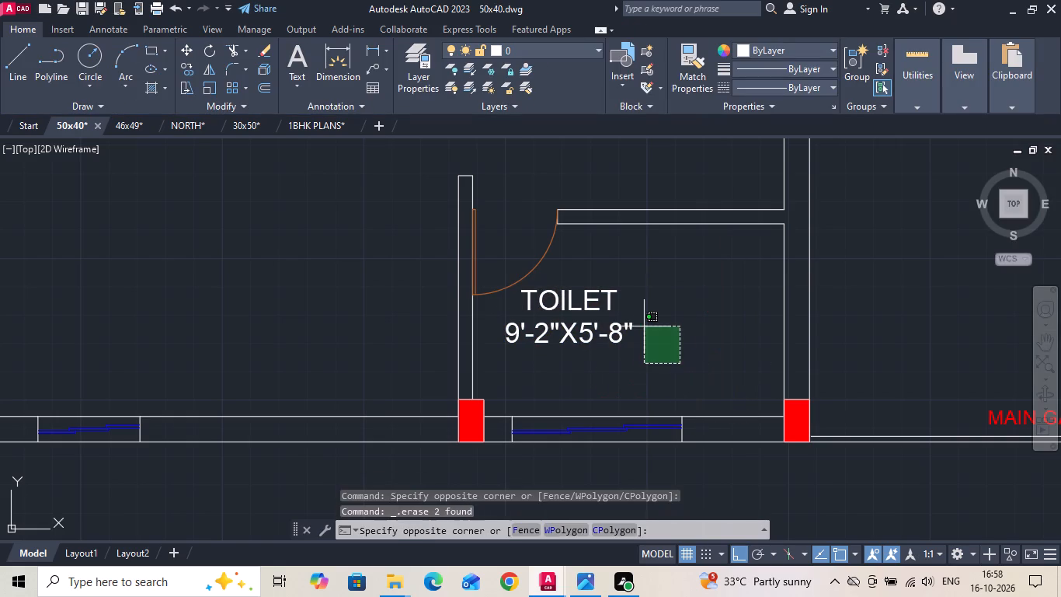
pyautogui.click(615, 308)
pyautogui.rightClick(614, 307)
pyautogui.click(645, 285)
pyautogui.click(683, 351)
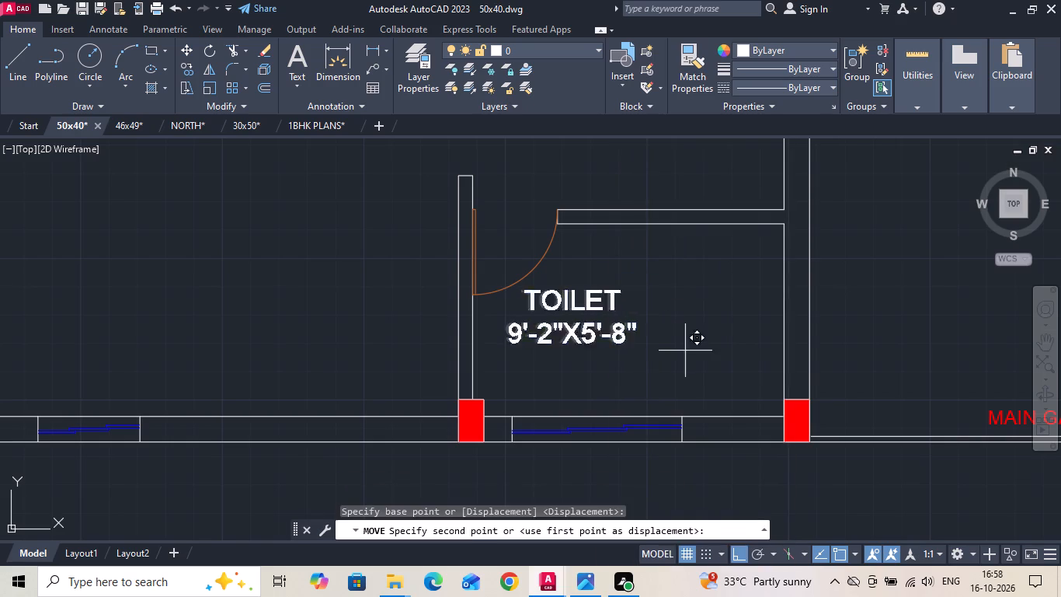
pyautogui.click(738, 350)
# Copy the TOILET label straight up into the room directly above the toilet.
pyautogui.moveTo(688, 372); pyautogui.dragTo(648, 342)
pyautogui.click(614, 299)
pyautogui.rightClick(613, 298)
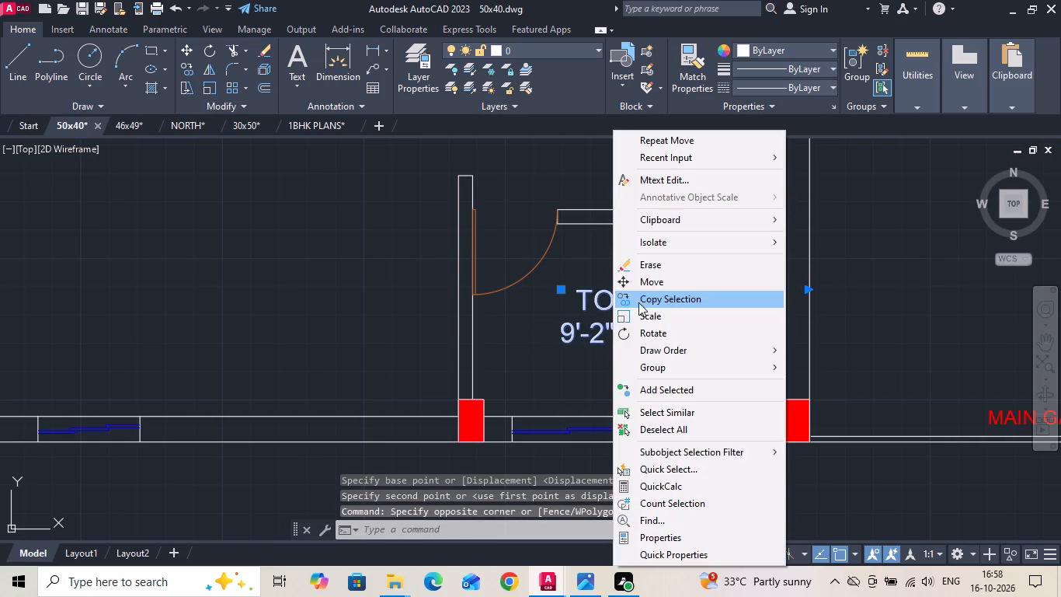
pyautogui.click(656, 302)
pyautogui.scroll(-1, 645, 331)
pyautogui.moveTo(645, 333); pyautogui.dragTo(645, 319)
pyautogui.moveTo(644, 243); pyautogui.dragTo(636, 335, button='middle')
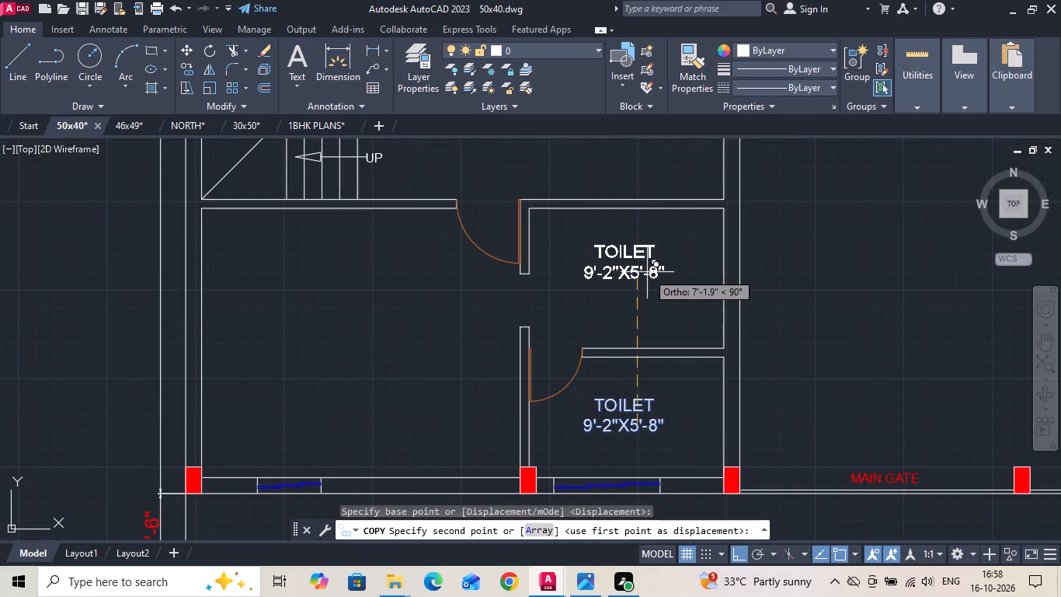
pyautogui.click(646, 289)
pyautogui.press('Escape')
# Change the copied label to DRESS with the size 9'-2"X6'-7" on the line below.
pyautogui.doubleClick(638, 269)
pyautogui.scroll(1, 642, 267)
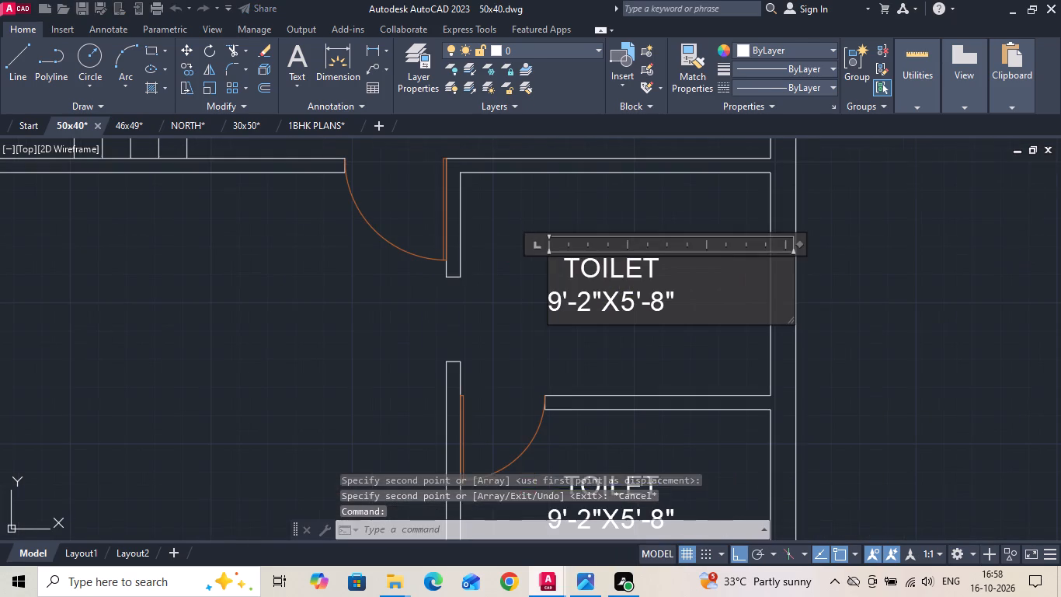
pyautogui.moveTo(667, 274); pyautogui.dragTo(479, 276)
pyautogui.press('BackSpace')
pyautogui.write('DRESS')
pyautogui.press('space')
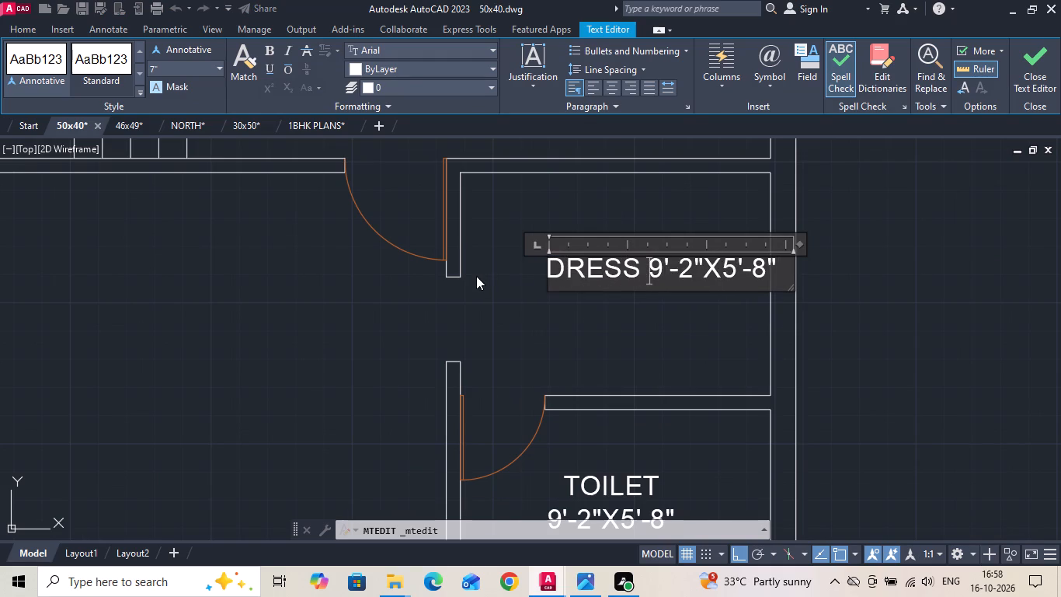
pyautogui.press('Return')
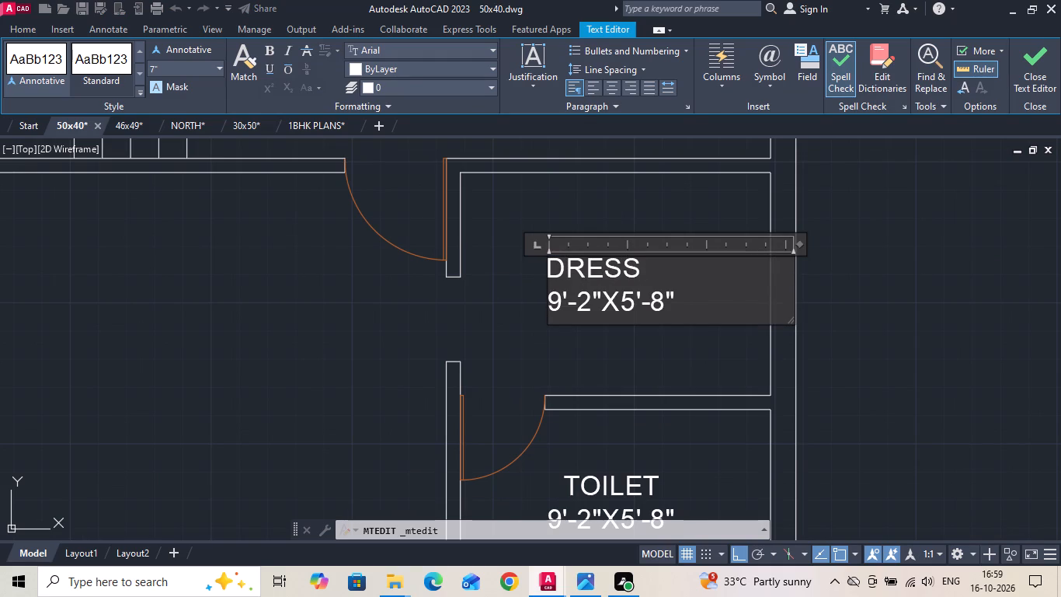
pyautogui.click(632, 306)
pyautogui.press('BackSpace')
pyautogui.press('6')
pyautogui.click(660, 308)
pyautogui.press('BackSpace')
pyautogui.press('7')
pyautogui.click(638, 345)
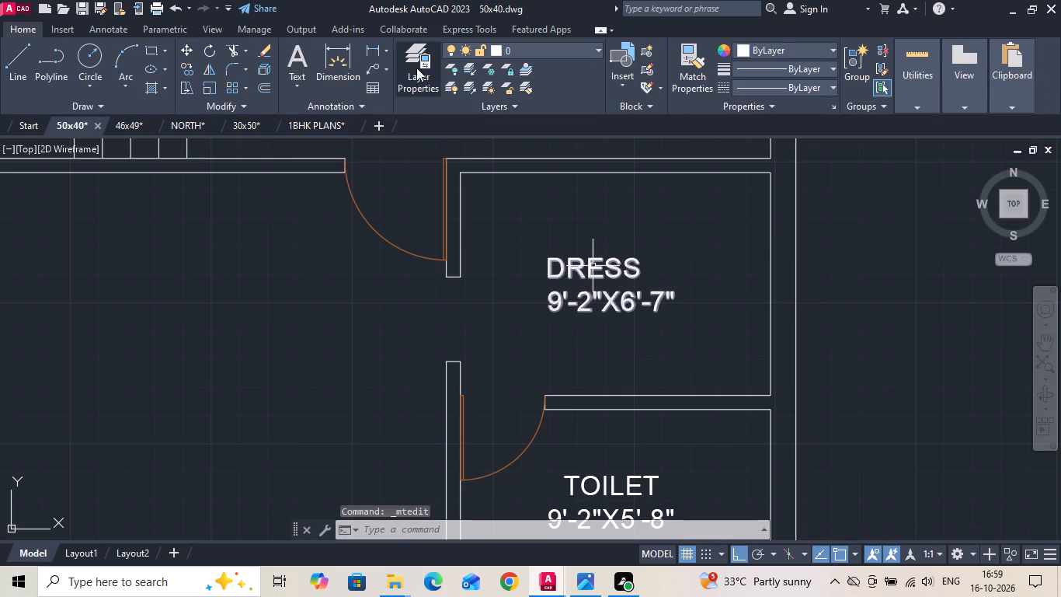
# Check the DRESS room's inner depth with a temporary linear dimension between its upper and lower walls.
pyautogui.click(373, 50)
pyautogui.click(714, 178)
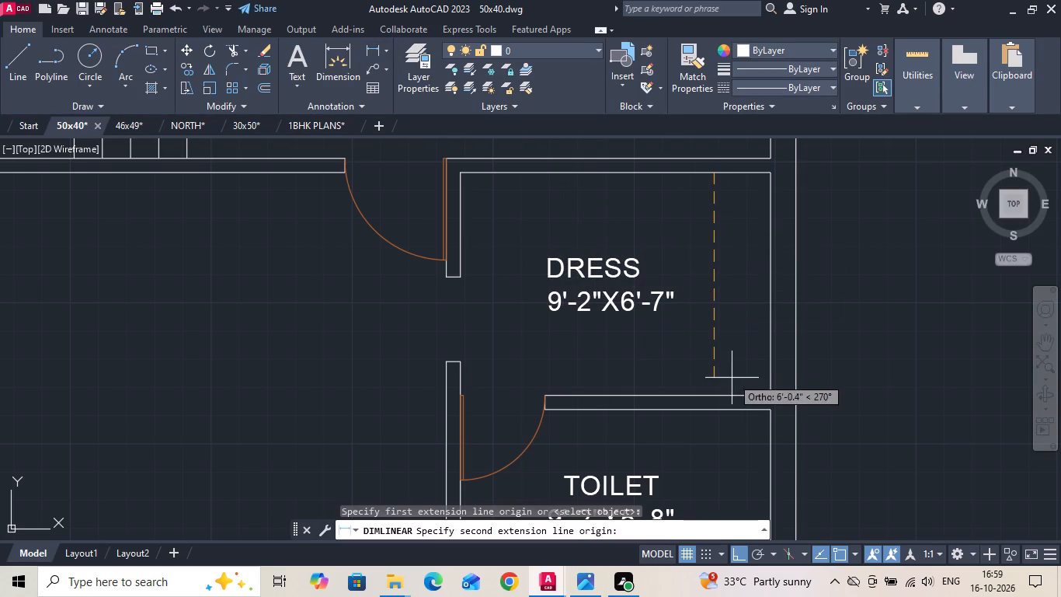
pyautogui.click(711, 393)
pyautogui.press('Escape')
# Copy the upper bedroom's BEDROOM label into the empty room beside DRESS and TOILET.
pyautogui.scroll(-2, 651, 303)
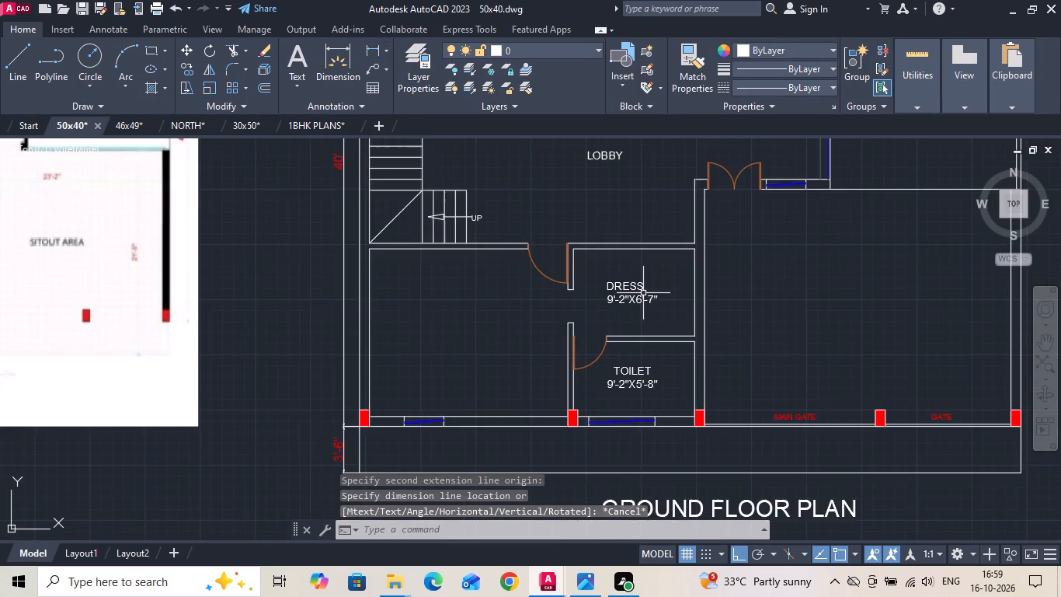
pyautogui.scroll(-1, 643, 293)
pyautogui.moveTo(588, 327); pyautogui.dragTo(599, 358, button='middle')
pyautogui.scroll(-1, 599, 358)
pyautogui.click(571, 215)
pyautogui.rightClick(570, 215)
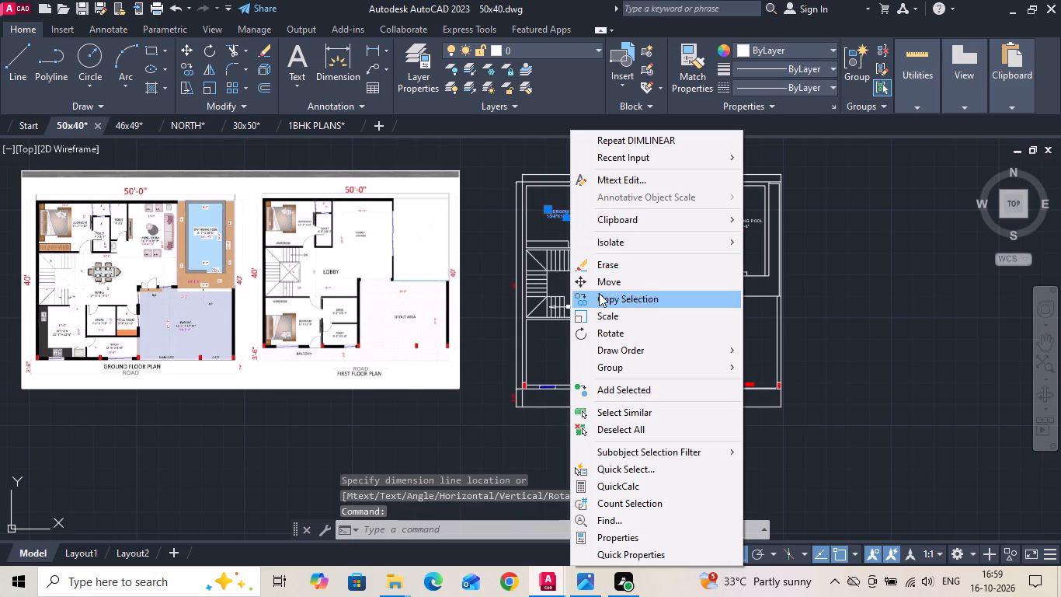
pyautogui.click(599, 293)
pyautogui.click(569, 211)
pyautogui.scroll(2, 574, 351)
pyautogui.click(576, 336)
pyautogui.press('Escape')
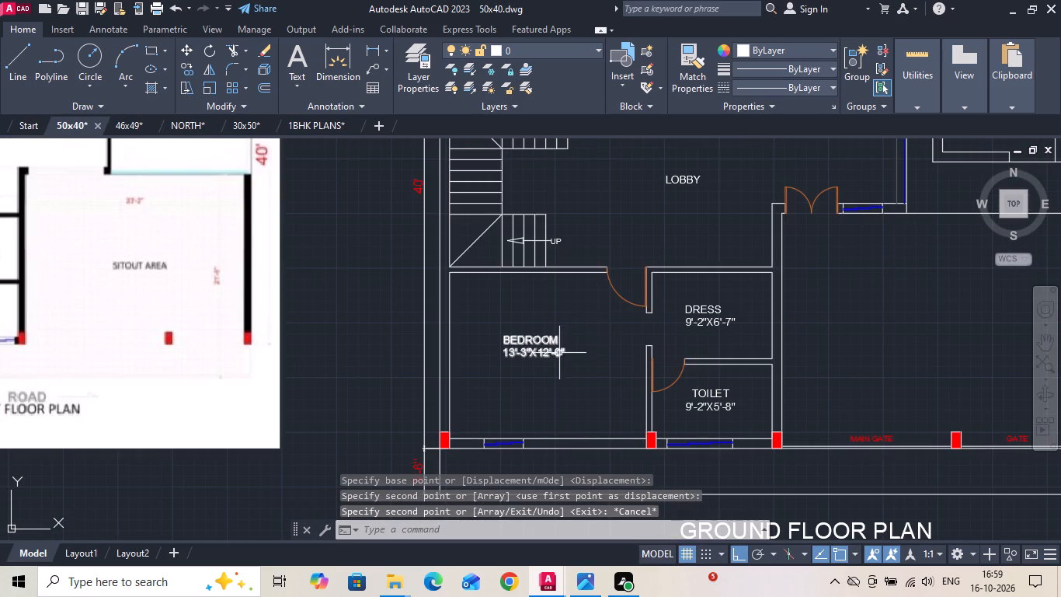
# Dimension the lower bedroom's inner depth and width with linear dimensions.
pyautogui.click(369, 51)
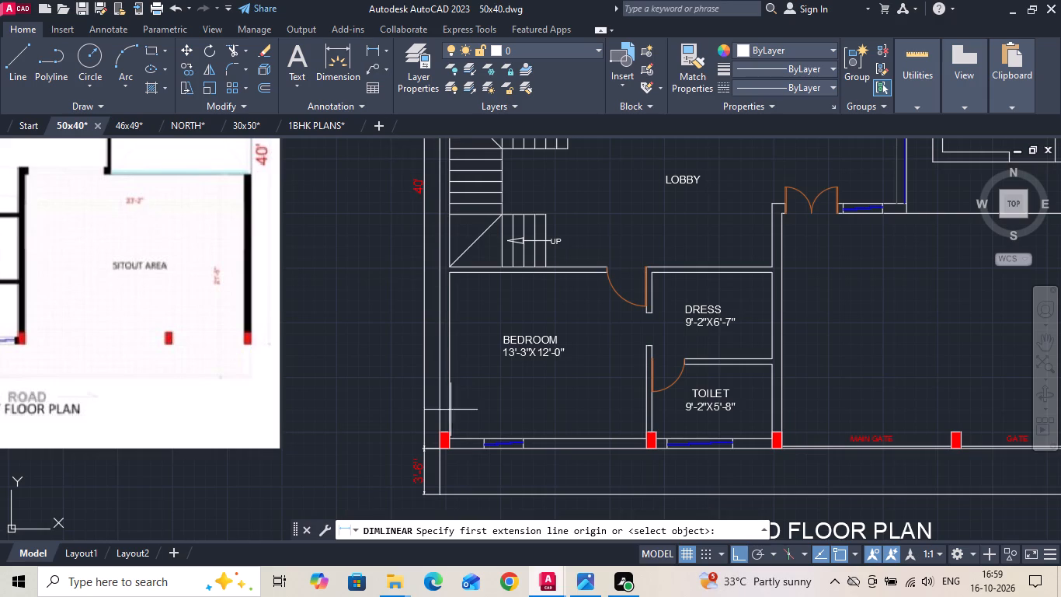
pyautogui.moveTo(464, 435); pyautogui.dragTo(464, 417)
pyautogui.click(464, 275)
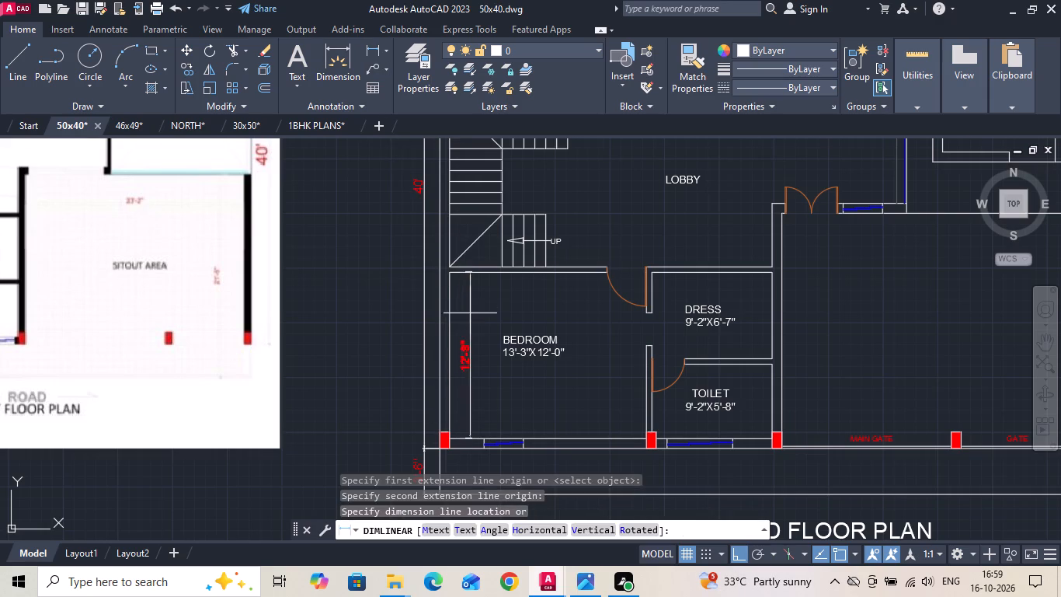
pyautogui.scroll(1, 470, 320)
pyautogui.click(470, 321)
pyautogui.press('space')
pyautogui.click(434, 404)
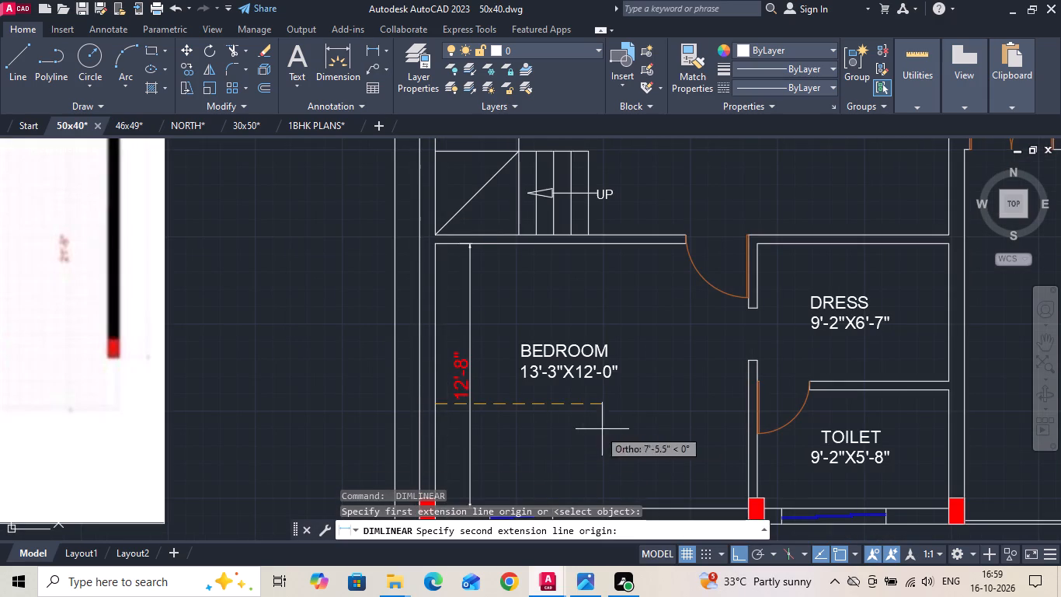
pyautogui.click(750, 405)
pyautogui.click(728, 424)
# Change the lower BEDROOM label's size text to 15'-0"X12'-8".
pyautogui.scroll(1, 544, 396)
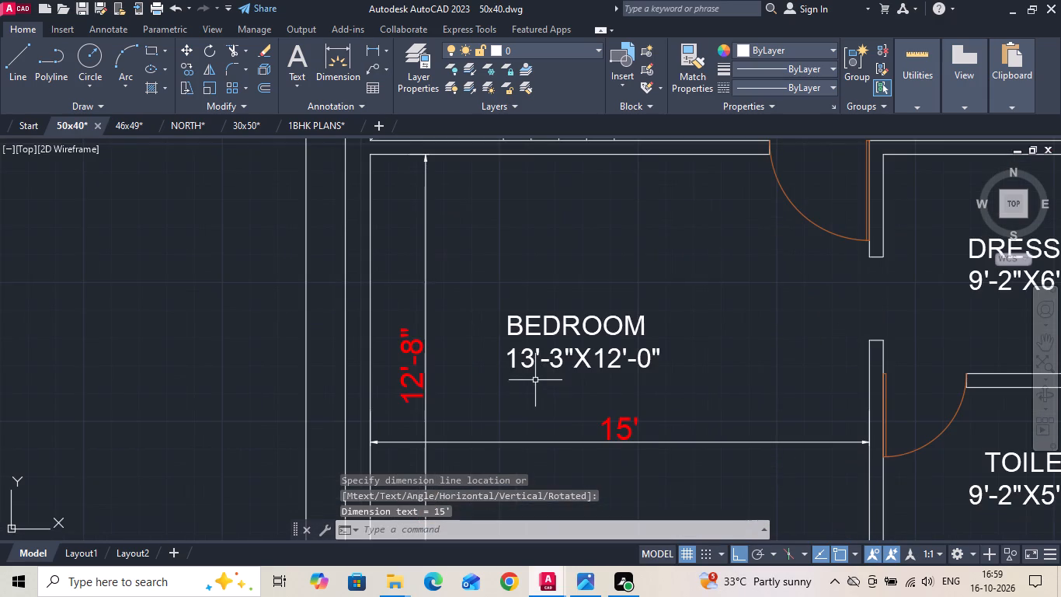
pyautogui.doubleClick(529, 365)
pyautogui.press('BackSpace')
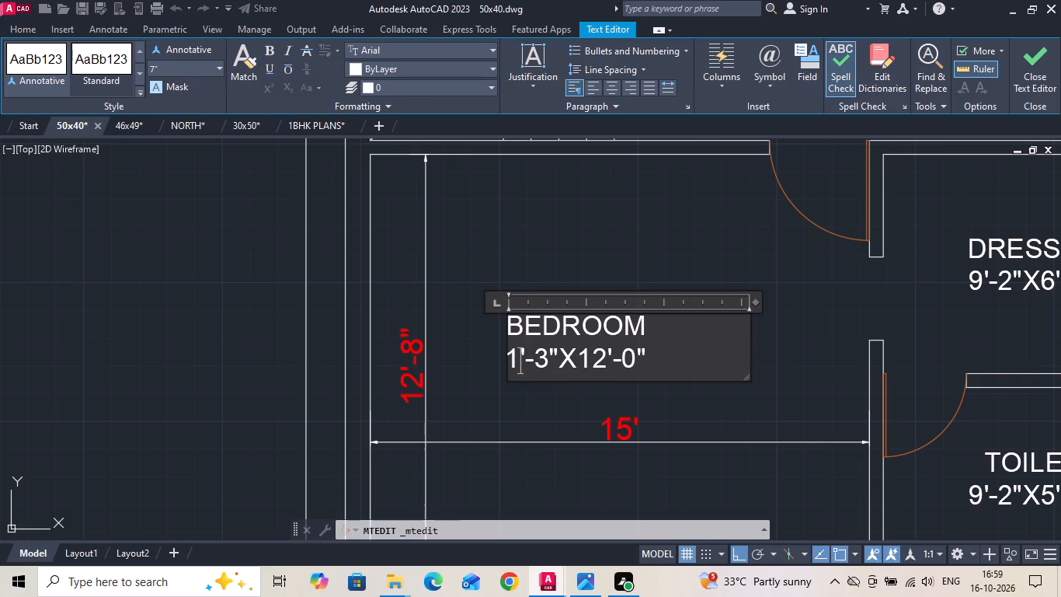
pyautogui.press('5')
pyautogui.click(562, 363)
pyautogui.press('BackSpace')
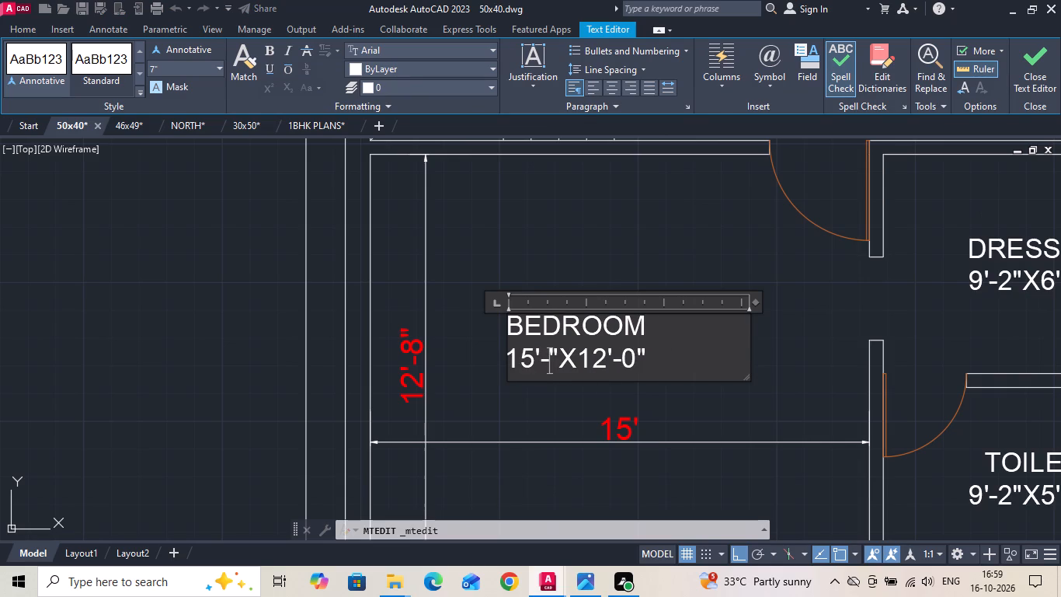
pyautogui.press('0')
pyautogui.click(646, 361)
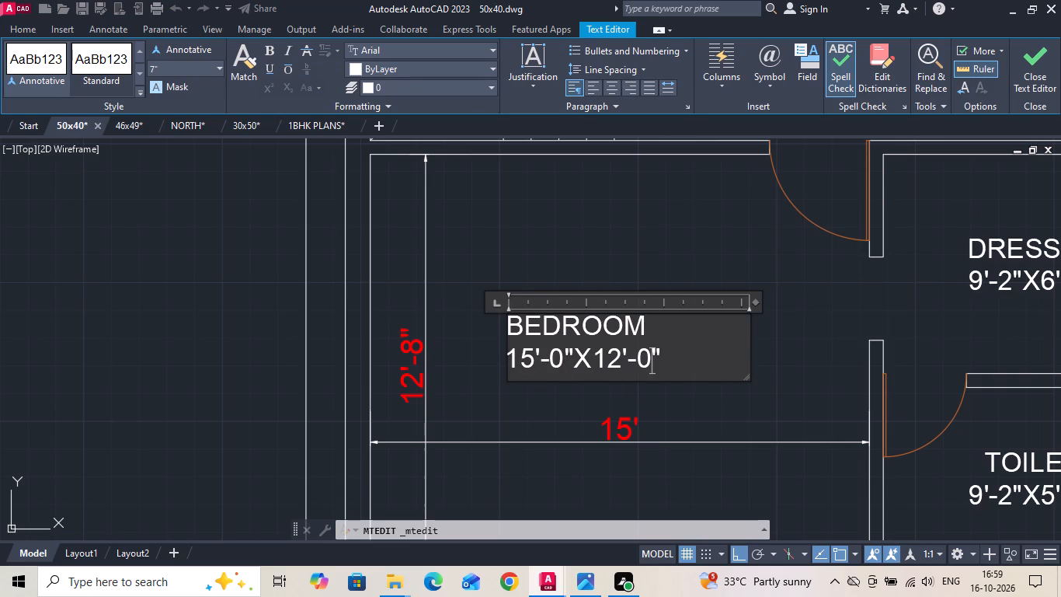
pyautogui.press('BackSpace')
pyautogui.press('8')
pyautogui.click(630, 398)
# Delete the two linear dimensions inside the lower bedroom.
pyautogui.moveTo(540, 410); pyautogui.dragTo(468, 442)
pyautogui.click(421, 465)
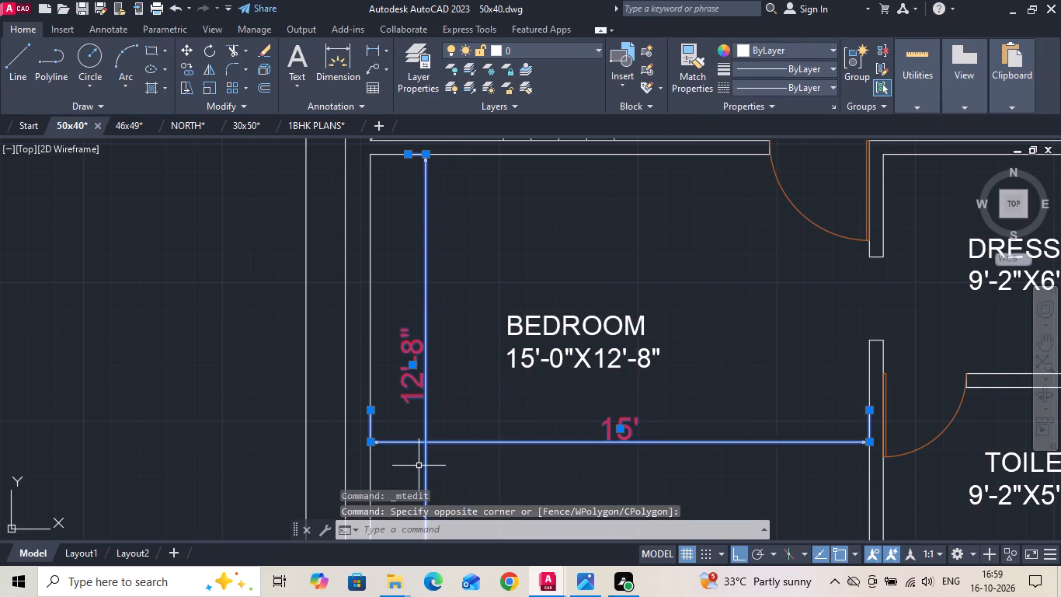
pyautogui.press('Delete')
# Offset the lower bedroom's upper inner wall line 18" into the room for the wardrobe front.
pyautogui.write('O')
pyautogui.press('space')
pyautogui.press('1')
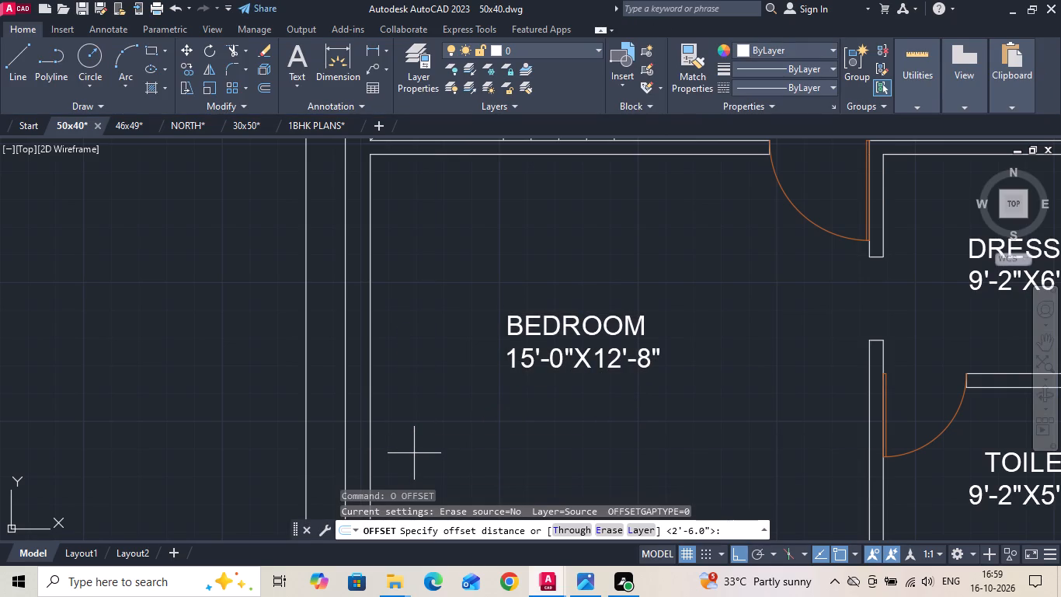
pyautogui.press('8')
pyautogui.press('space')
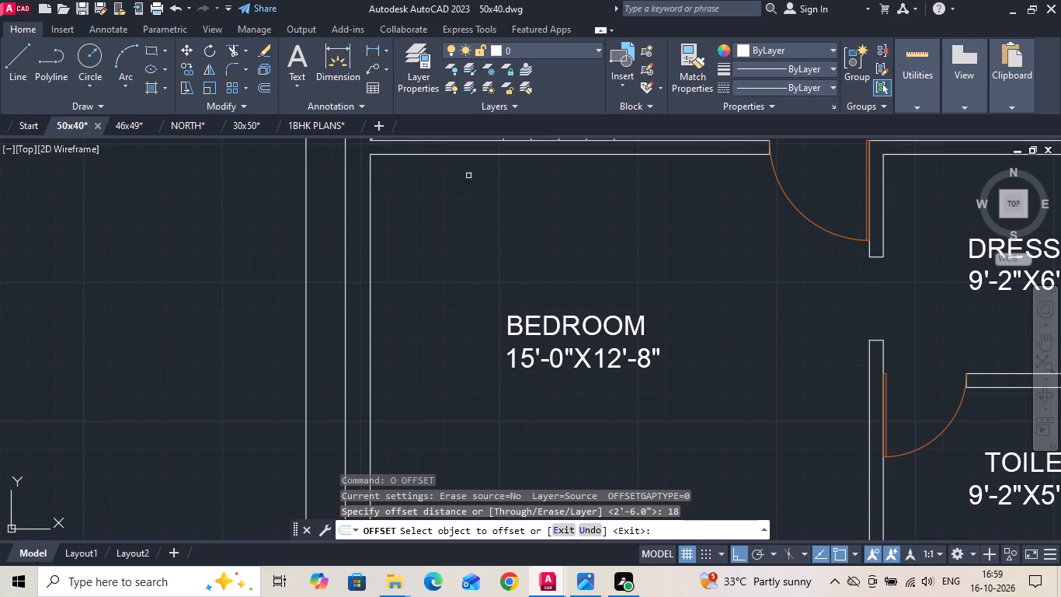
pyautogui.moveTo(480, 153); pyautogui.dragTo(481, 164)
pyautogui.moveTo(474, 211); pyautogui.dragTo(474, 219)
pyautogui.scroll(-3, 497, 305)
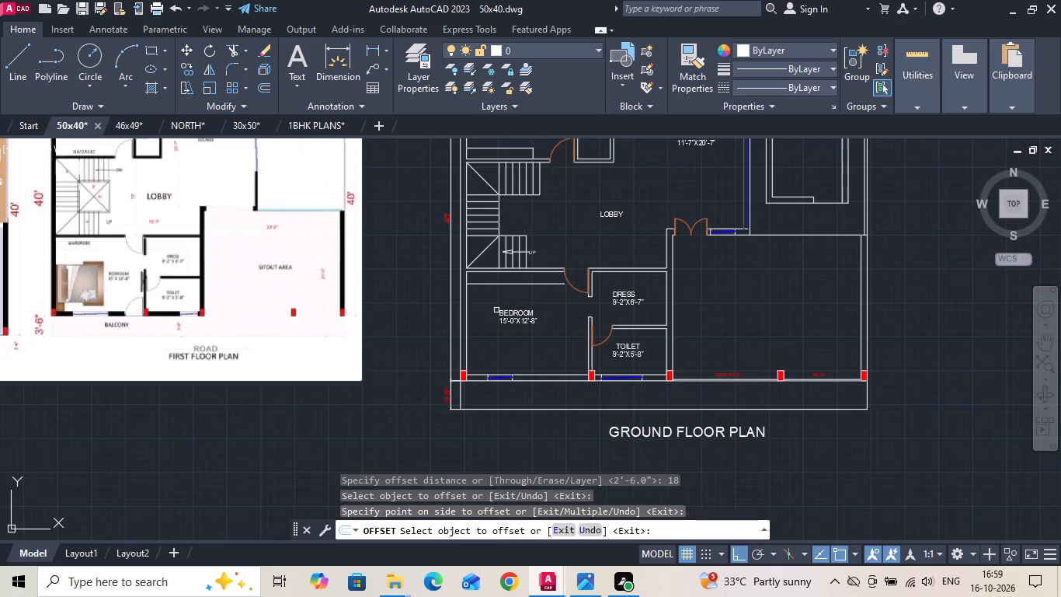
pyautogui.press('Escape')
# Draw a vertical line from the upper bedroom wardrobe's end down past the lower bedroom's wardrobe front line.
pyautogui.moveTo(523, 268); pyautogui.dragTo(537, 303, button='middle')
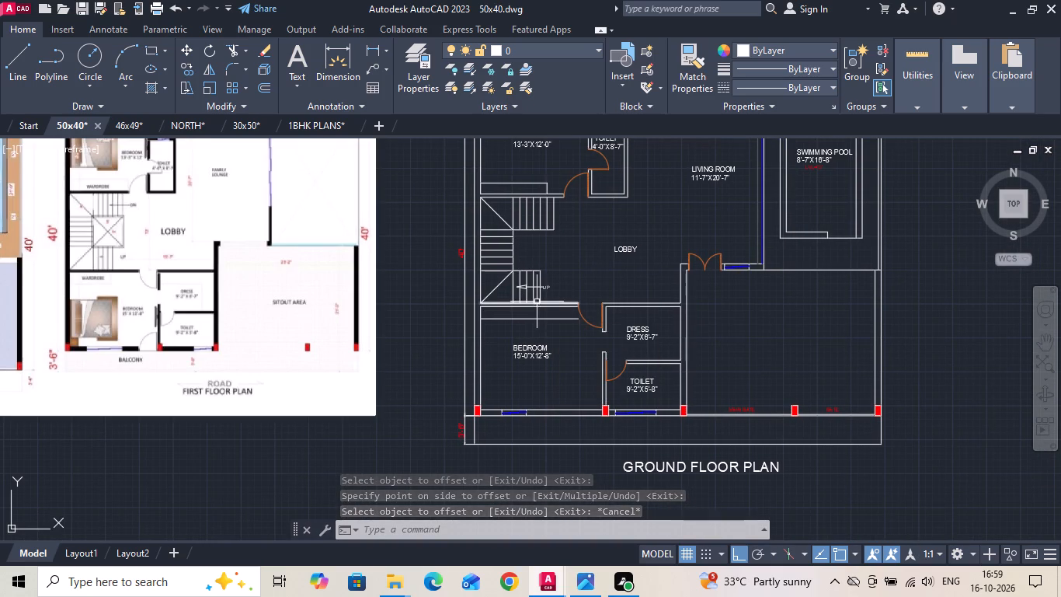
pyautogui.press('l')
pyautogui.press('space')
pyautogui.scroll(1, 543, 184)
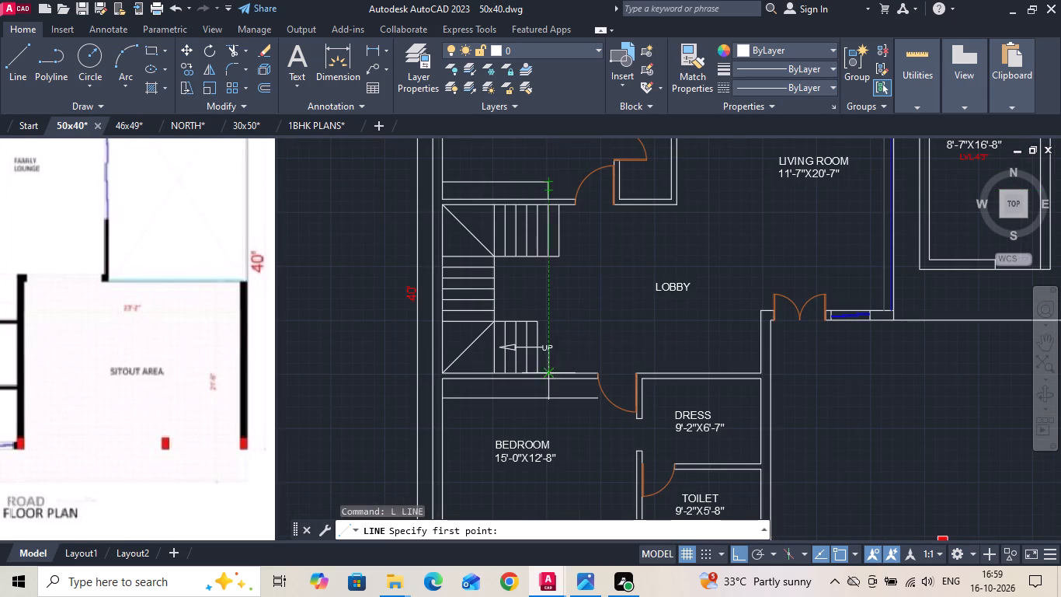
pyautogui.scroll(-1, 571, 377)
pyautogui.scroll(2, 119, 333)
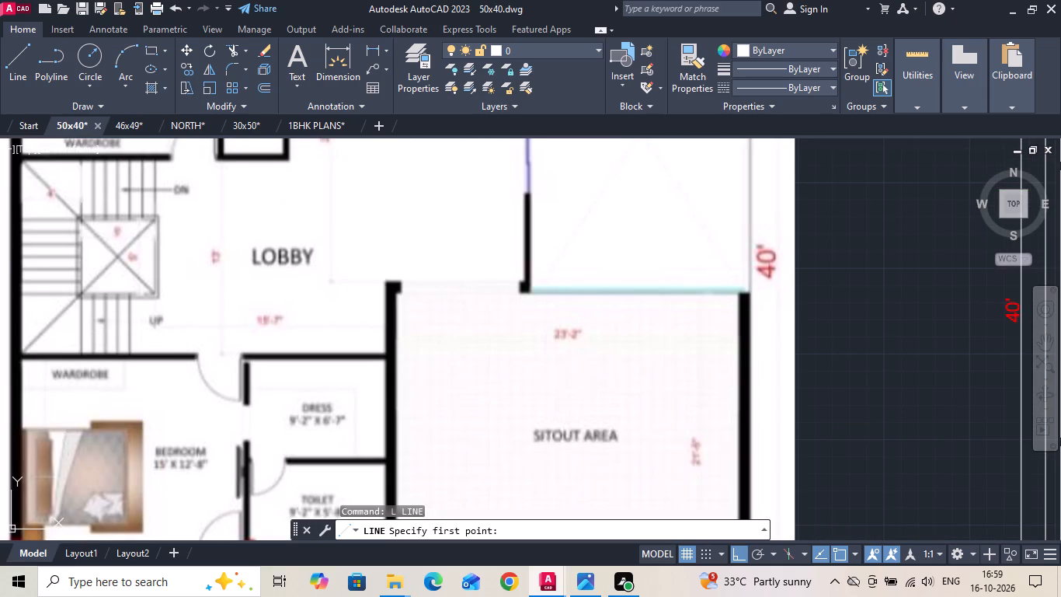
pyautogui.scroll(-3, 263, 297)
pyautogui.scroll(1, 446, 306)
pyautogui.scroll(1, 518, 274)
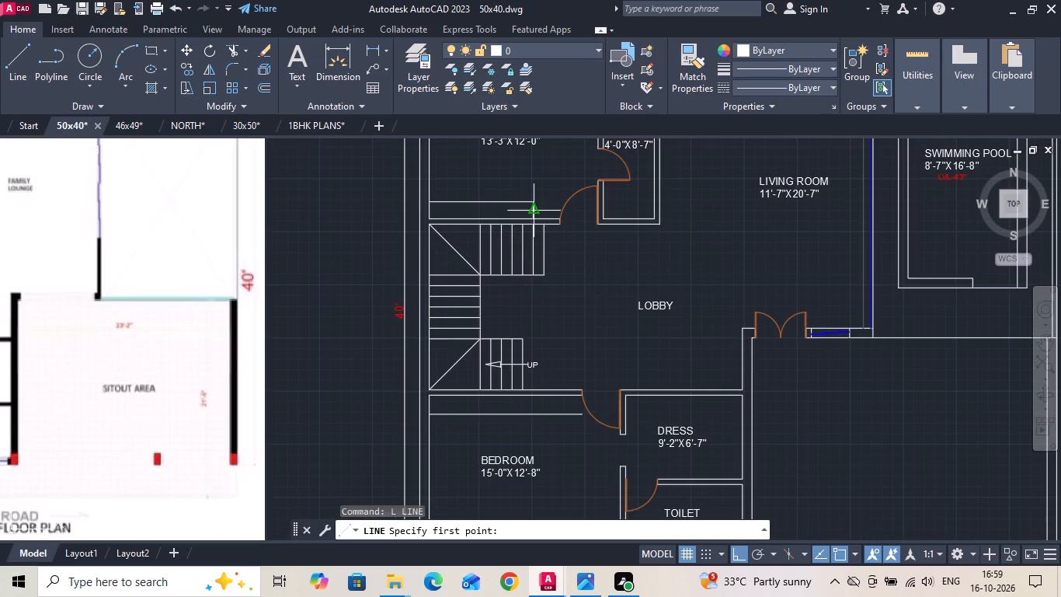
pyautogui.moveTo(537, 206); pyautogui.dragTo(539, 214)
pyautogui.click(544, 434)
pyautogui.press('Escape')
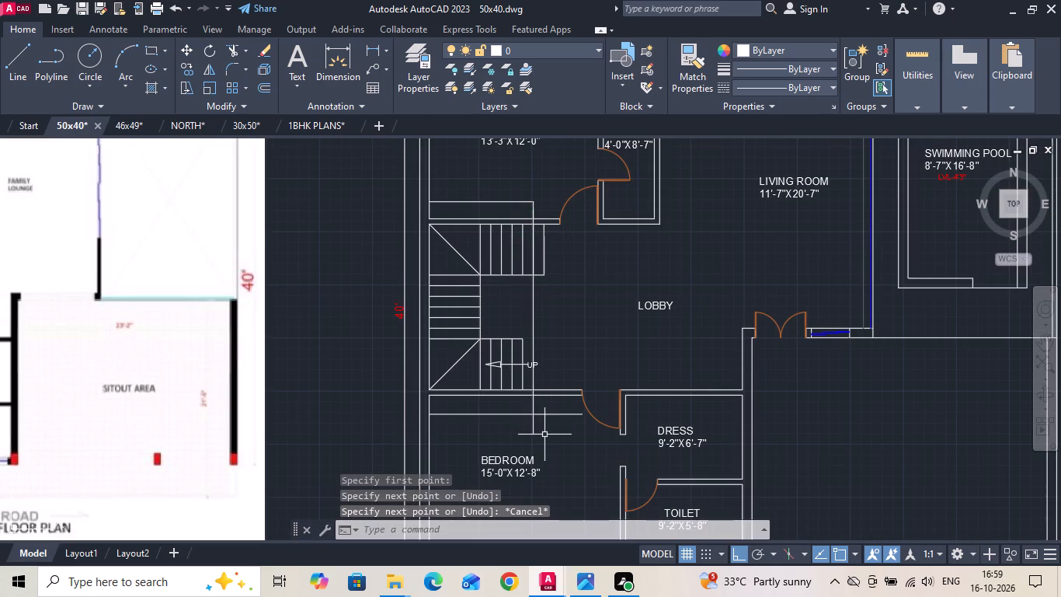
# Trim the vertical line to the lower bedroom's wardrobe depth and delete its leftover piece across the stairs.
pyautogui.press('t')
pyautogui.press('r')
pyautogui.press('space')
pyautogui.press('space')
pyautogui.click(534, 422)
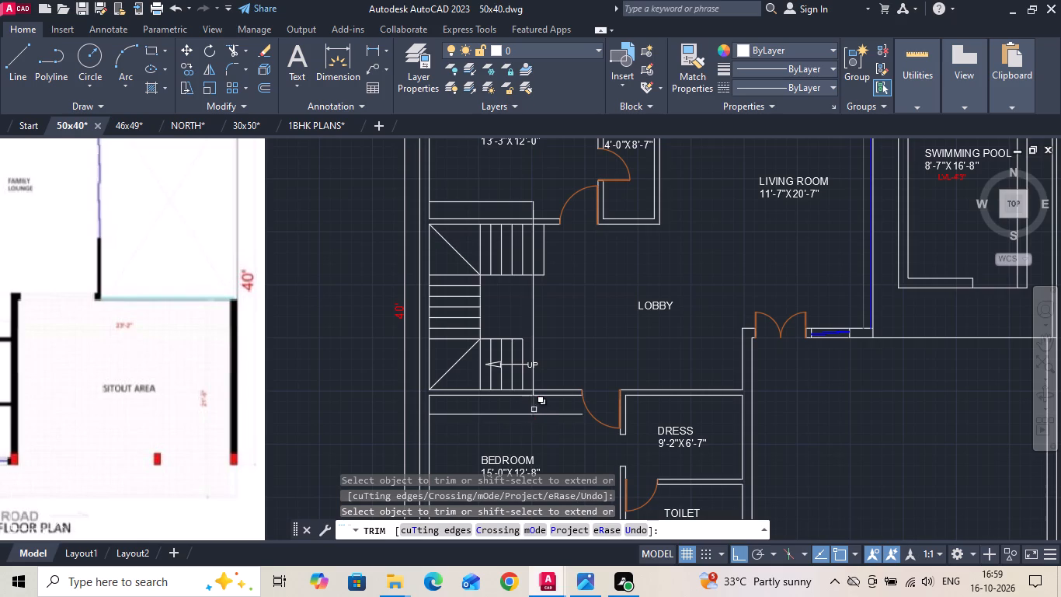
pyautogui.scroll(2, 534, 403)
pyautogui.click(530, 375)
pyautogui.press('Escape')
pyautogui.click(532, 347)
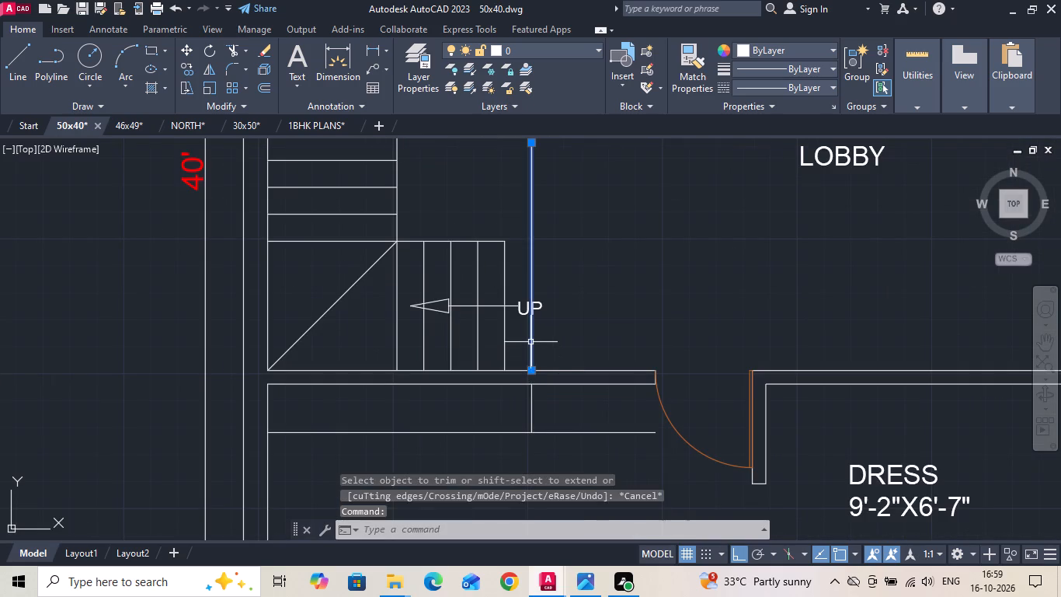
pyautogui.press('Delete')
# Trim the lower wardrobe's front line where it runs past the new end line toward the bedroom door.
pyautogui.write('TR')
pyautogui.press('space')
pyautogui.moveTo(576, 400); pyautogui.dragTo(577, 408)
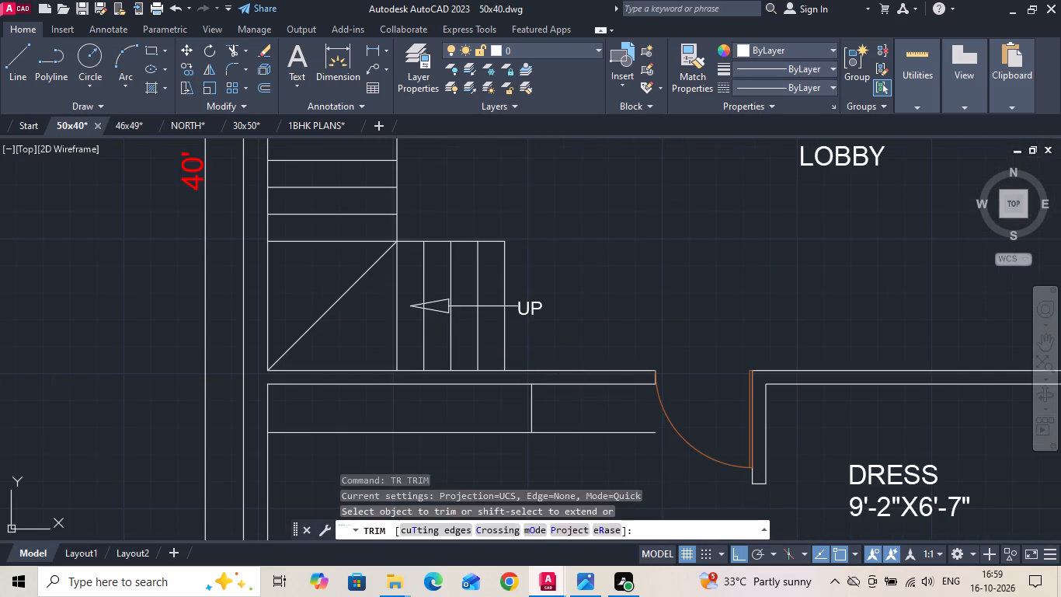
pyautogui.moveTo(577, 408); pyautogui.dragTo(578, 466)
pyautogui.scroll(-2, 569, 284)
pyautogui.press('Escape')
pyautogui.scroll(-2, 570, 279)
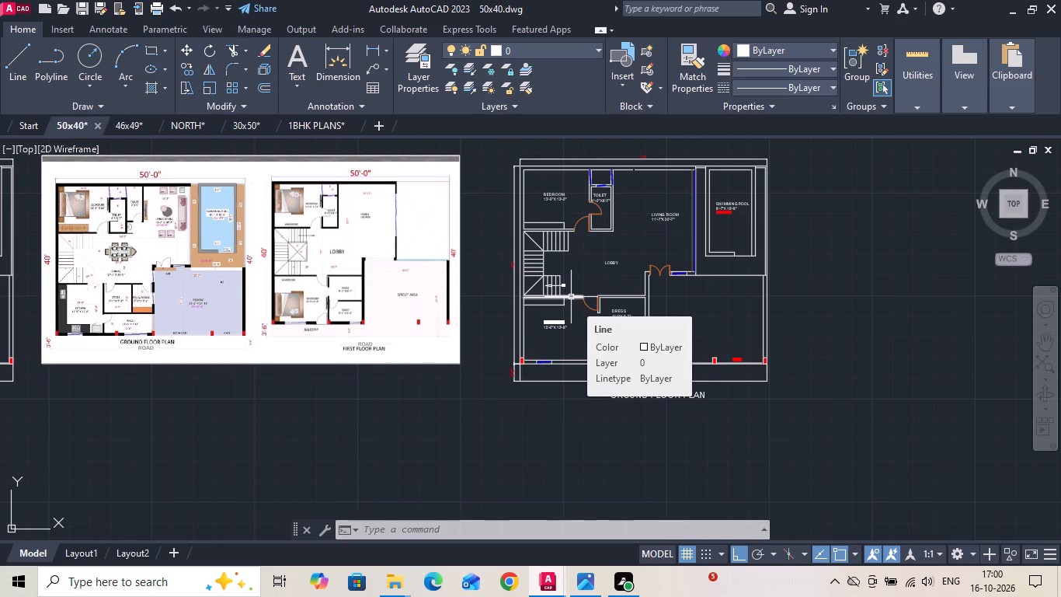
# Save the drawing.
pyautogui.press('Escape')
pyautogui.hotkey('ctrl', 's')
pyautogui.hotkey('ctrl', 's')
pyautogui.hotkey('ctrl', 's')
pyautogui.hotkey('ctrl', 's')
pyautogui.hotkey('ctrl', 's')
pyautogui.hotkey('ctrl', 's')
pyautogui.hotkey('ctrl', 's')
pyautogui.hotkey('ctrl', 's')
pyautogui.hotkey('ctrl', 's')
pyautogui.hotkey('ctrl', 's')
pyautogui.hotkey('ctrl', 's')
pyautogui.hotkey('ctrl', 's')
pyautogui.hotkey('ctrl', 's')
pyautogui.hotkey('ctrl', 's')
pyautogui.hotkey('ctrl', 's')
pyautogui.hotkey('ctrl', 's')
pyautogui.hotkey('ctrl', 's')
pyautogui.hotkey('ctrl', 's')
pyautogui.hotkey('ctrl', 's')
pyautogui.hotkey('ctrl', 's')
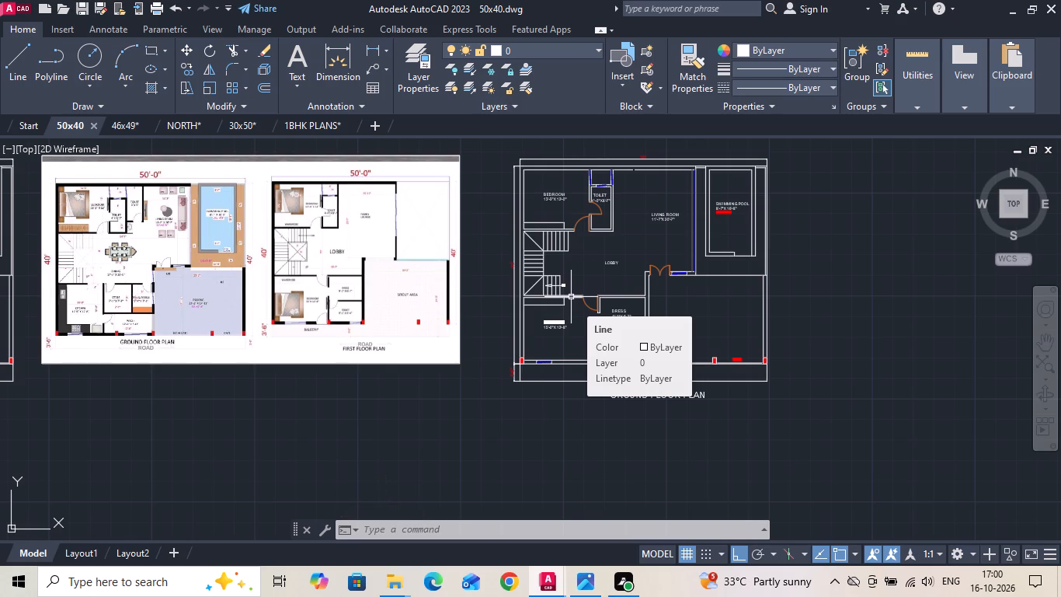
pyautogui.press('Escape')
pyautogui.hotkey('ctrl', 's')
pyautogui.press('Escape')
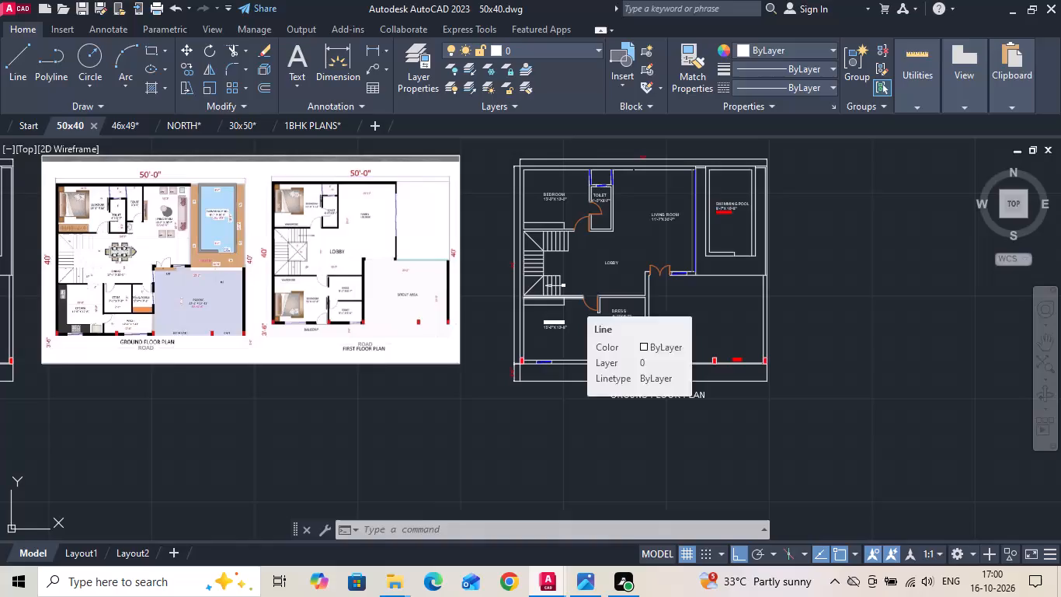
pyautogui.hotkey('ctrl', 's')
pyautogui.hotkey('ctrl', 's')
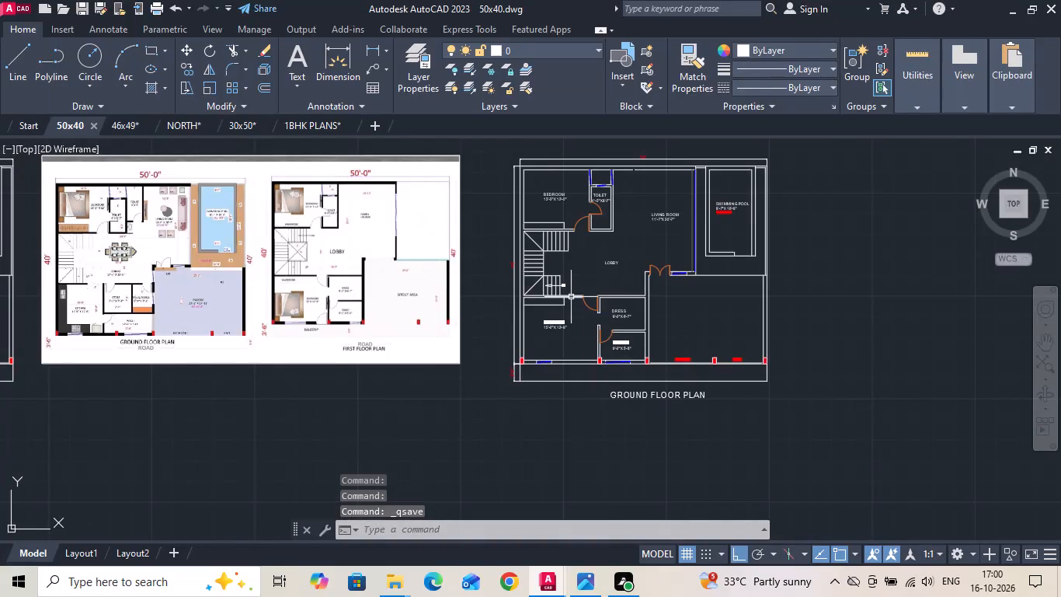
pyautogui.press('Escape')
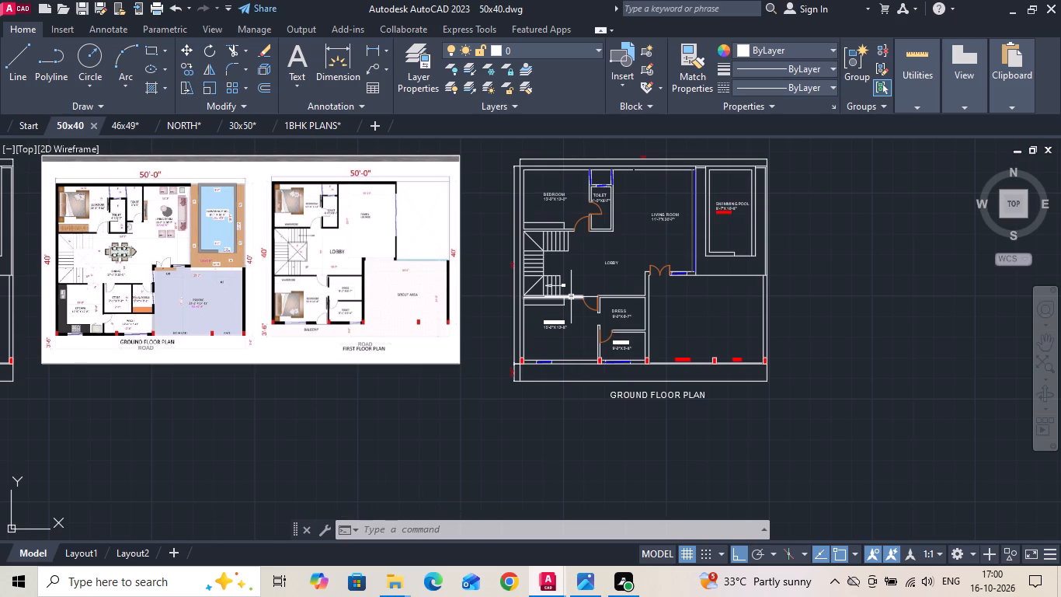
pyautogui.press('Escape')
pyautogui.hotkey('ctrl', 's')
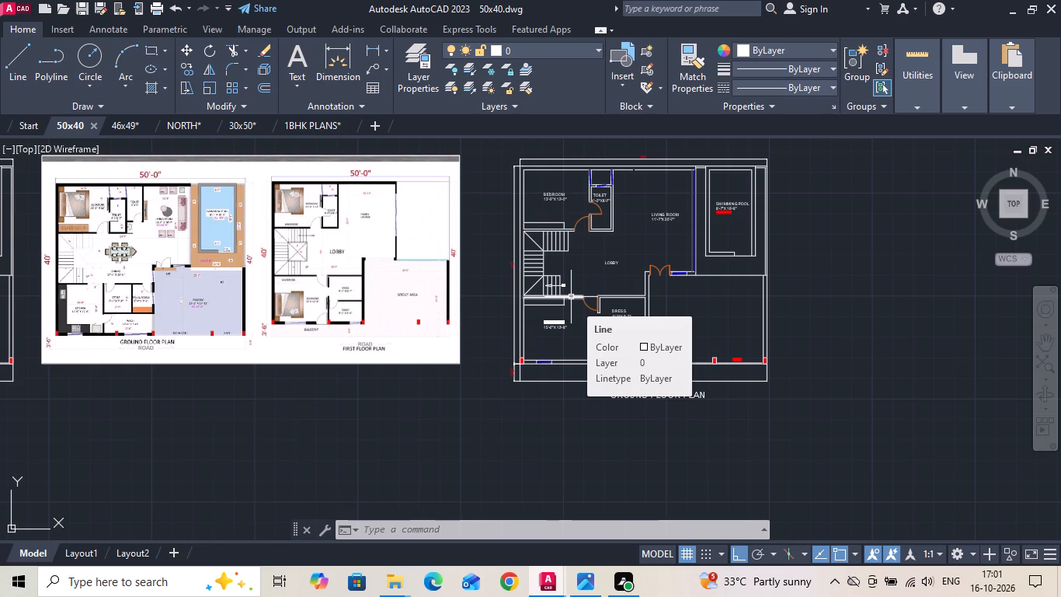
pyautogui.press('Escape')
pyautogui.hotkey('ctrl', 's')
pyautogui.press('Escape')
pyautogui.hotkey('ctrl', 's')
pyautogui.press('Escape')
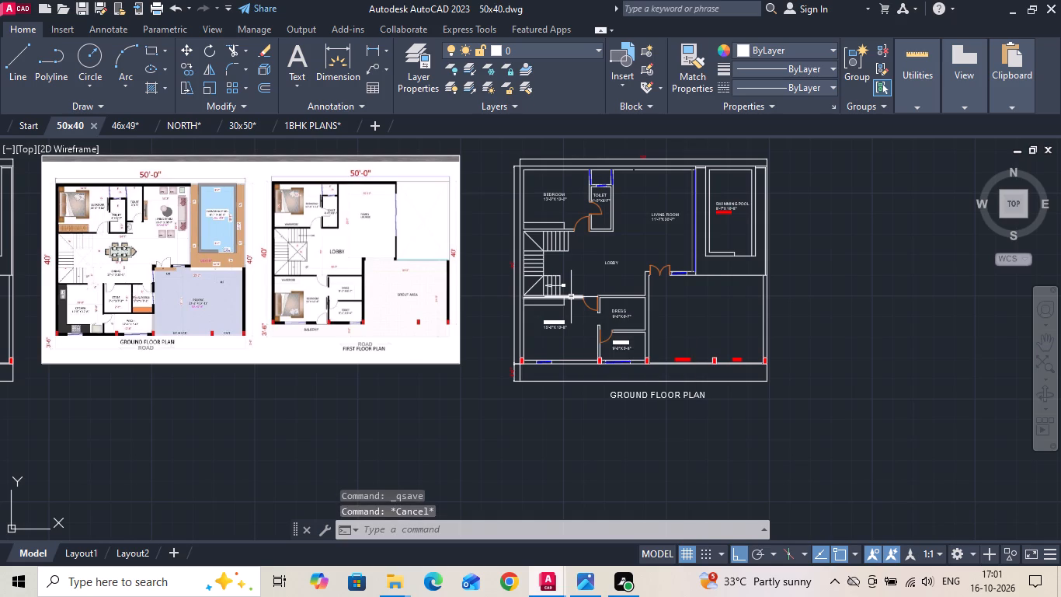
pyautogui.hotkey('ctrl', 's')
pyautogui.hotkey('ctrl', 's')
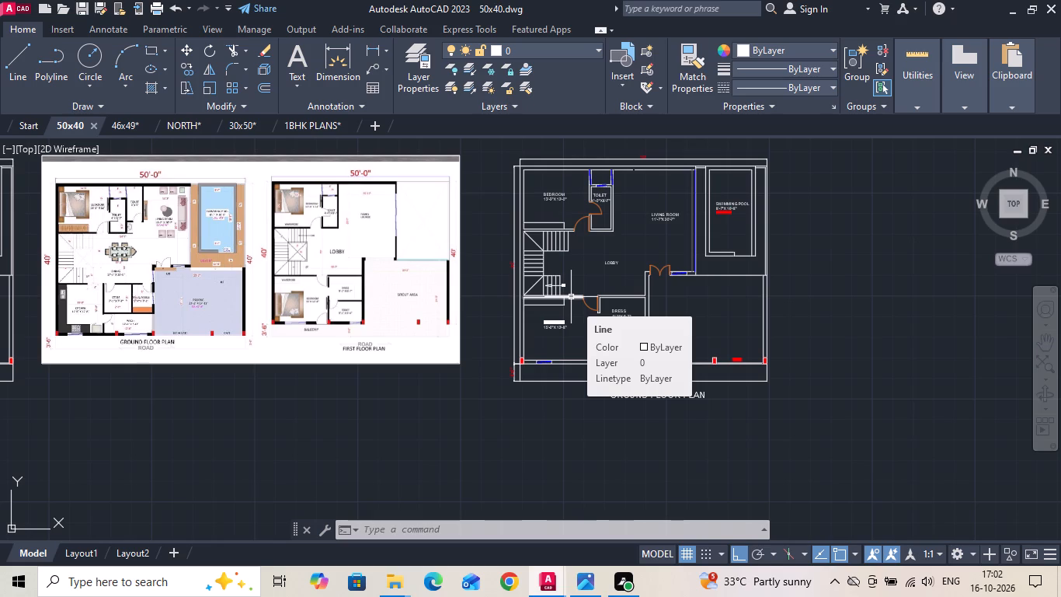
pyautogui.press('Escape')
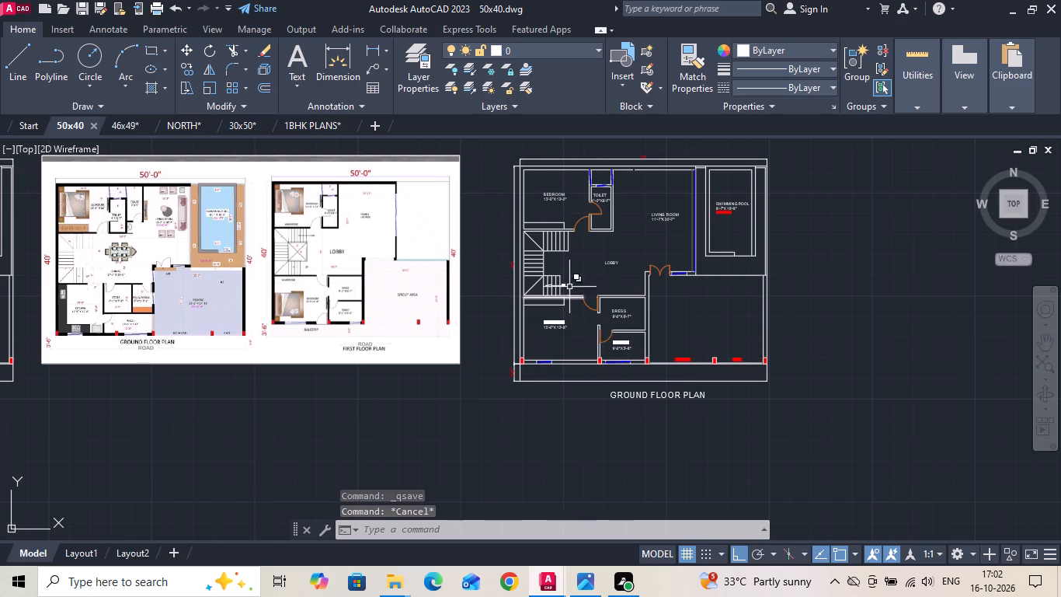
# Delete the swimming pool's side and top outlines along with the adjoining wall lines beside the living room.
pyautogui.scroll(1, 391, 250)
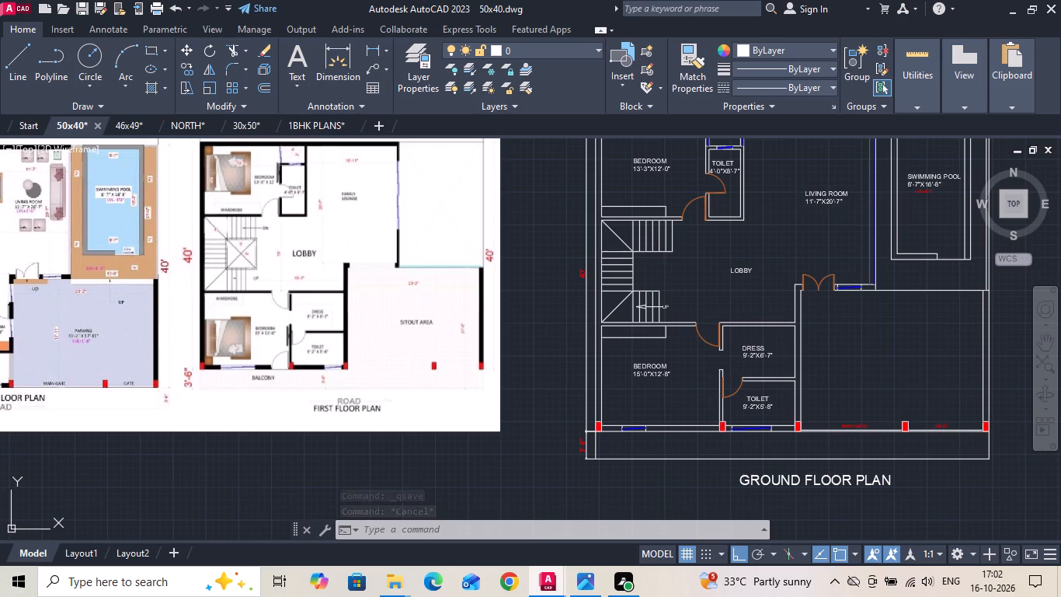
pyautogui.scroll(-1, 284, 289)
pyautogui.moveTo(294, 319); pyautogui.dragTo(318, 362, button='middle')
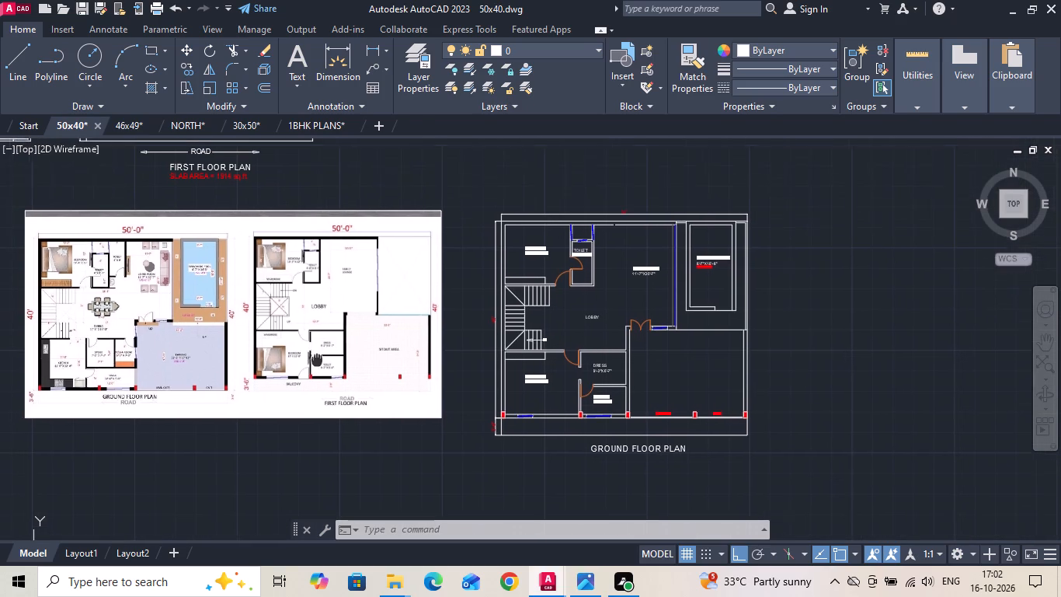
pyautogui.moveTo(318, 362); pyautogui.dragTo(319, 363, button='middle')
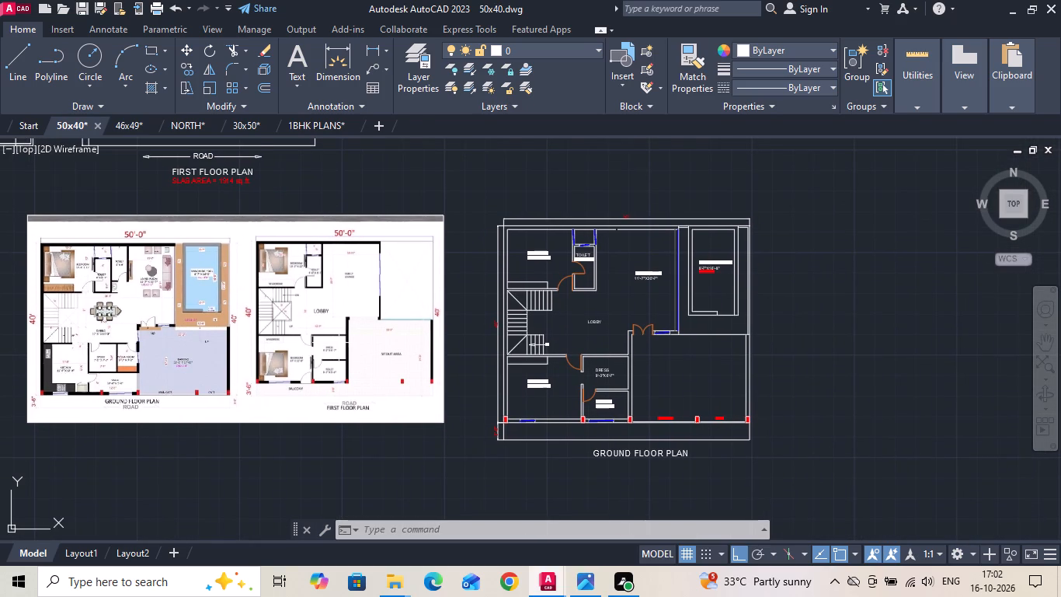
pyautogui.scroll(1, 691, 393)
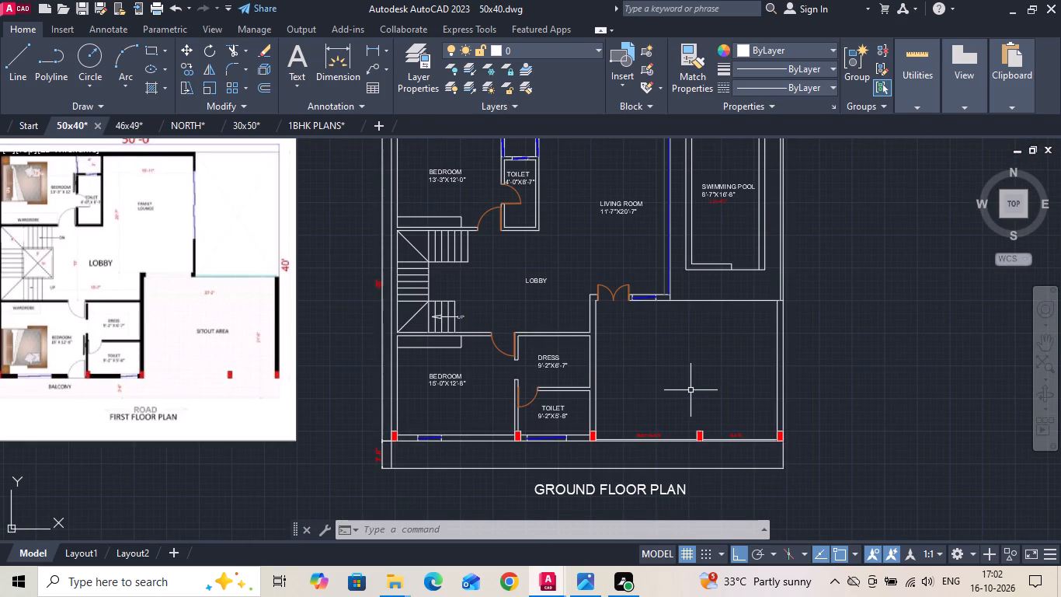
pyautogui.moveTo(691, 389); pyautogui.dragTo(697, 414, button='middle')
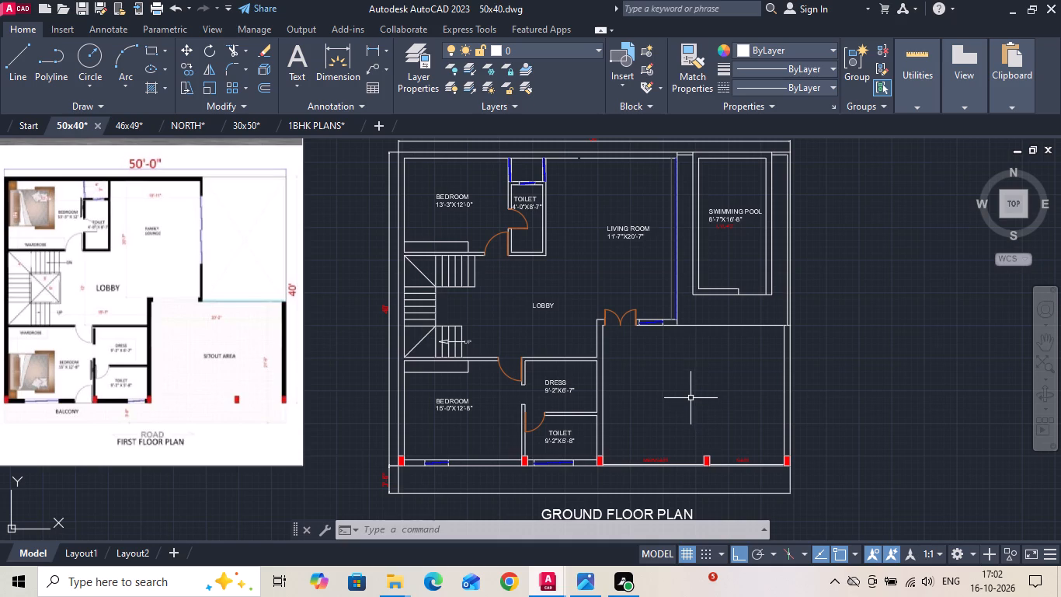
pyautogui.moveTo(775, 193); pyautogui.dragTo(788, 232, button='middle')
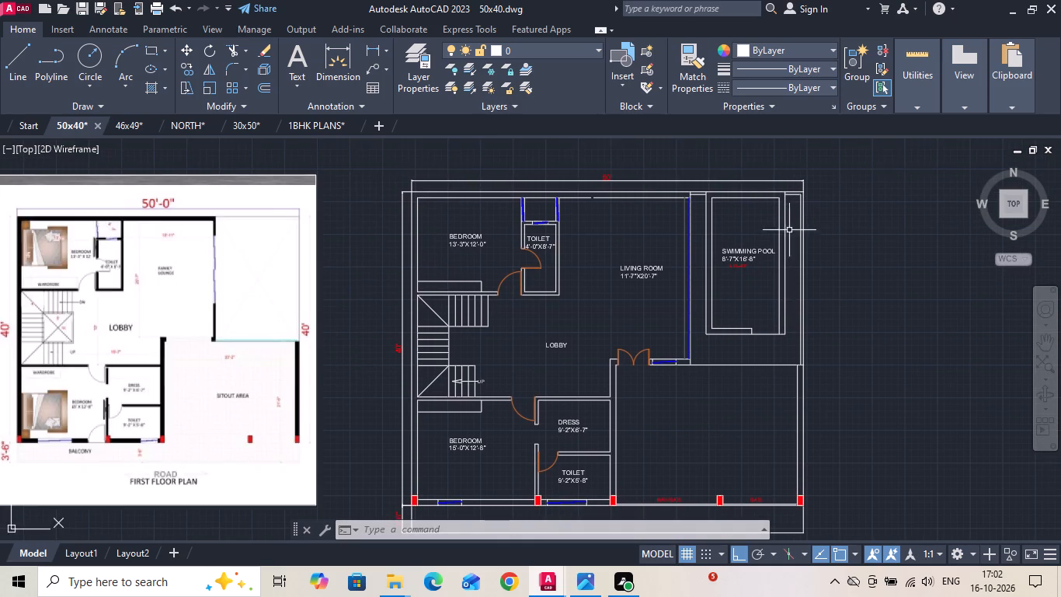
pyautogui.scroll(2, 794, 203)
pyautogui.scroll(-2, 793, 184)
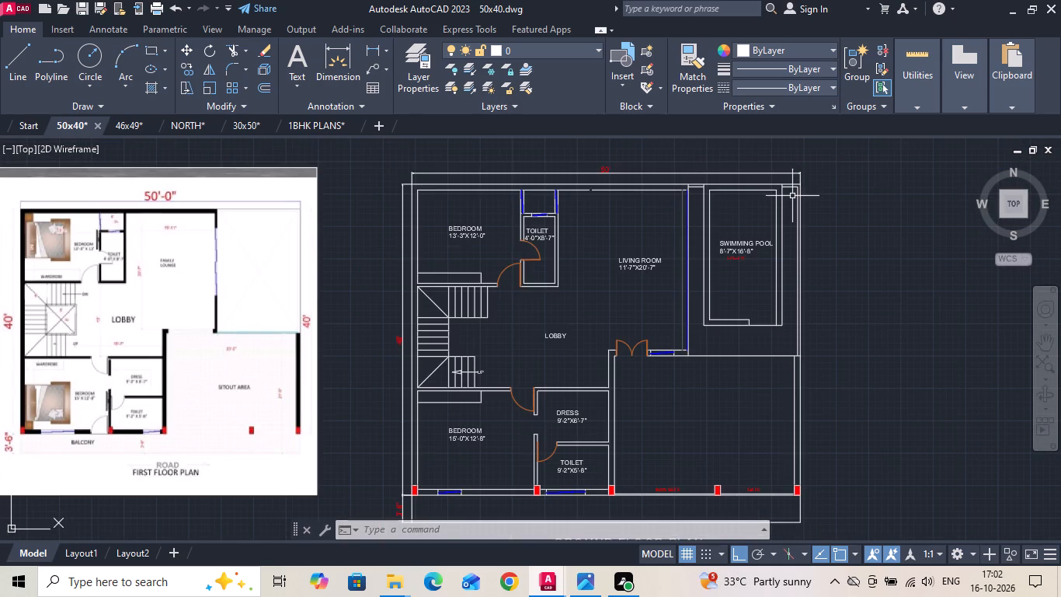
pyautogui.scroll(1, 792, 201)
pyautogui.click(798, 225)
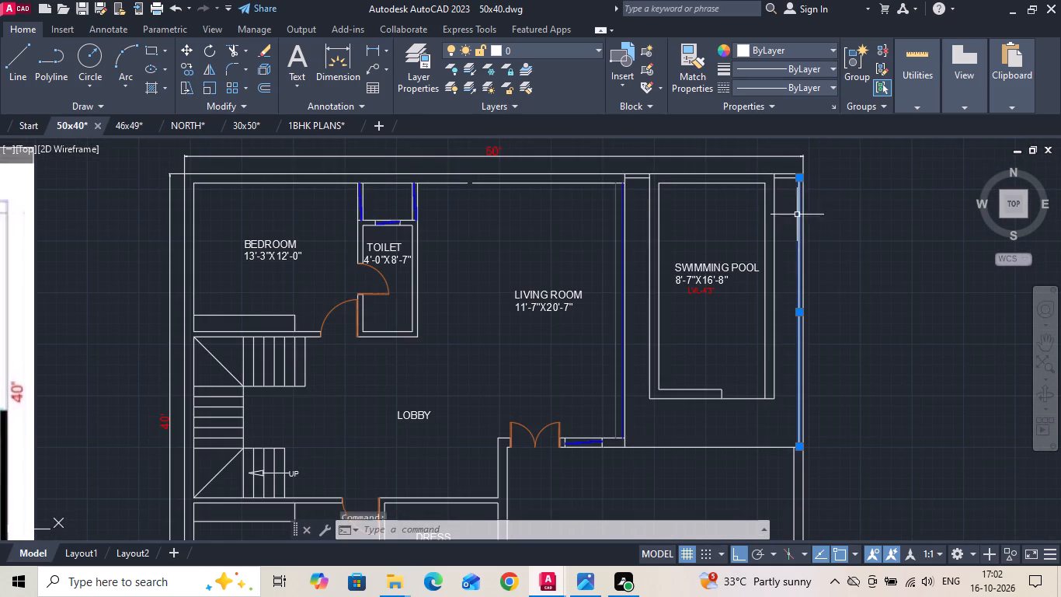
pyautogui.scroll(2, 788, 176)
pyautogui.moveTo(787, 175); pyautogui.dragTo(745, 199)
pyautogui.click(395, 310)
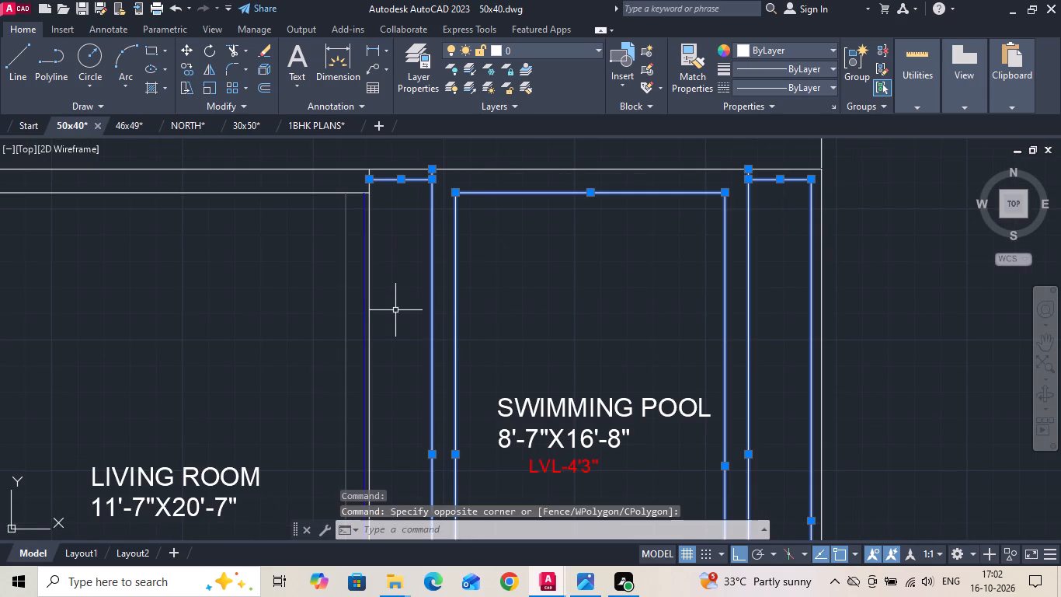
pyautogui.press('Delete')
# Delete the SWIMMING POOL label, its level text and the remaining lines at the pool's lower edge.
pyautogui.scroll(-2, 541, 254)
pyautogui.moveTo(558, 271); pyautogui.dragTo(517, 379)
pyautogui.click(505, 454)
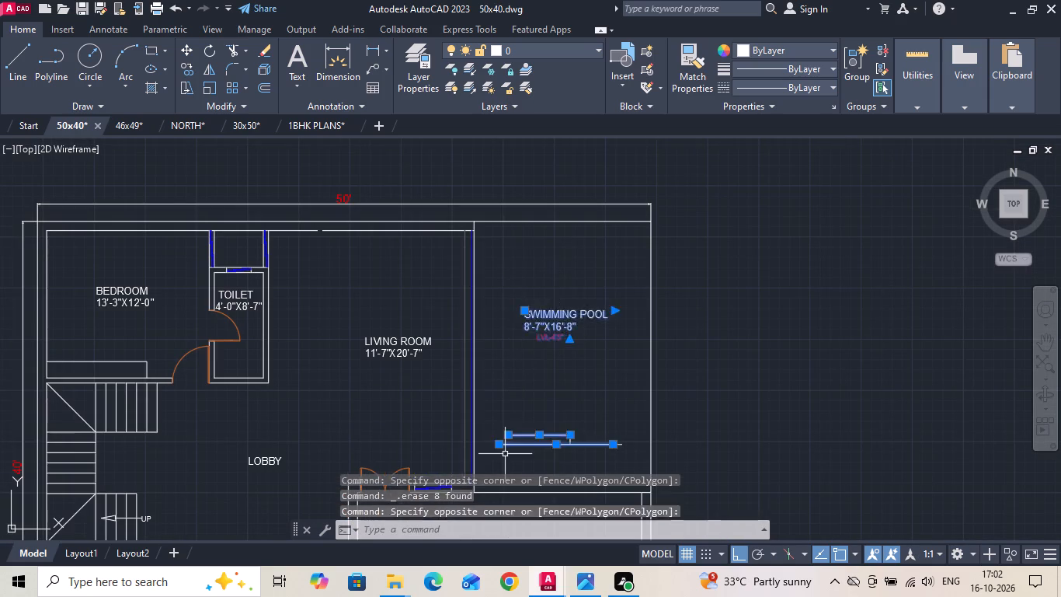
pyautogui.press('Delete')
pyautogui.click(631, 459)
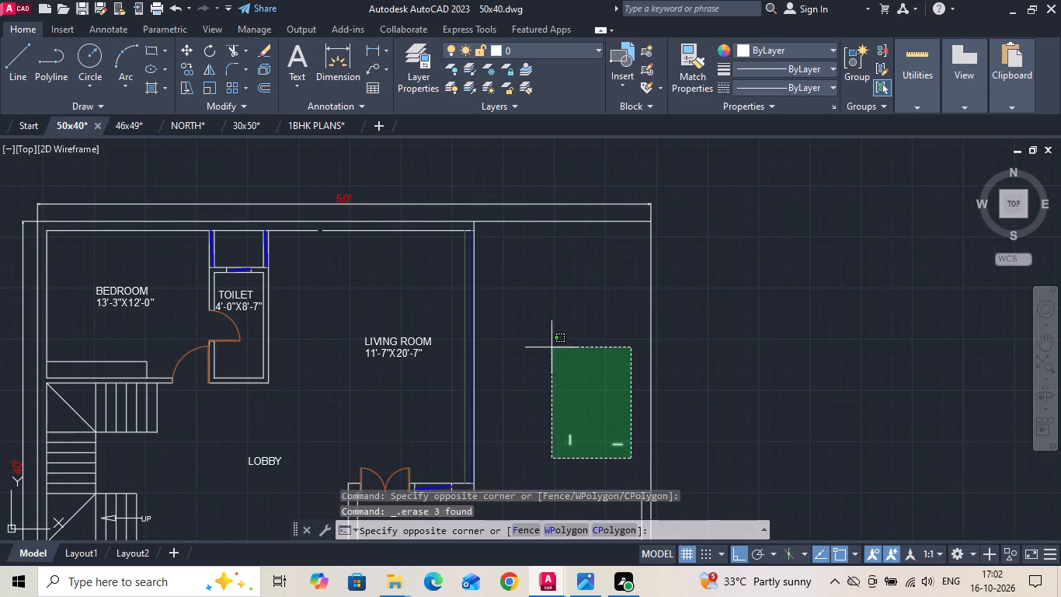
pyautogui.click(551, 347)
pyautogui.press('Delete')
# Delete the MAIN GATE and GATE labels along the front edge of the copied plan's former parking area.
pyautogui.scroll(-3, 604, 289)
pyautogui.scroll(2, 298, 312)
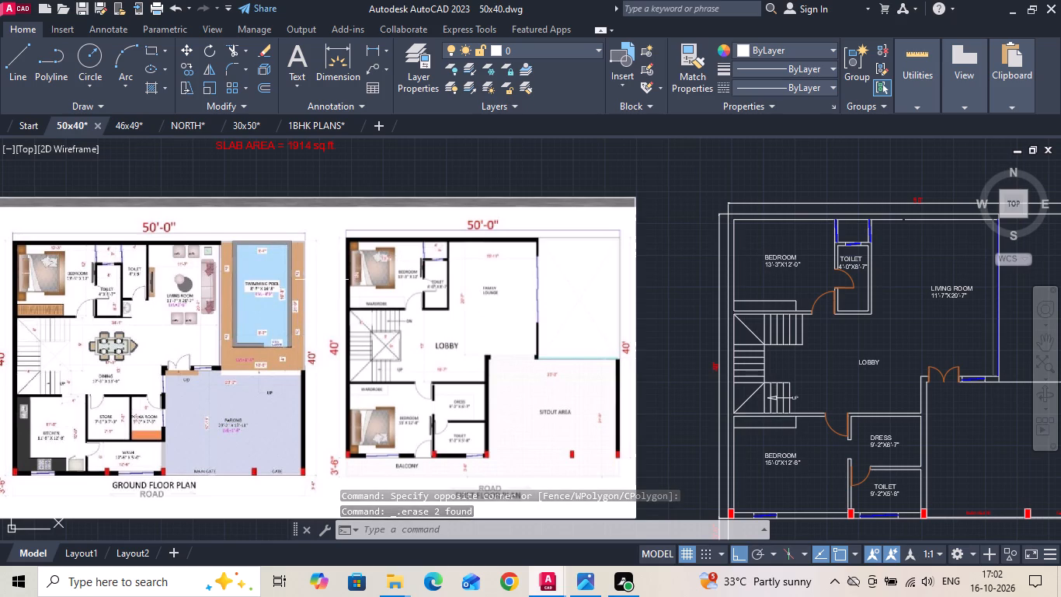
pyautogui.scroll(-1, 328, 274)
pyautogui.scroll(2, 499, 378)
pyautogui.scroll(-1, 334, 313)
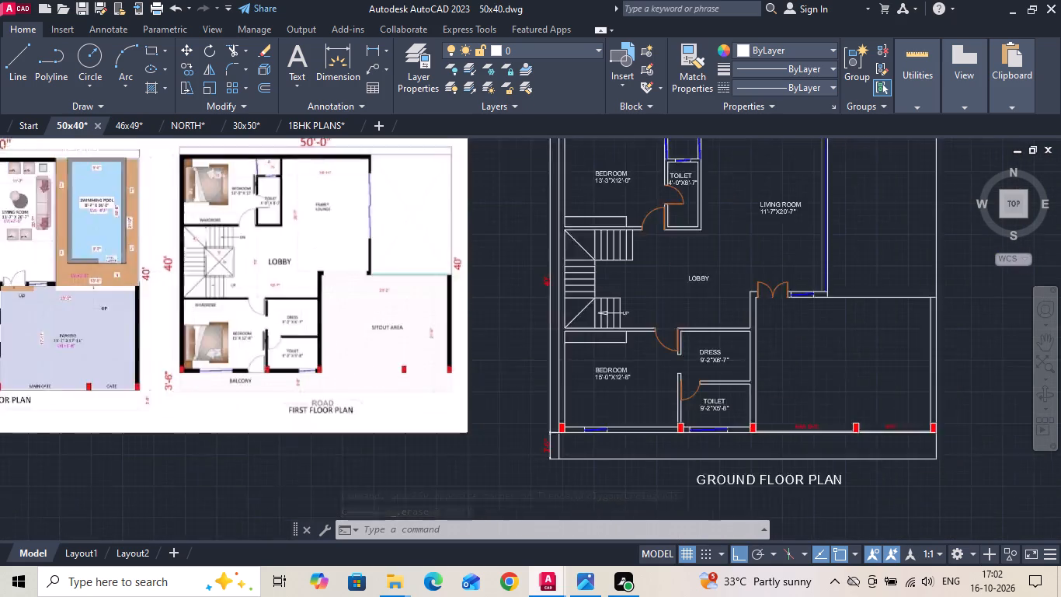
pyautogui.scroll(-1, 334, 313)
pyautogui.scroll(2, 609, 361)
pyautogui.scroll(-1, 612, 363)
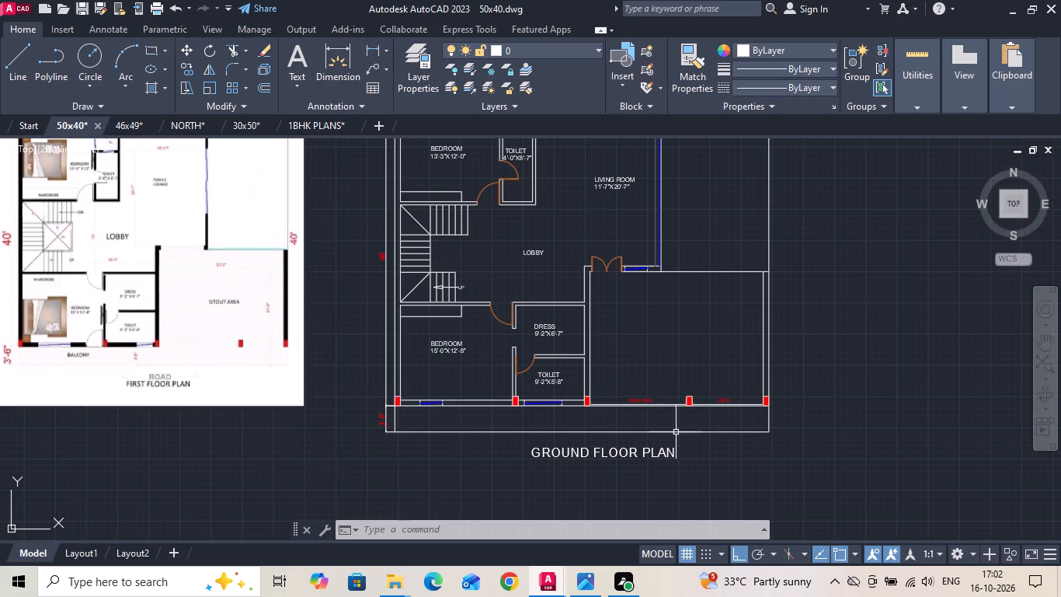
pyautogui.scroll(2, 713, 410)
pyautogui.click(725, 391)
pyautogui.click(527, 389)
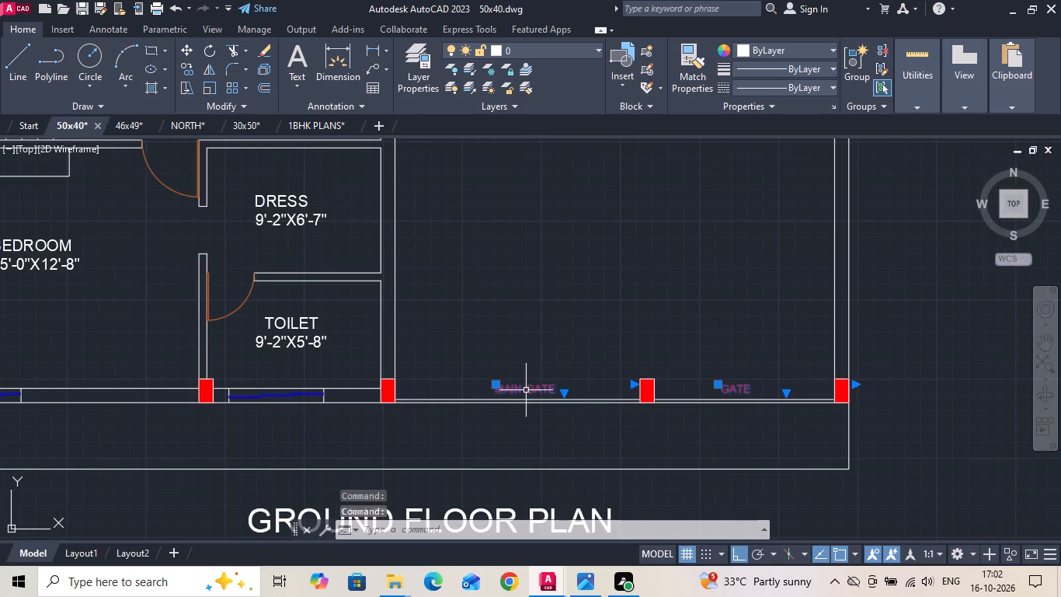
pyautogui.press('Delete')
# Copy the DRESS room label horizontally into the empty former parking area.
pyautogui.click(286, 215)
pyautogui.rightClick(284, 215)
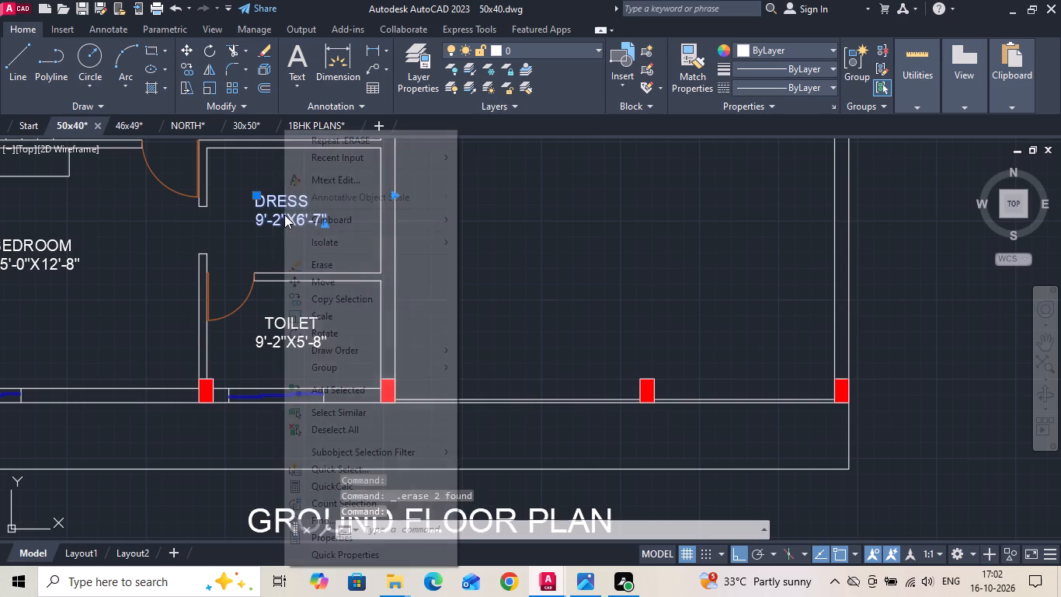
pyautogui.click(328, 297)
pyautogui.scroll(-2, 324, 286)
pyautogui.moveTo(329, 256); pyautogui.dragTo(374, 263)
pyautogui.scroll(2, 453, 257)
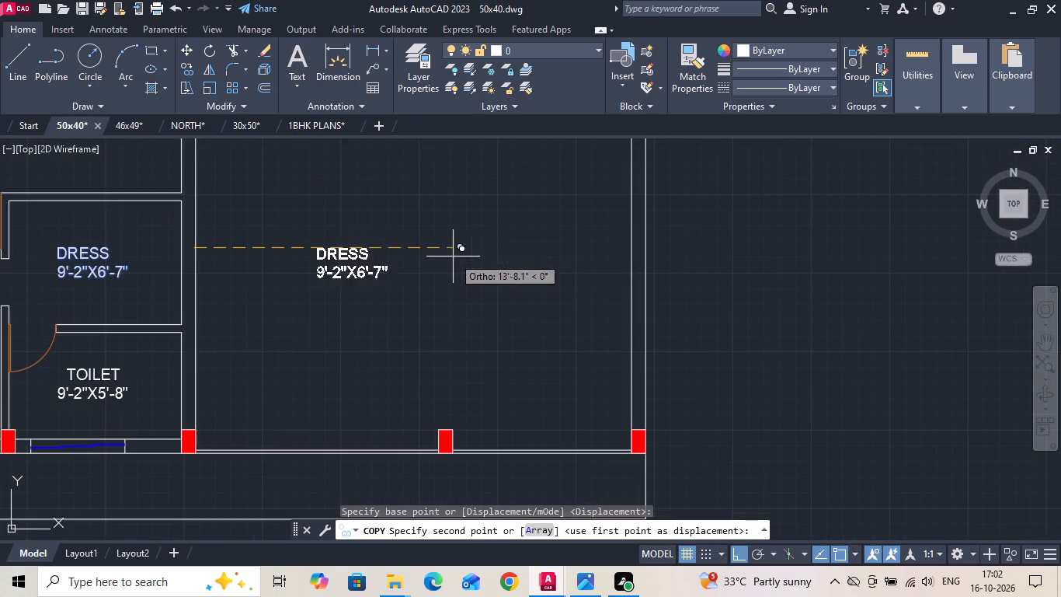
pyautogui.click(549, 267)
pyautogui.press('Escape')
# Replace the copied label's room name and size with the text SIT-OUT AREA.
pyautogui.doubleClick(456, 255)
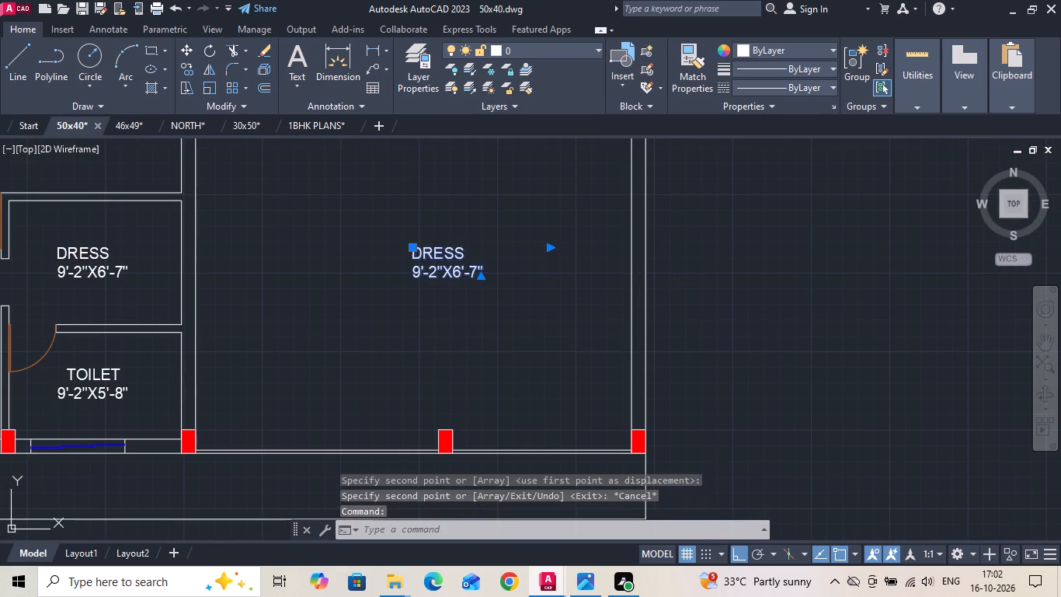
pyautogui.scroll(-3, 567, 316)
pyautogui.scroll(3, 556, 321)
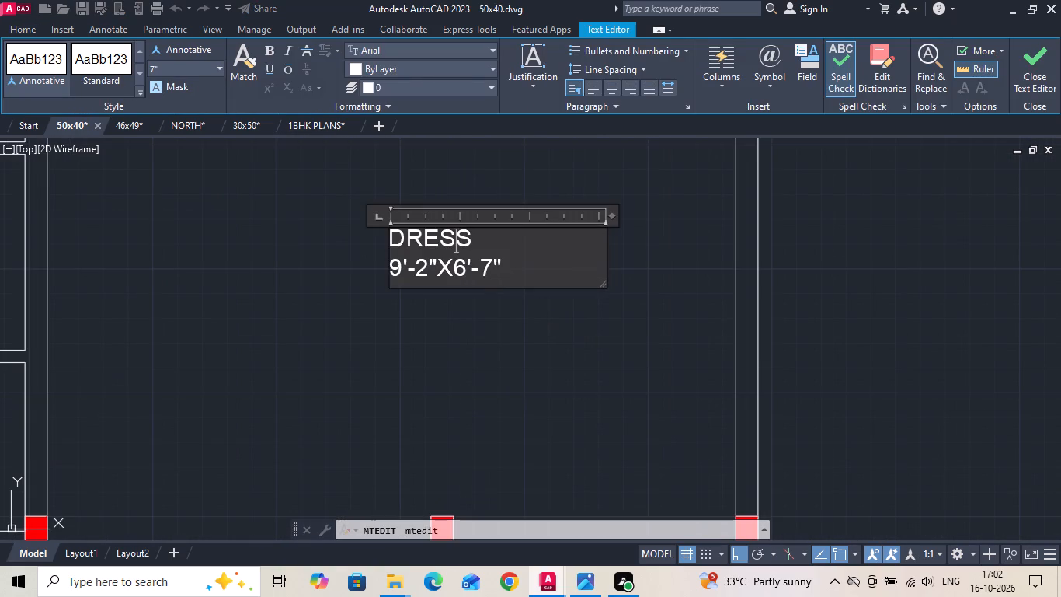
pyautogui.moveTo(516, 270); pyautogui.dragTo(280, 269)
pyautogui.press('BackSpace')
pyautogui.press('BackSpace')
pyautogui.press('BackSpace')
pyautogui.press('BackSpace')
pyautogui.press('BackSpace')
pyautogui.press('BackSpace')
pyautogui.press('BackSpace')
pyautogui.press('BackSpace')
pyautogui.press('BackSpace')
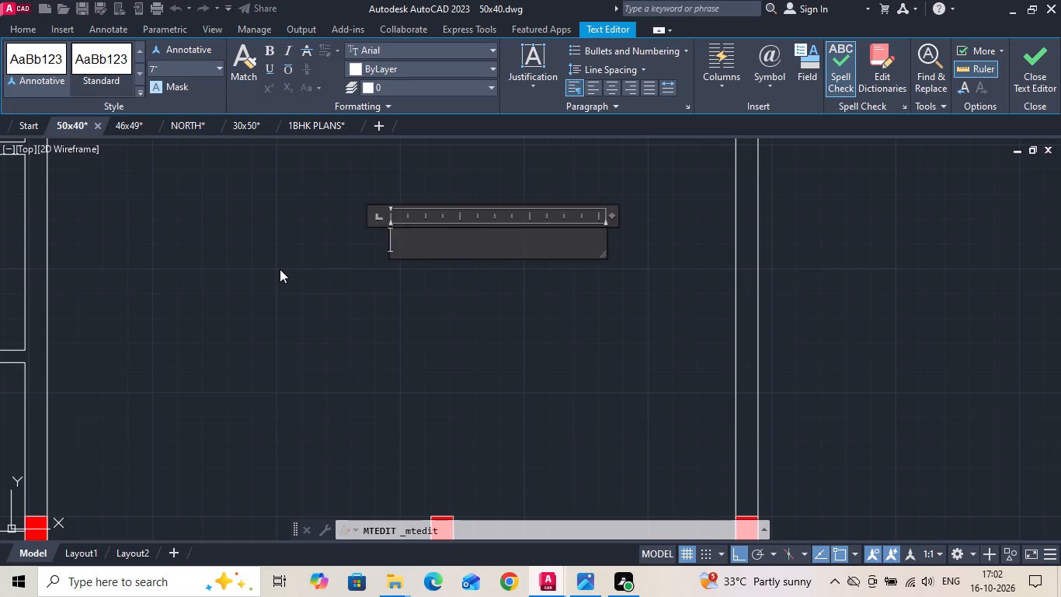
pyautogui.write('SIT')
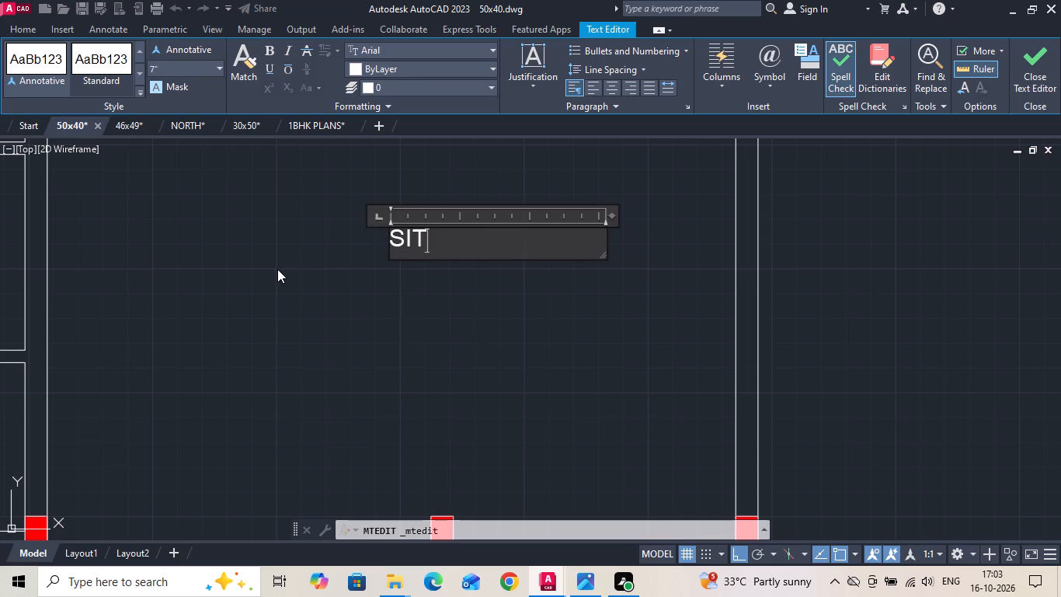
pyautogui.write('-OUT')
pyautogui.press('space')
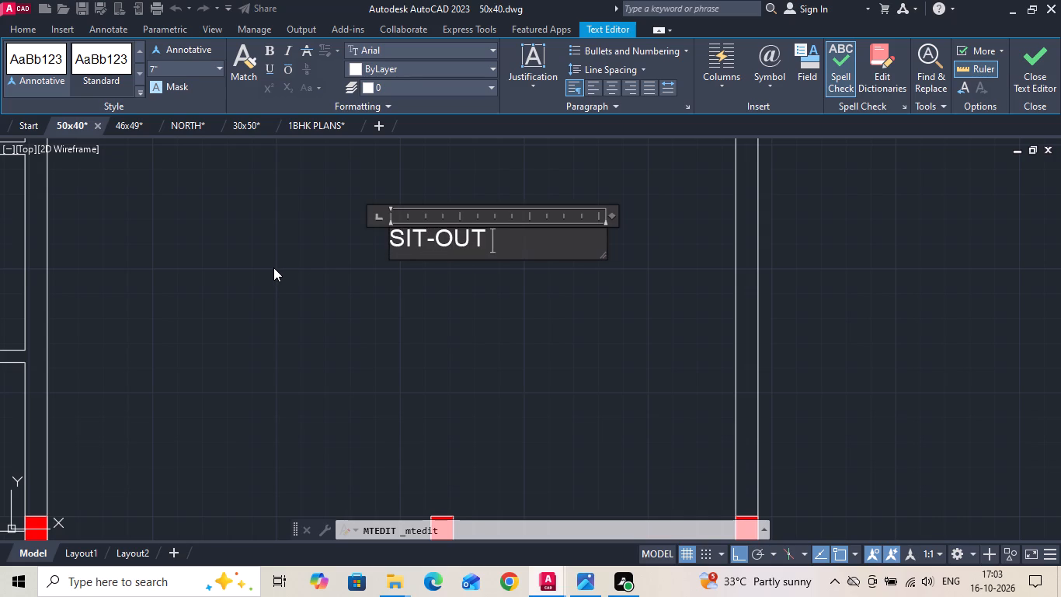
pyautogui.write('AREA')
pyautogui.scroll(-3, 508, 389)
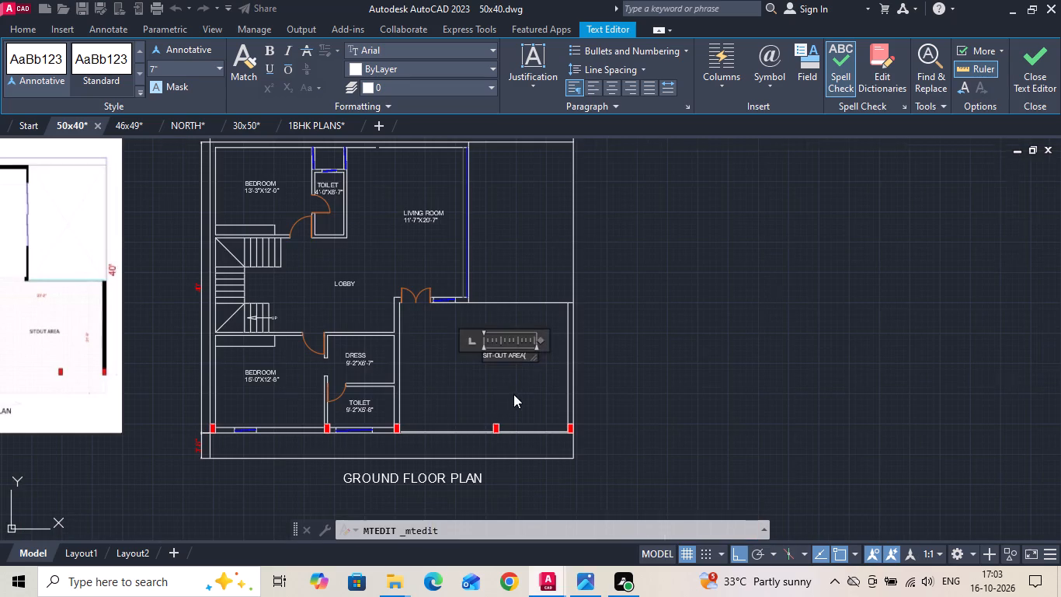
pyautogui.click(504, 388)
# Move the SIT-OUT AREA label about 1'-7" horizontally toward the dress room.
pyautogui.click(496, 359)
pyautogui.rightClick(496, 359)
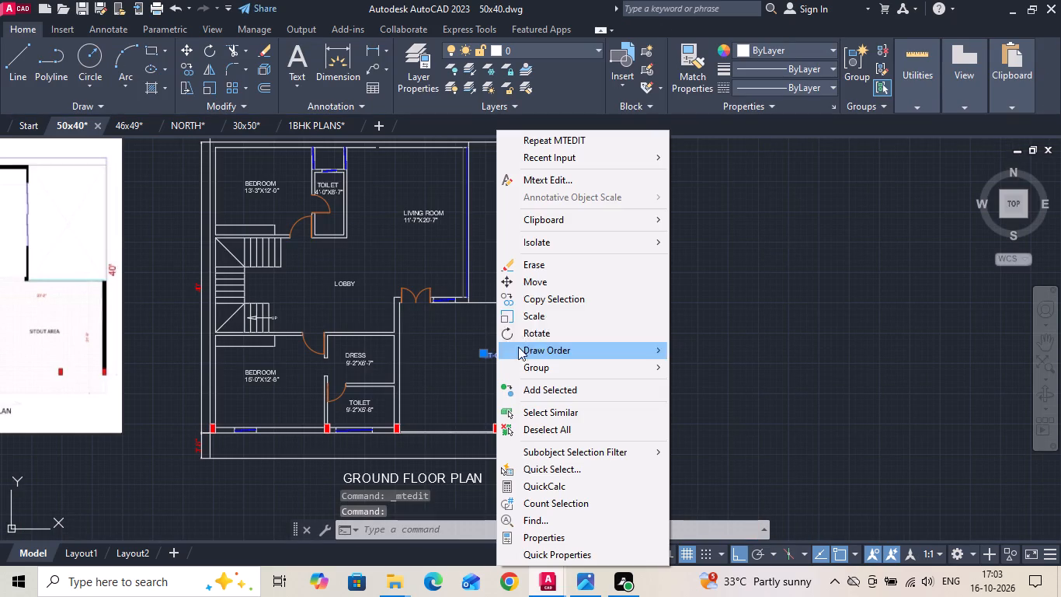
pyautogui.click(558, 286)
pyautogui.click(743, 389)
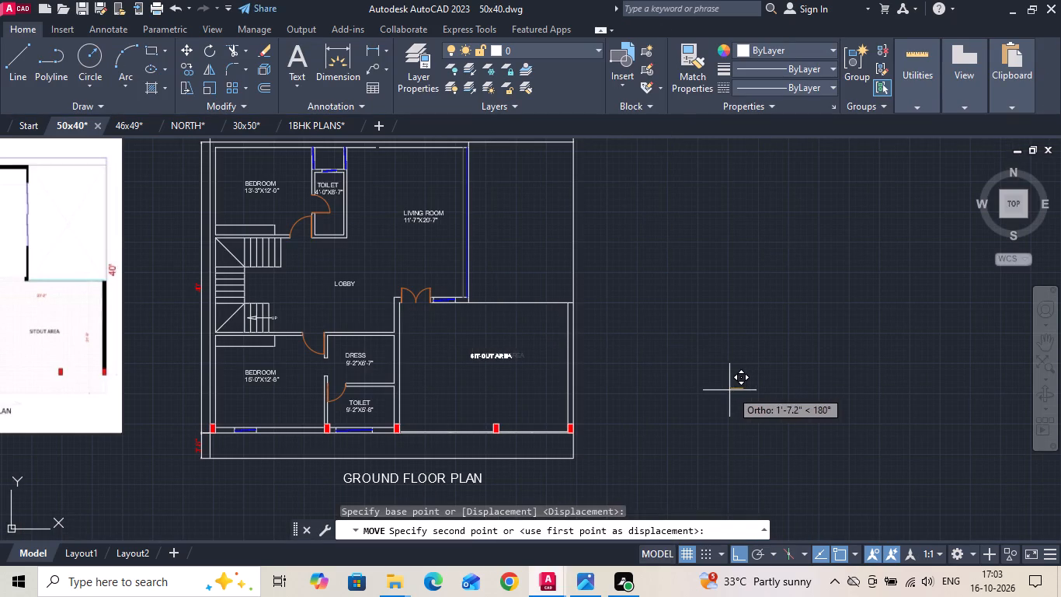
pyautogui.click(729, 390)
# Remove the hyphen from the label to read SITOUT AREA.
pyautogui.scroll(2, 520, 351)
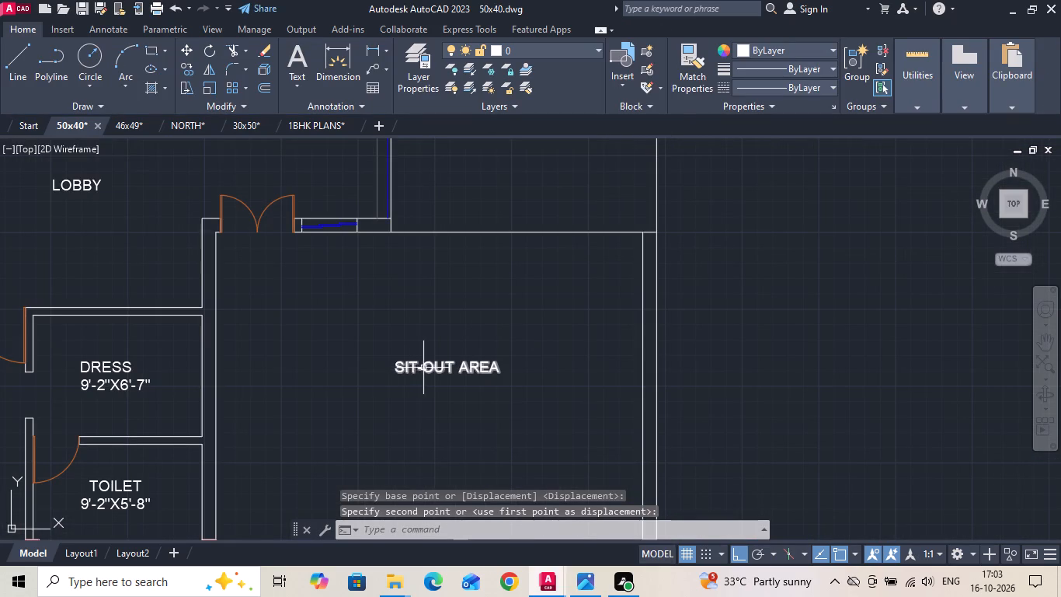
pyautogui.doubleClick(423, 368)
pyautogui.press('BackSpace')
pyautogui.click(450, 428)
pyautogui.scroll(-2, 612, 391)
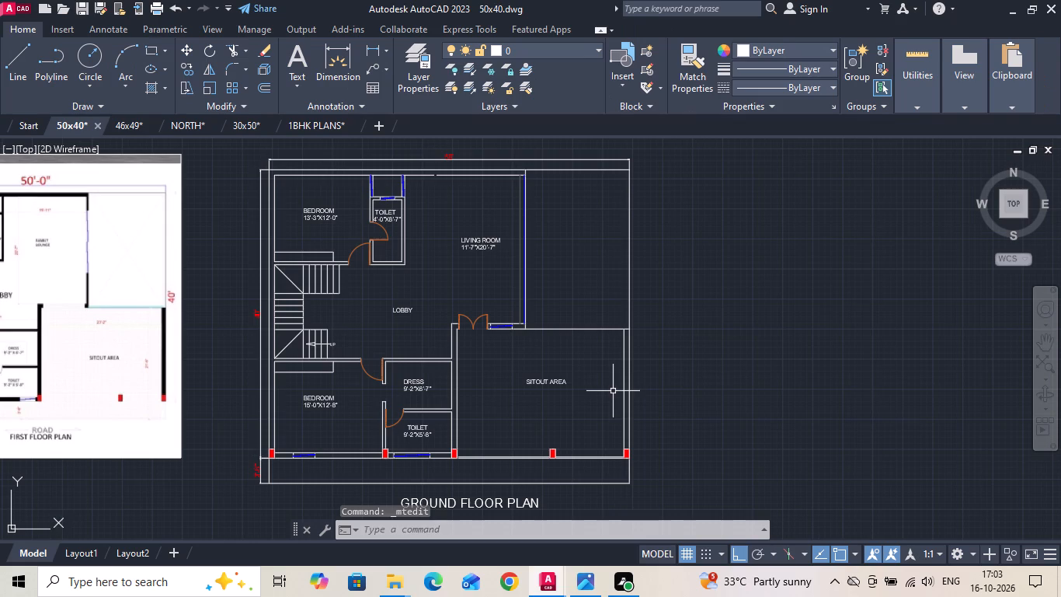
# Delete the double door between the lobby and the sitout area.
pyautogui.moveTo(571, 388); pyautogui.dragTo(604, 386, button='middle')
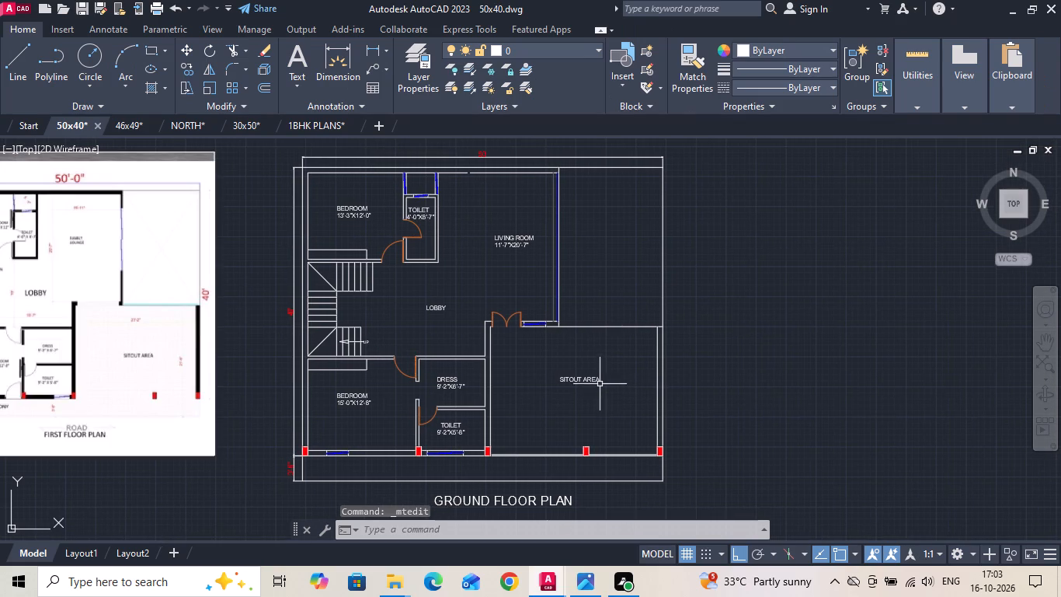
pyautogui.moveTo(506, 358); pyautogui.dragTo(641, 371, button='middle')
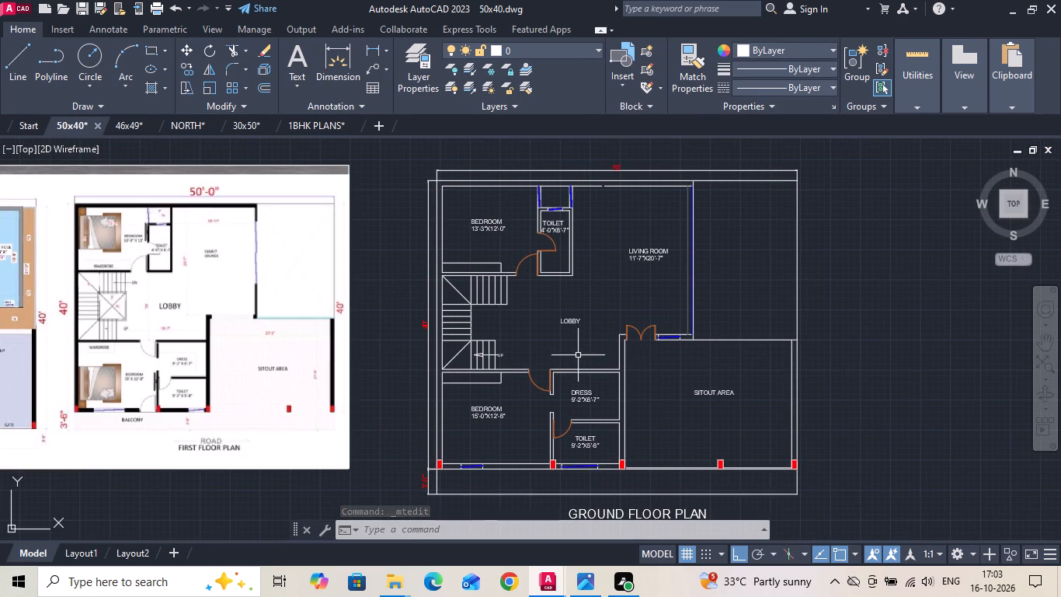
pyautogui.scroll(4, 647, 330)
pyautogui.moveTo(666, 320); pyautogui.dragTo(526, 298)
pyautogui.click(385, 264)
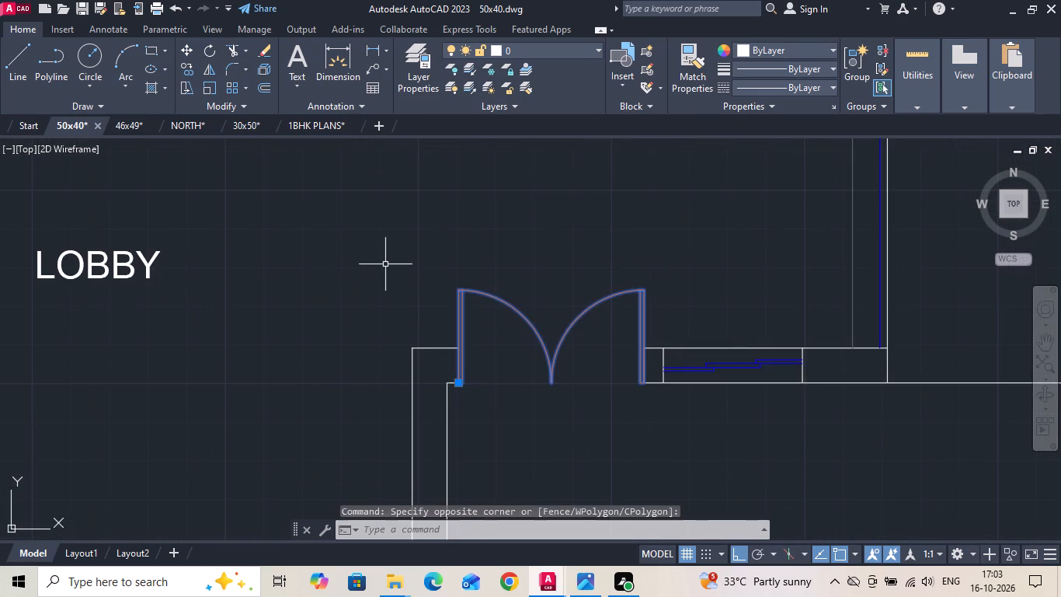
pyautogui.press('Delete')
# Compare the reworked plan with the reference first floor, examining the lounge, lobby and sitout area walls.
pyautogui.scroll(-5, 503, 336)
pyautogui.scroll(2, 276, 347)
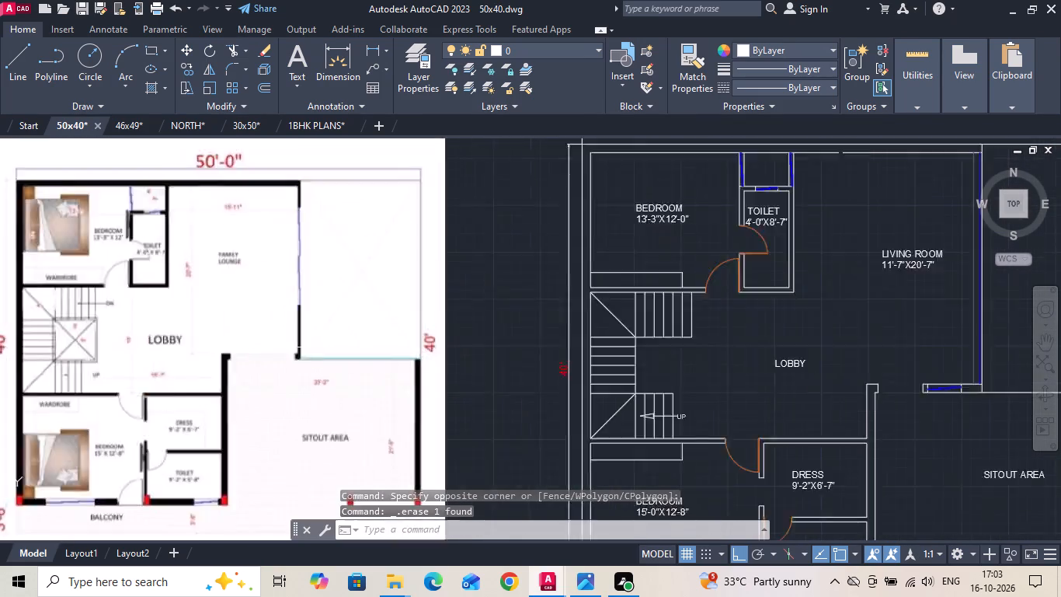
pyautogui.scroll(1, 276, 347)
pyautogui.scroll(-1, 235, 361)
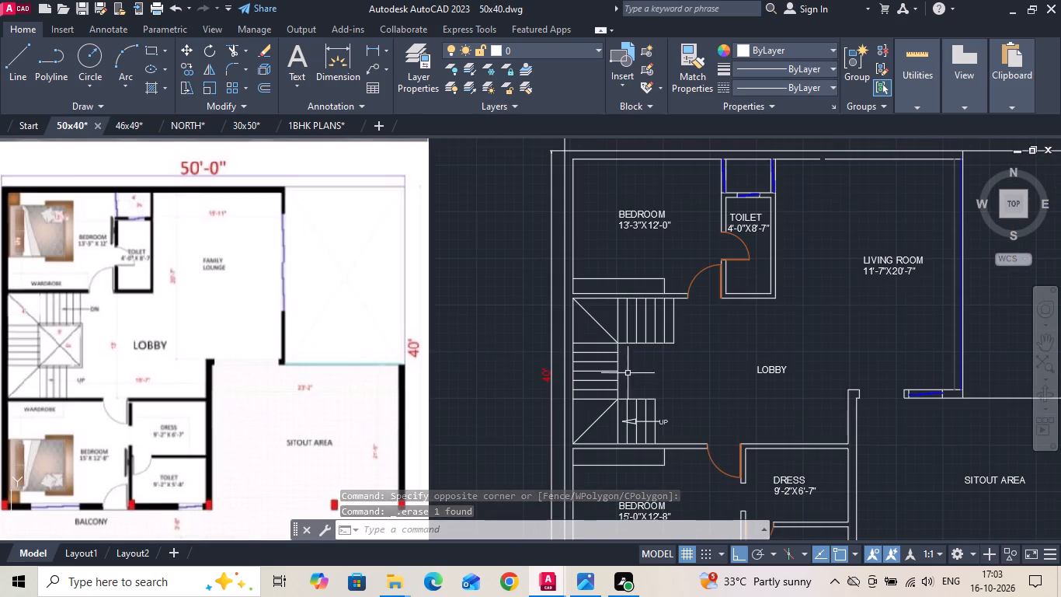
pyautogui.scroll(1, 939, 404)
pyautogui.scroll(-2, 813, 403)
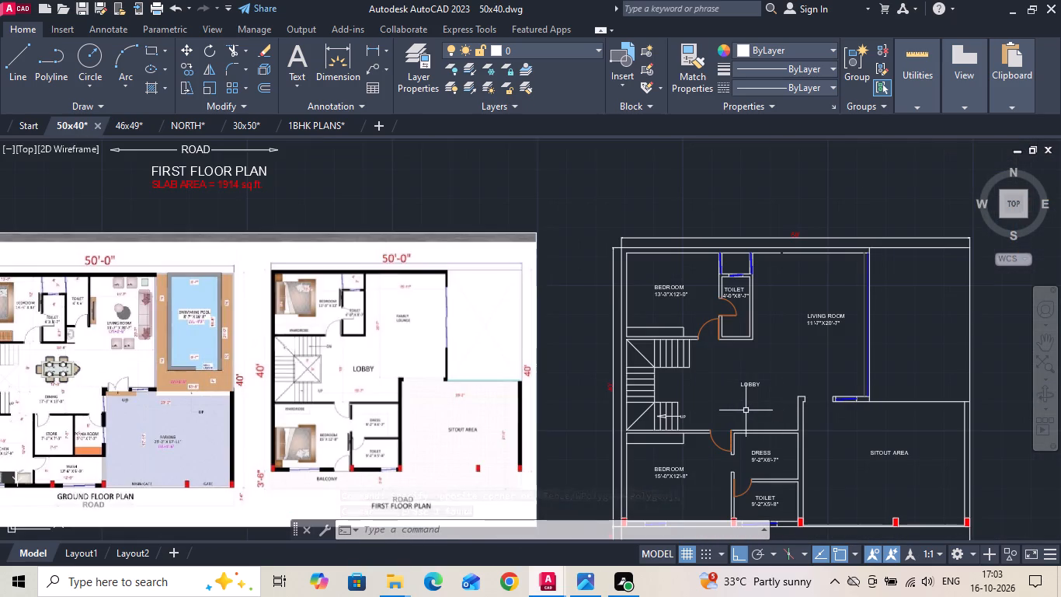
pyautogui.scroll(1, 894, 282)
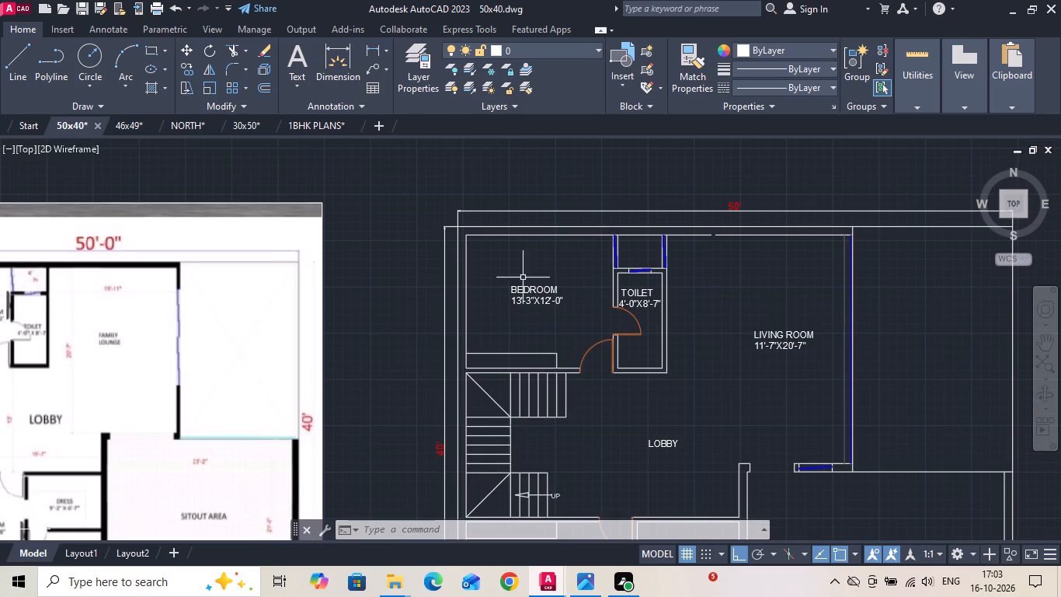
pyautogui.scroll(-1, 450, 277)
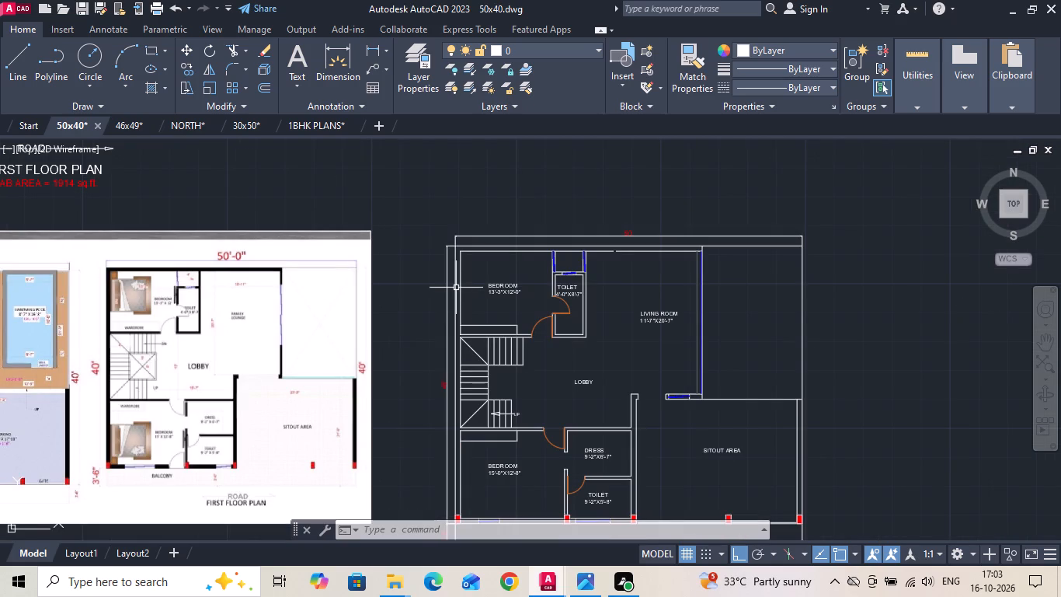
# Measure the short wall projection at the lobby side of the removed double door.
pyautogui.click(370, 49)
pyautogui.scroll(2, 688, 392)
pyautogui.scroll(3, 592, 434)
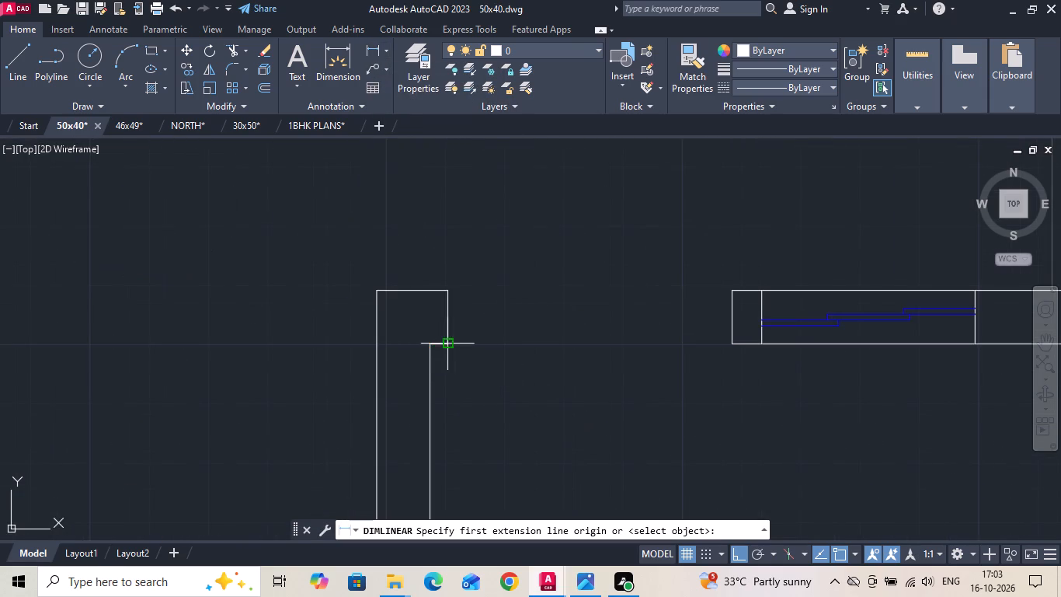
pyautogui.click(444, 344)
pyautogui.click(427, 347)
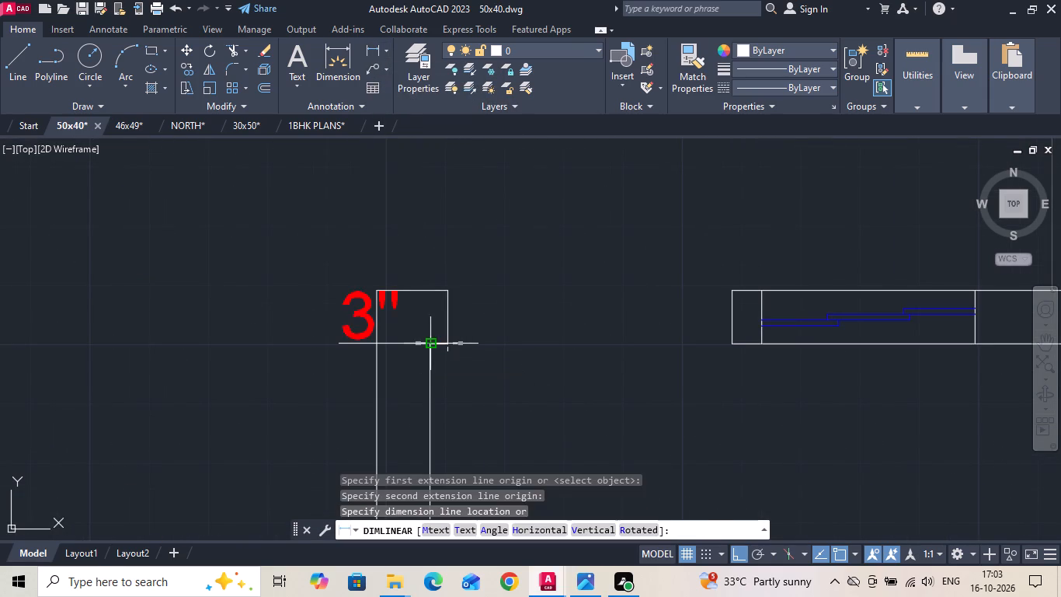
pyautogui.scroll(-2, 428, 346)
pyautogui.press('Escape')
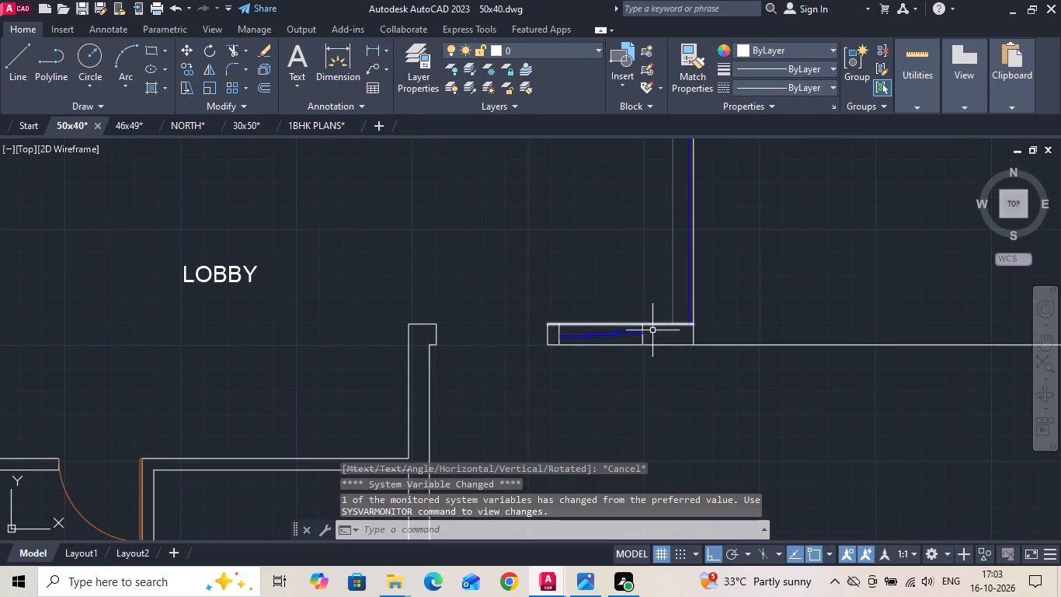
# Delete the window and its end lines from the wall between the living room and the sitout area.
pyautogui.scroll(1, 654, 333)
pyautogui.moveTo(652, 325); pyautogui.dragTo(631, 327)
pyautogui.click(481, 339)
pyautogui.press('Delete')
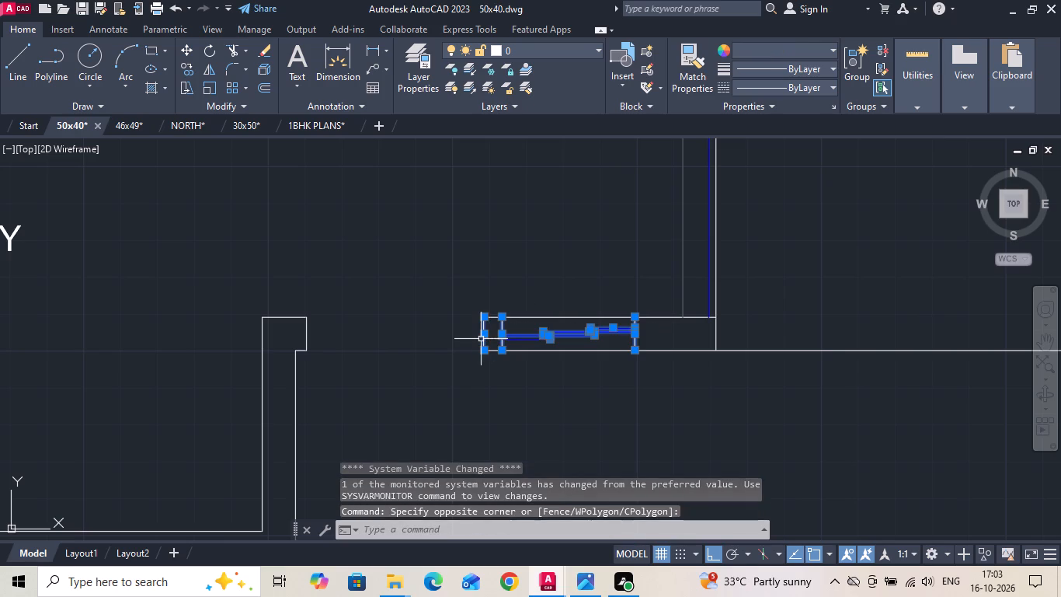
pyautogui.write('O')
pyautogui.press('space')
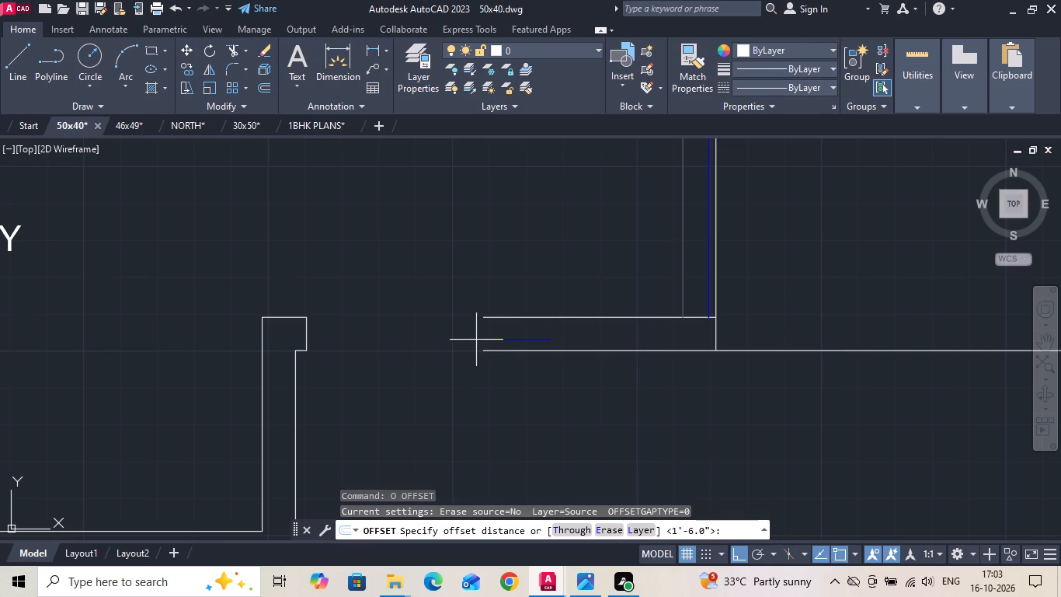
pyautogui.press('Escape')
# Measure the horizontal distance from the lobby-side wall end to the inner line of the living room's outer wall.
pyautogui.click(368, 47)
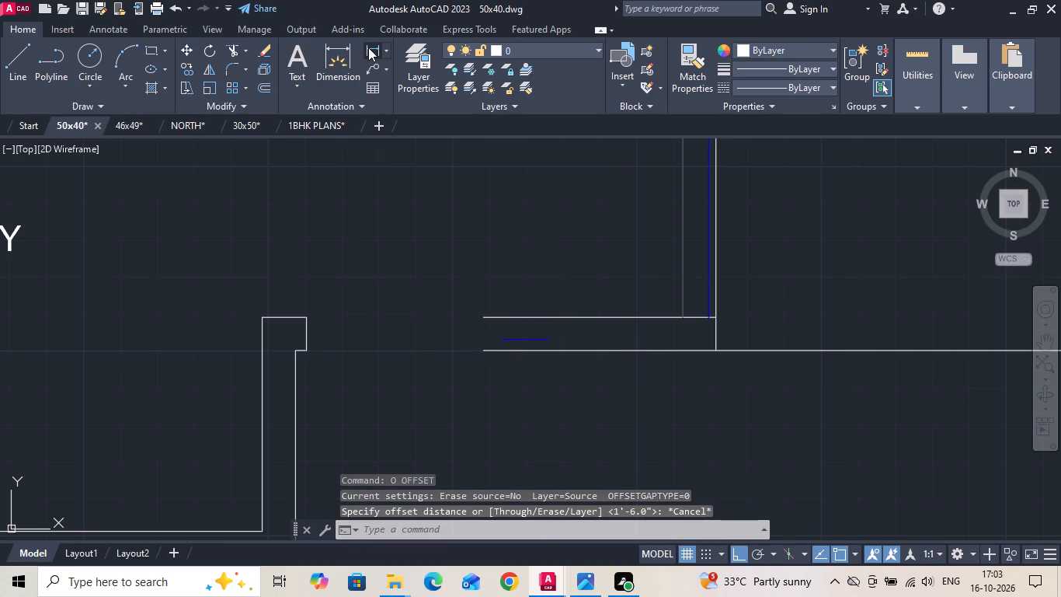
pyautogui.click(308, 353)
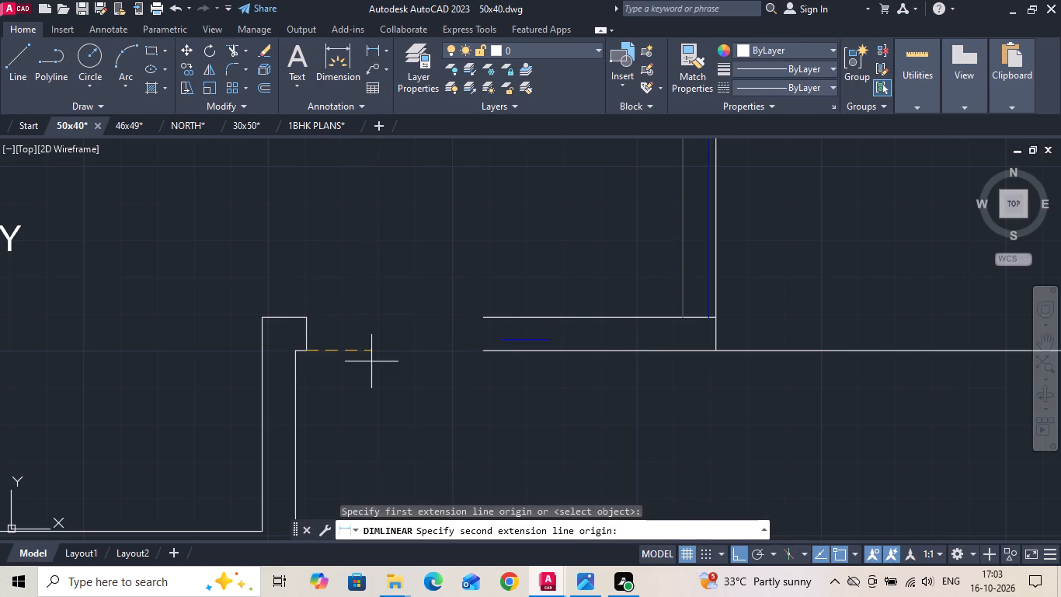
pyautogui.click(684, 321)
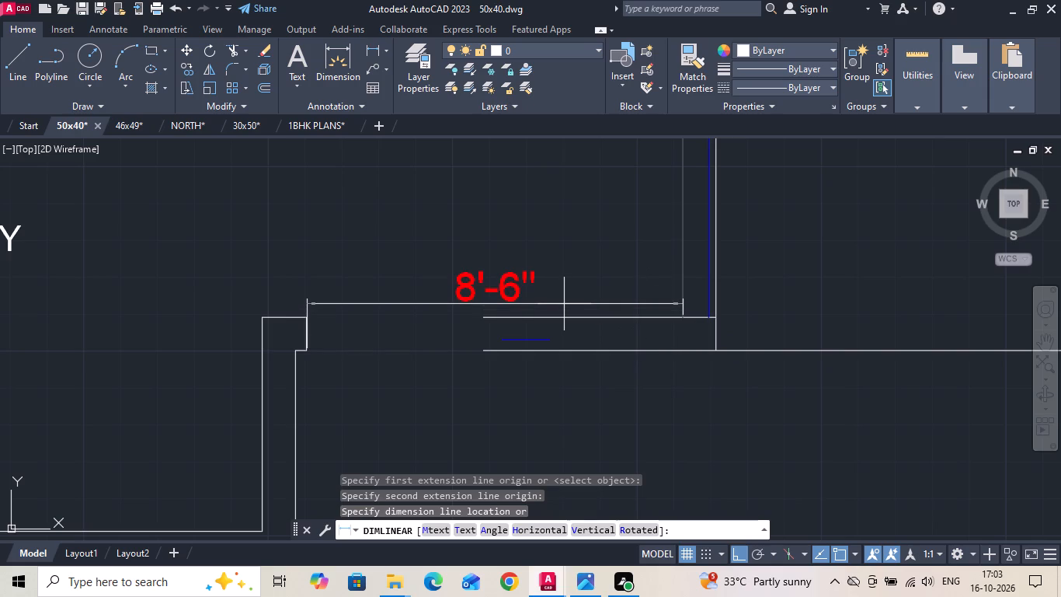
pyautogui.press('Escape')
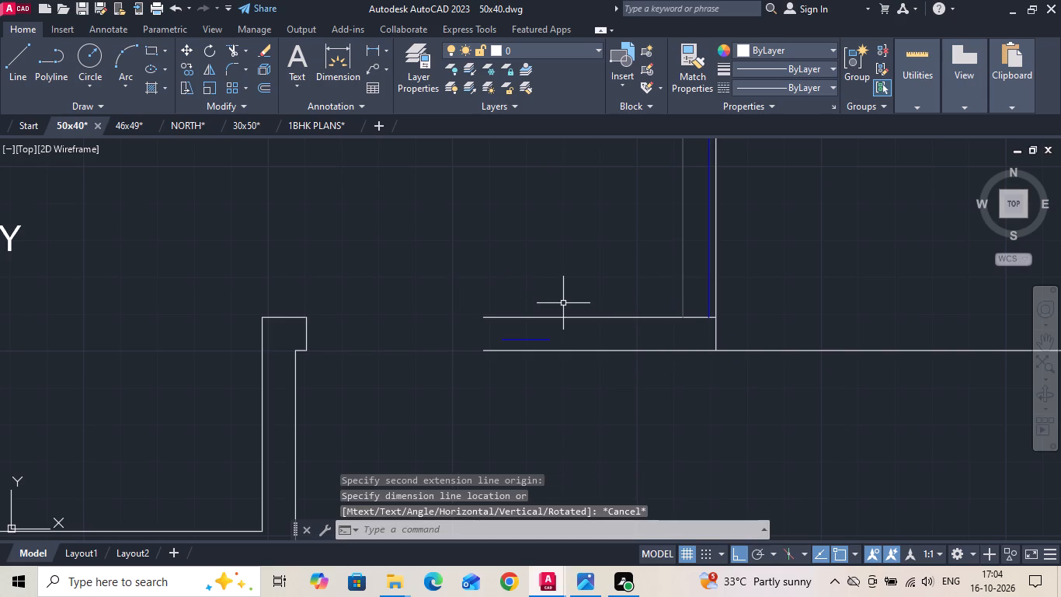
# Delete the leftover blue window line and the short wall stub with its end line at the lobby-side corner.
pyautogui.moveTo(574, 333); pyautogui.dragTo(530, 348)
pyautogui.click(488, 344)
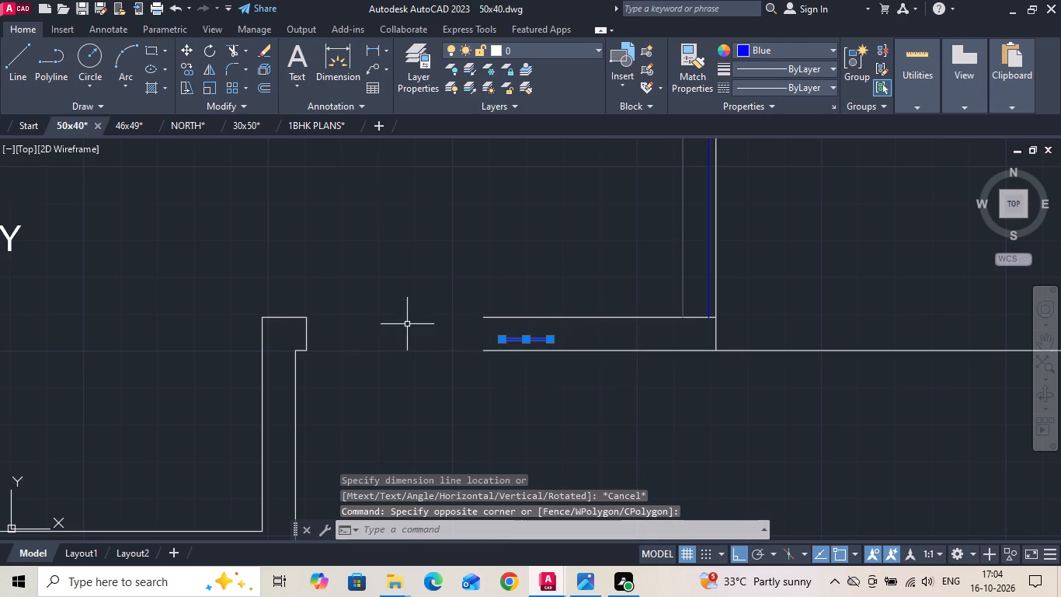
pyautogui.moveTo(381, 327); pyautogui.dragTo(334, 331)
pyautogui.click(296, 333)
pyautogui.press('Delete')
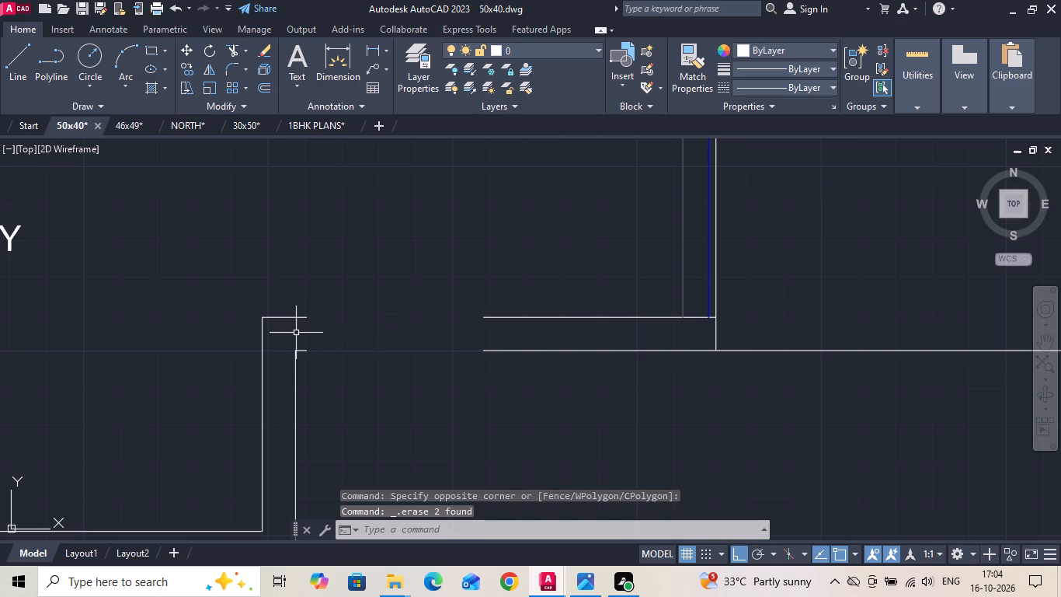
pyautogui.moveTo(318, 305); pyautogui.dragTo(318, 320)
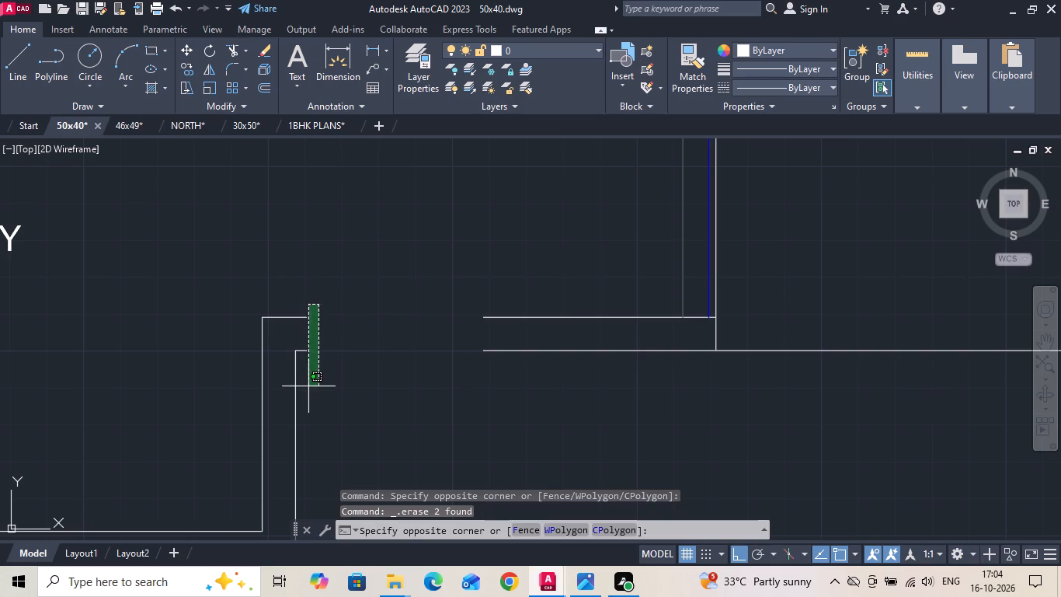
pyautogui.click(304, 397)
pyautogui.press('Delete')
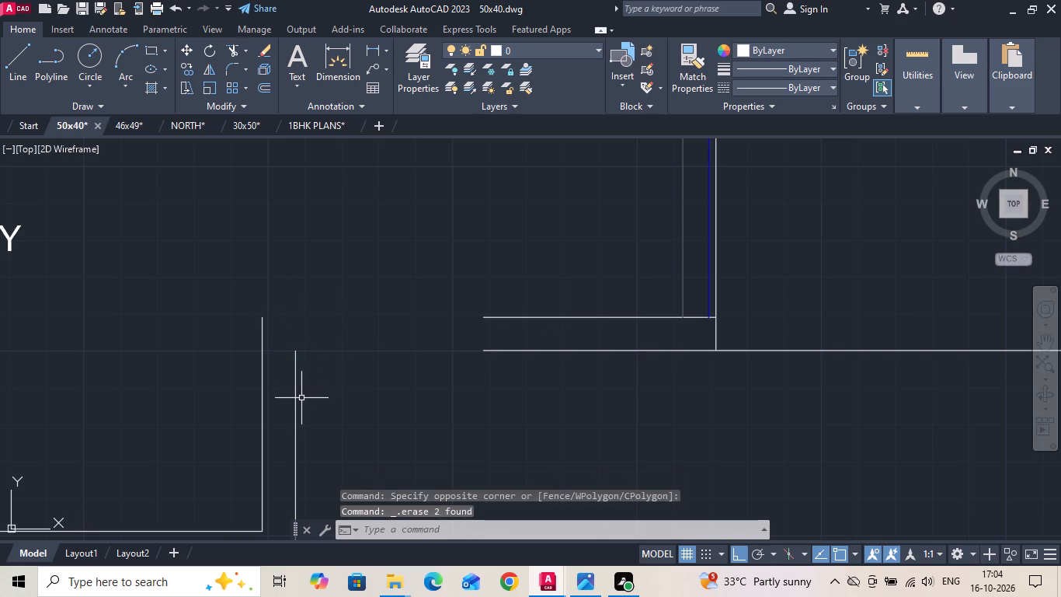
# Extend both lines of the wall between the living room and sitout area to the lobby-side corner.
pyautogui.press('e')
pyautogui.press('x')
pyautogui.press('space')
pyautogui.moveTo(497, 295); pyautogui.dragTo(518, 358)
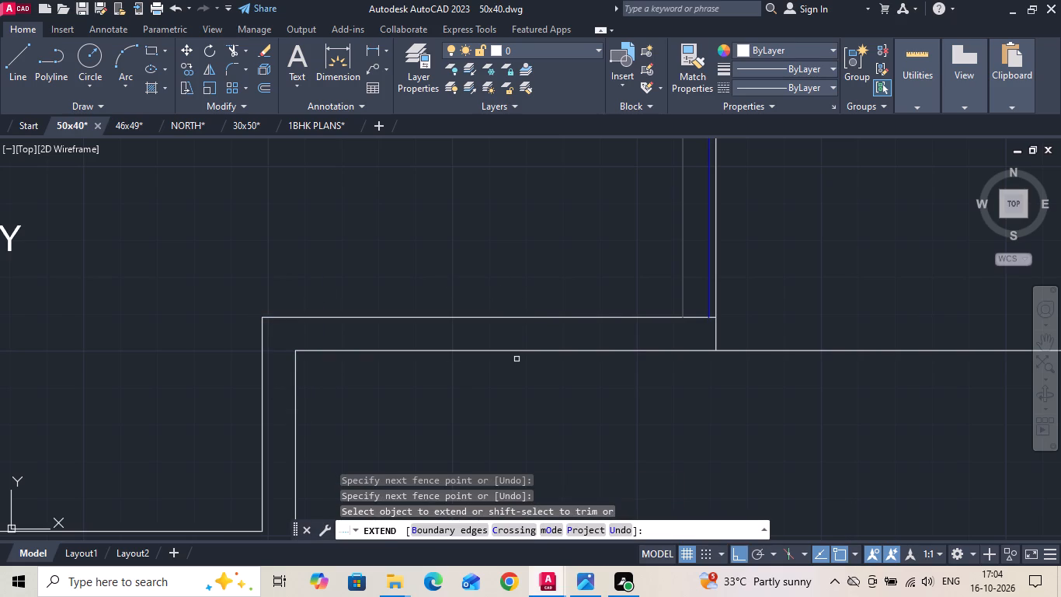
pyautogui.press('Escape')
# Copy the sitout area's inner lobby-side wall line 12 inches east to mark the start of the opening.
pyautogui.moveTo(446, 424); pyautogui.dragTo(336, 426)
pyautogui.click(283, 385)
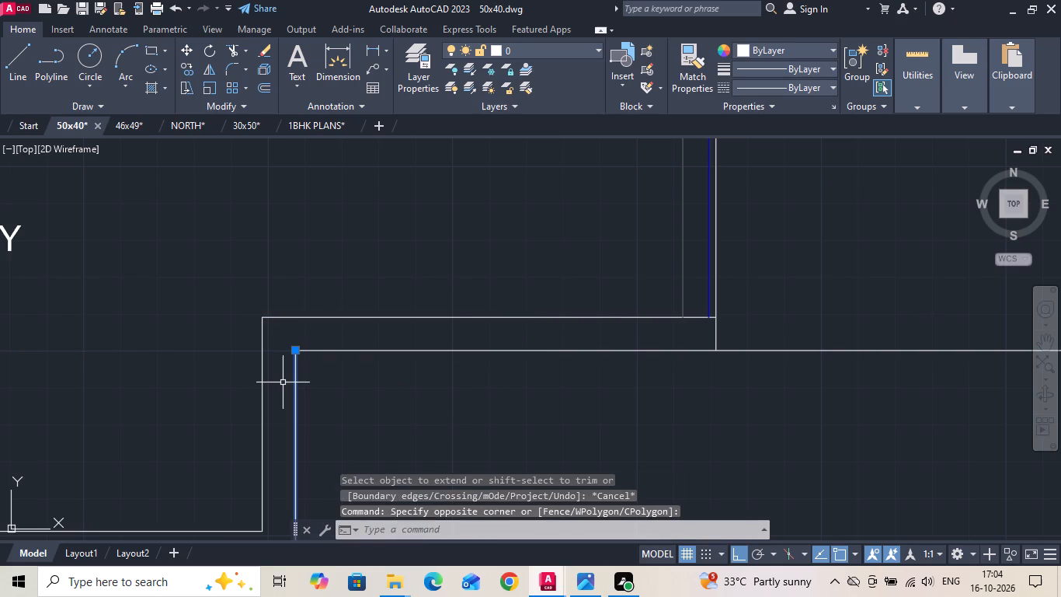
pyautogui.rightClick(283, 382)
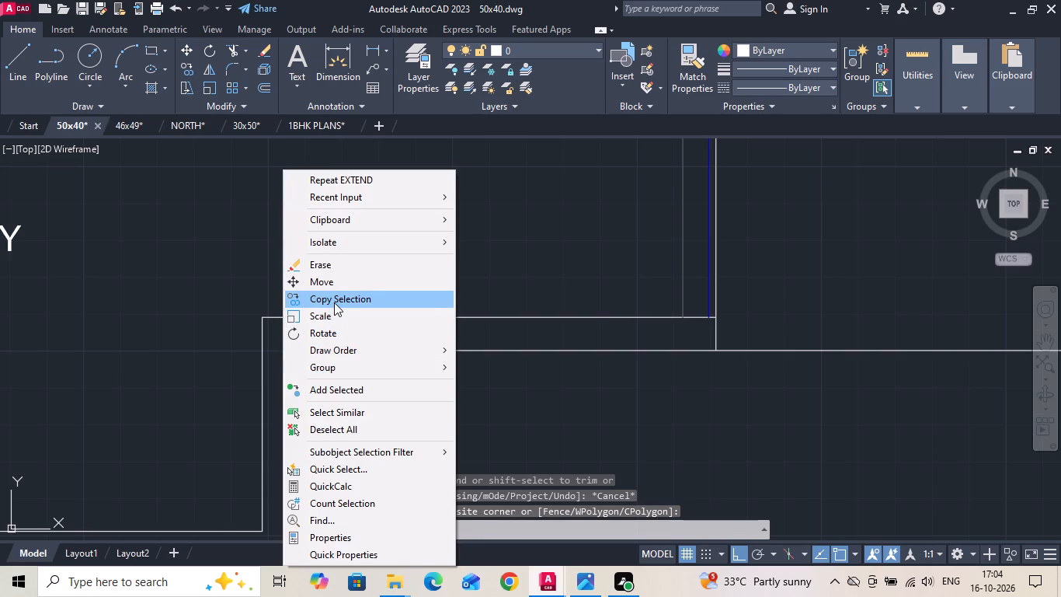
pyautogui.click(334, 302)
pyautogui.moveTo(359, 396); pyautogui.dragTo(391, 410)
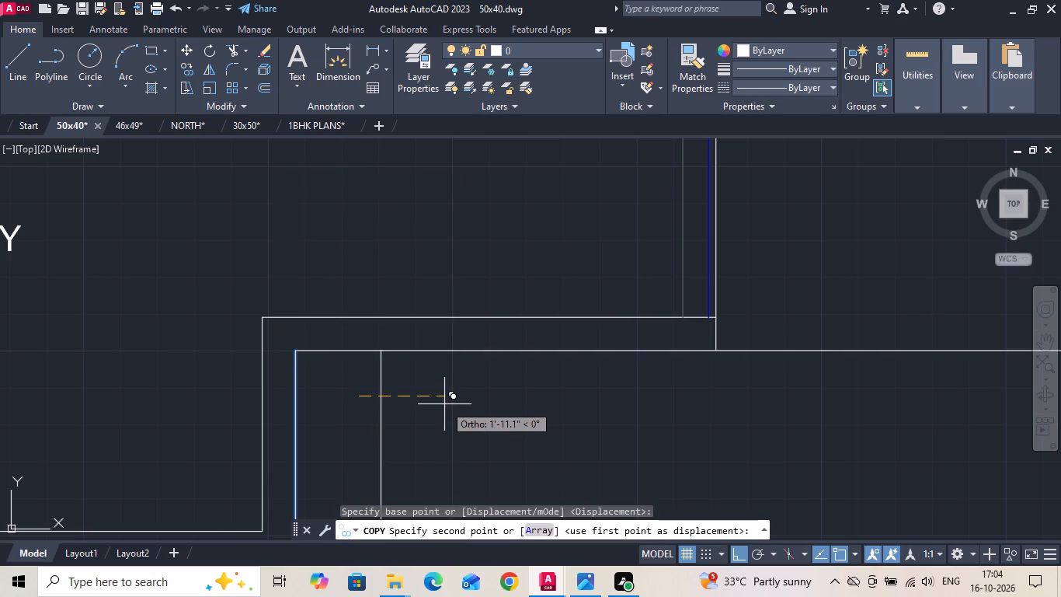
pyautogui.write('12')
pyautogui.press('space')
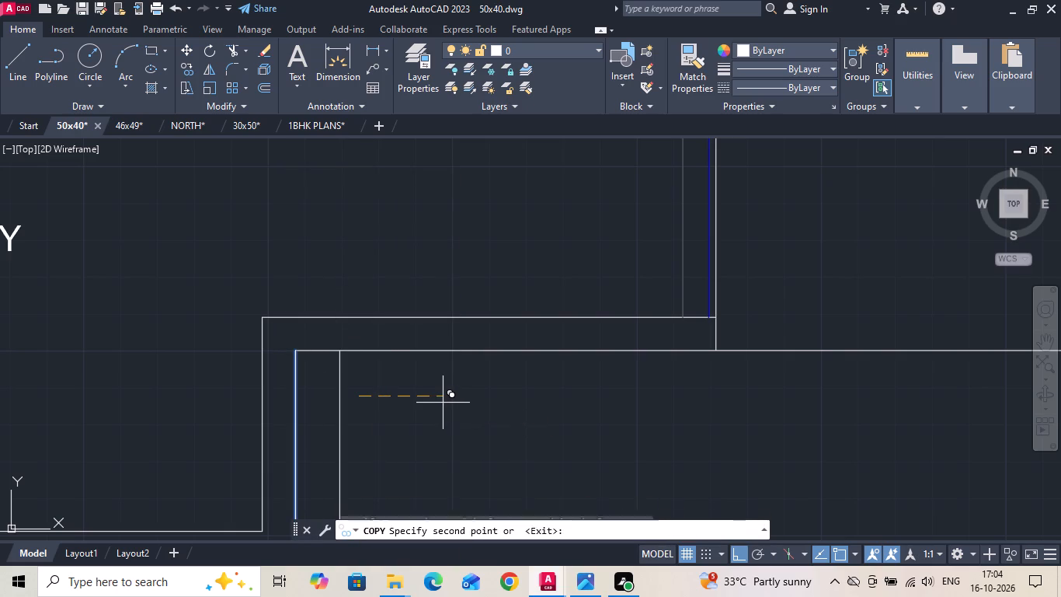
pyautogui.press('Escape')
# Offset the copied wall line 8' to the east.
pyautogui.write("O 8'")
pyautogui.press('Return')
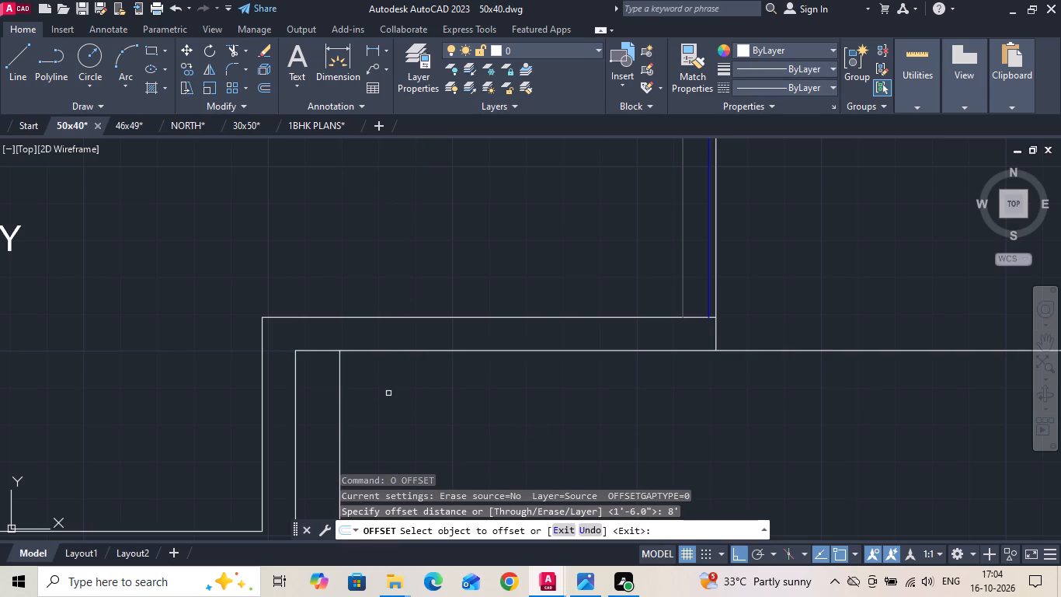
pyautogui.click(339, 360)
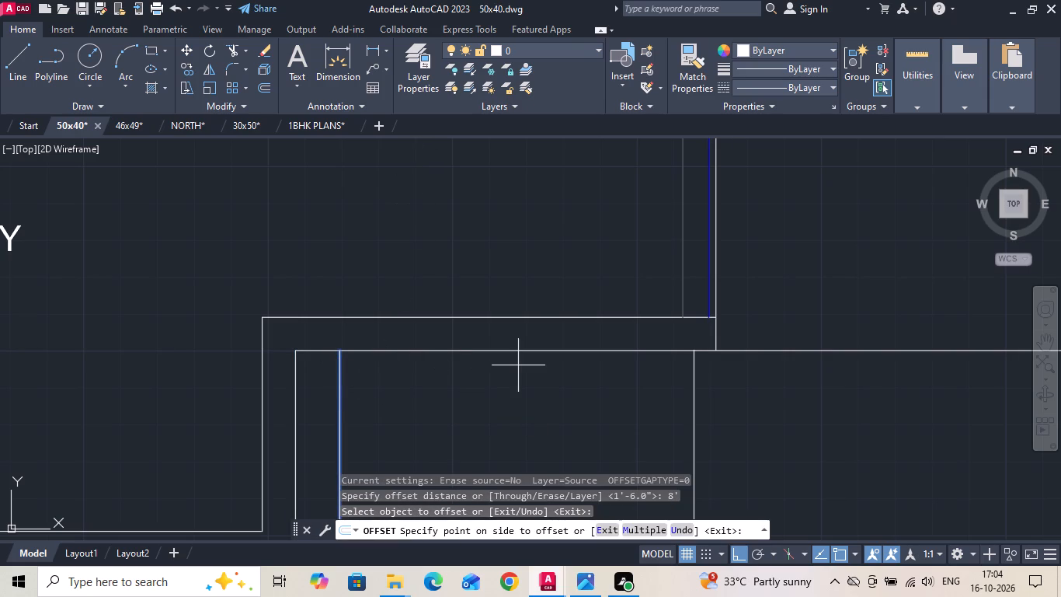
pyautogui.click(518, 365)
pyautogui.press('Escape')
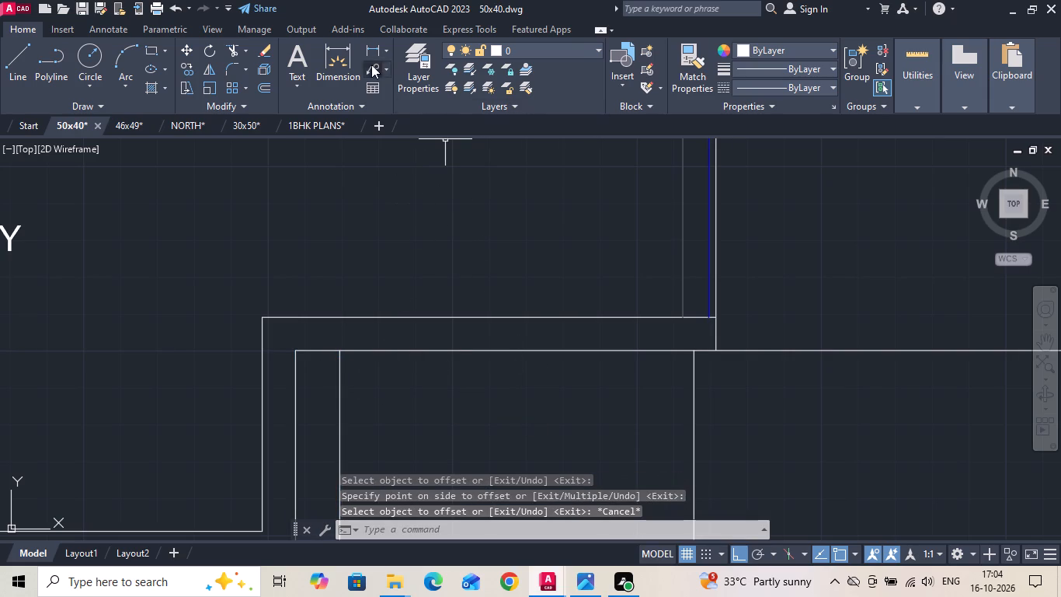
# Measure the horizontal distance between the inner and outer lines of the living room's window wall at its lower end.
pyautogui.click(372, 51)
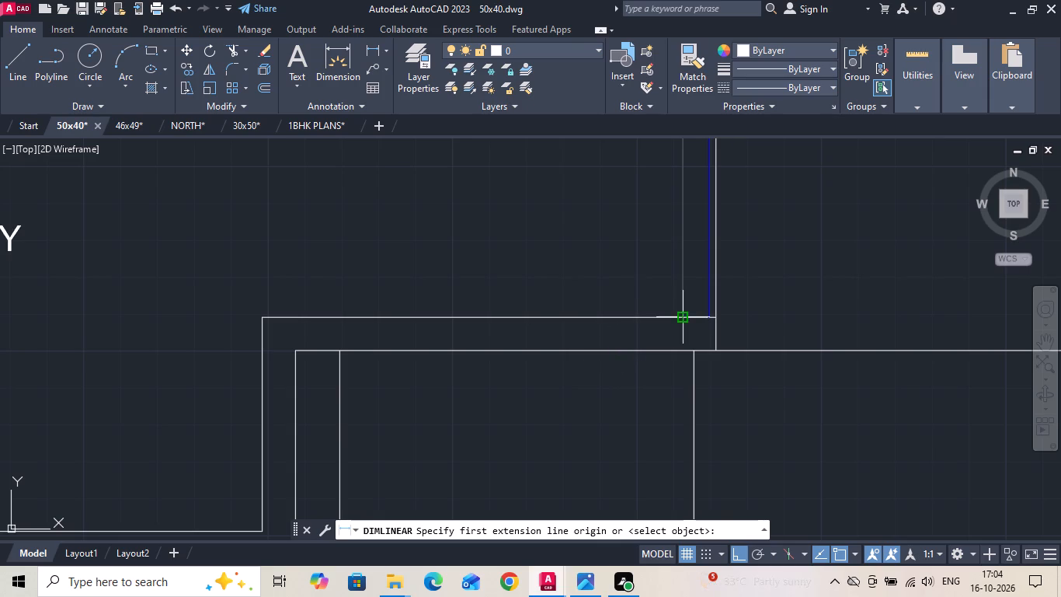
pyautogui.click(681, 319)
pyautogui.click(716, 316)
pyautogui.press('Escape')
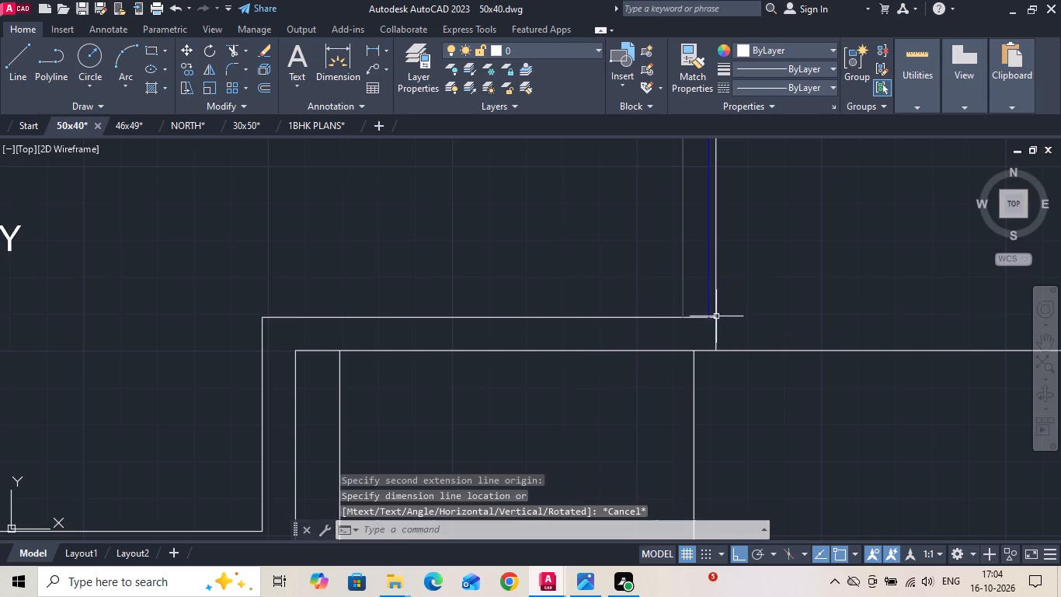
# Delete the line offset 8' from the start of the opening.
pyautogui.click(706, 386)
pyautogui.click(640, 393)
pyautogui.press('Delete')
# Offset the opening's start line 7' to the east to mark the far end of the opening.
pyautogui.write("O 7'")
pyautogui.press('Return')
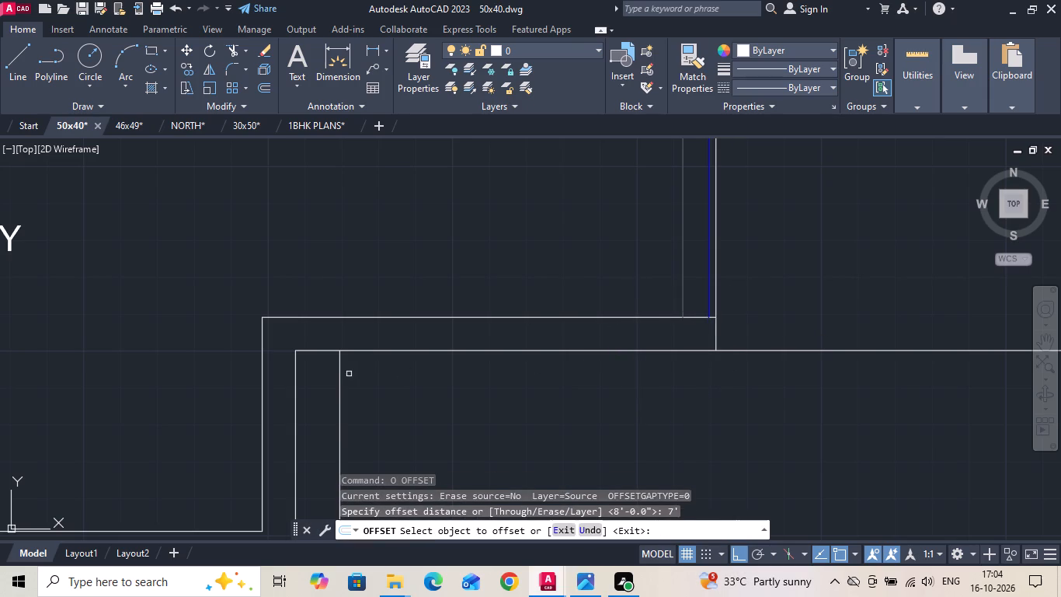
pyautogui.click(339, 368)
pyautogui.click(415, 357)
pyautogui.press('Escape')
# Extend both opening lines across the full thickness of the wall between the living room and sitout area.
pyautogui.write('EX')
pyautogui.press('space')
pyautogui.moveTo(330, 398); pyautogui.dragTo(690, 396)
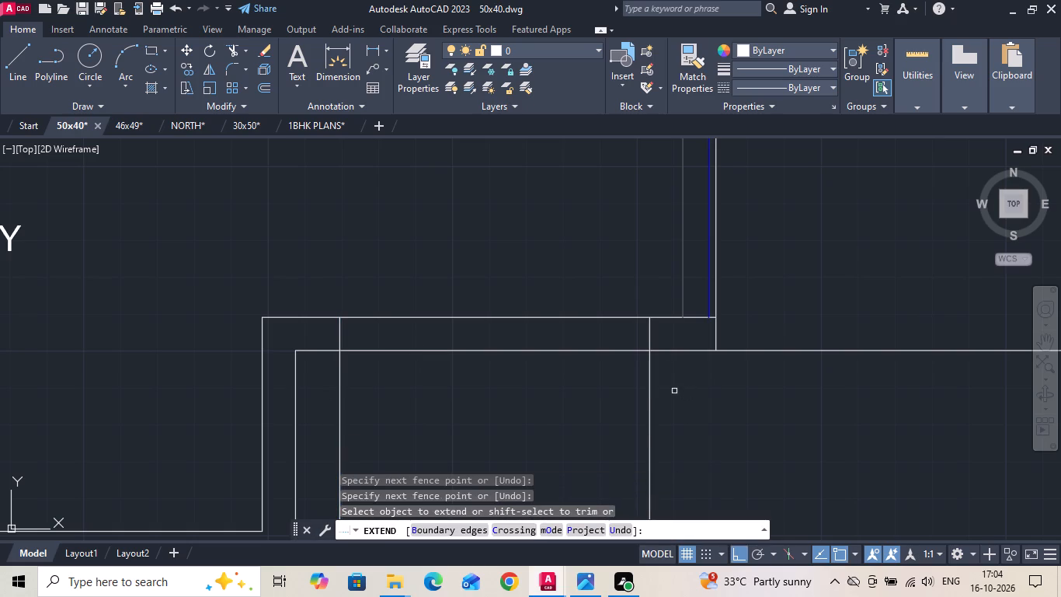
pyautogui.press('Escape')
# Trim the opening lines below the wall and the wall lines between them to leave a 7' opening.
pyautogui.press('t')
pyautogui.write('R')
pyautogui.press('space')
pyautogui.moveTo(662, 389); pyautogui.dragTo(322, 402)
pyautogui.moveTo(431, 337); pyautogui.dragTo(437, 310)
pyautogui.moveTo(437, 312); pyautogui.dragTo(440, 372)
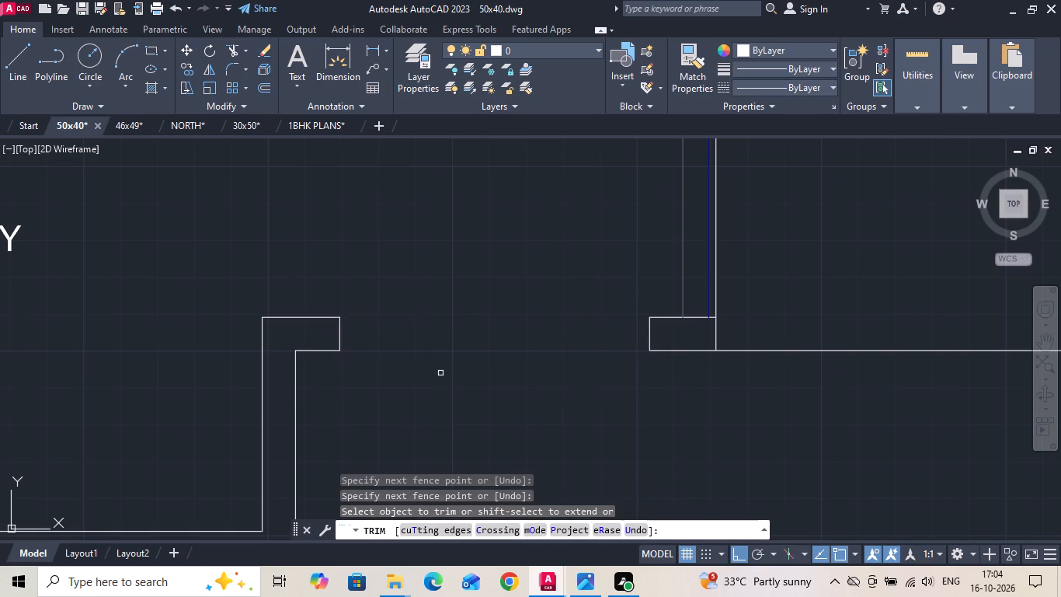
pyautogui.scroll(-2, 440, 377)
pyautogui.scroll(-2, 479, 428)
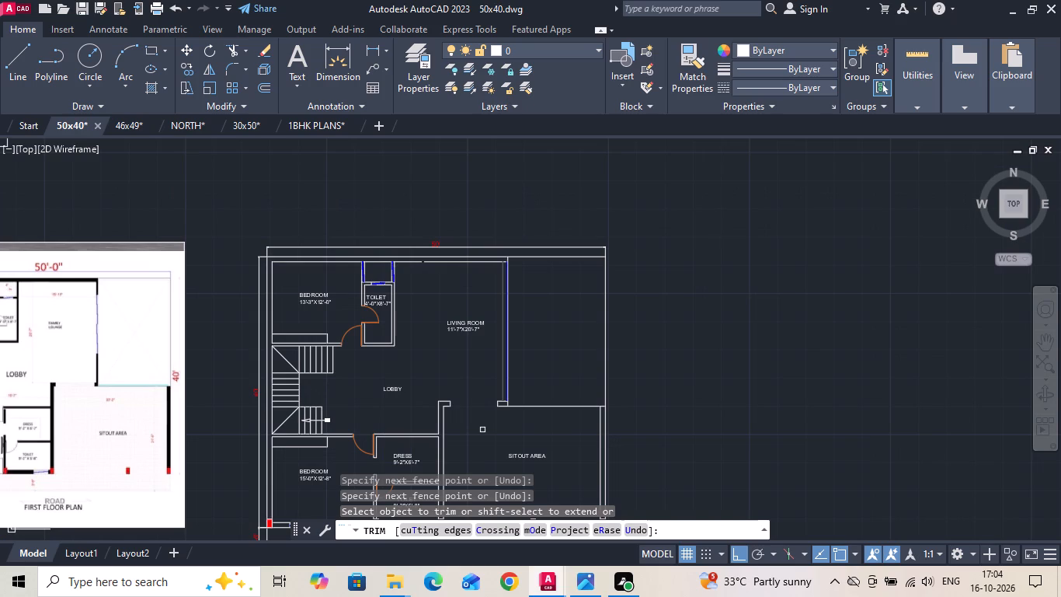
pyautogui.press('Escape')
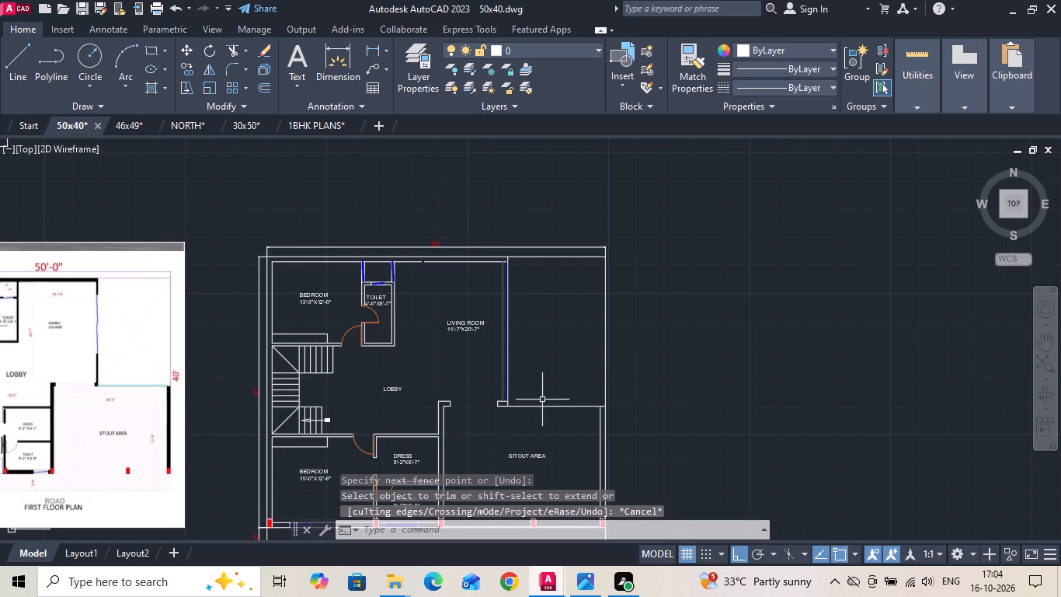
# Offset the boundary line between the sitout area and the open space 2 inches toward the open space.
pyautogui.scroll(2, 175, 397)
pyautogui.scroll(-1, 322, 374)
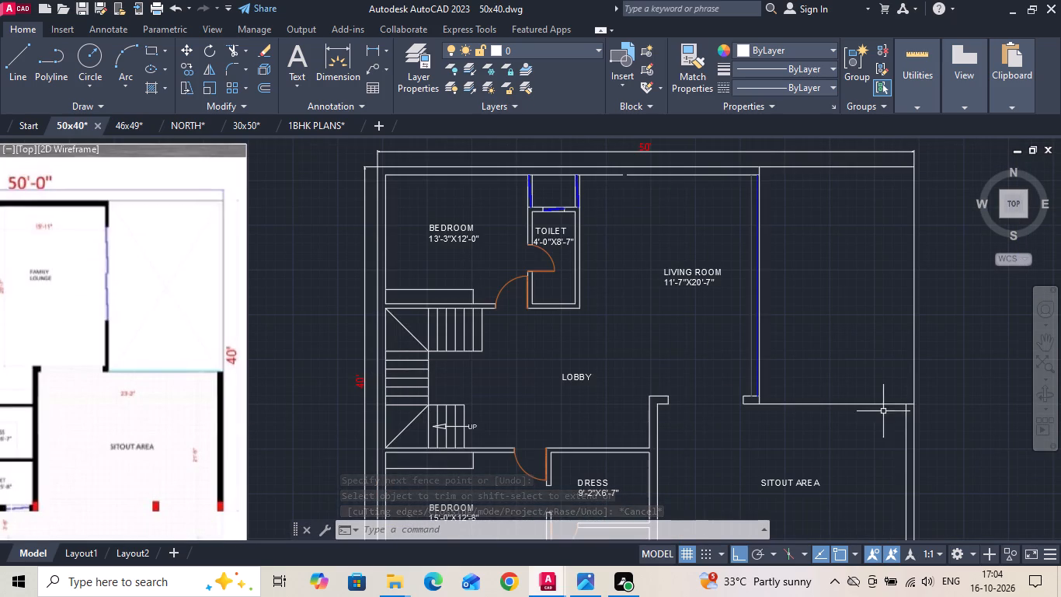
pyautogui.press('o')
pyautogui.press('space')
pyautogui.write('2')
pyautogui.press('space')
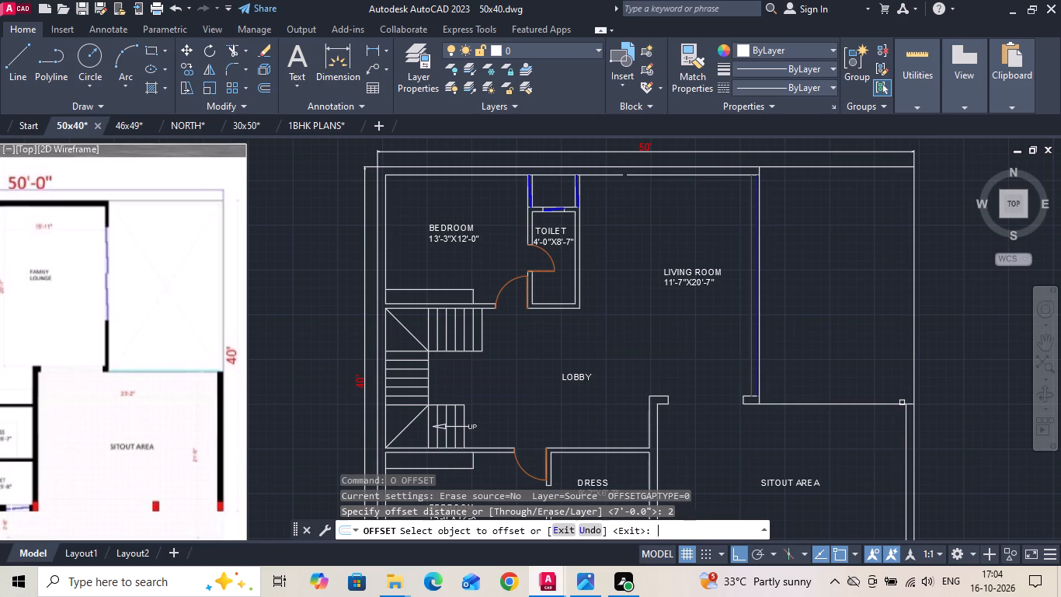
pyautogui.click(822, 403)
pyautogui.click(819, 362)
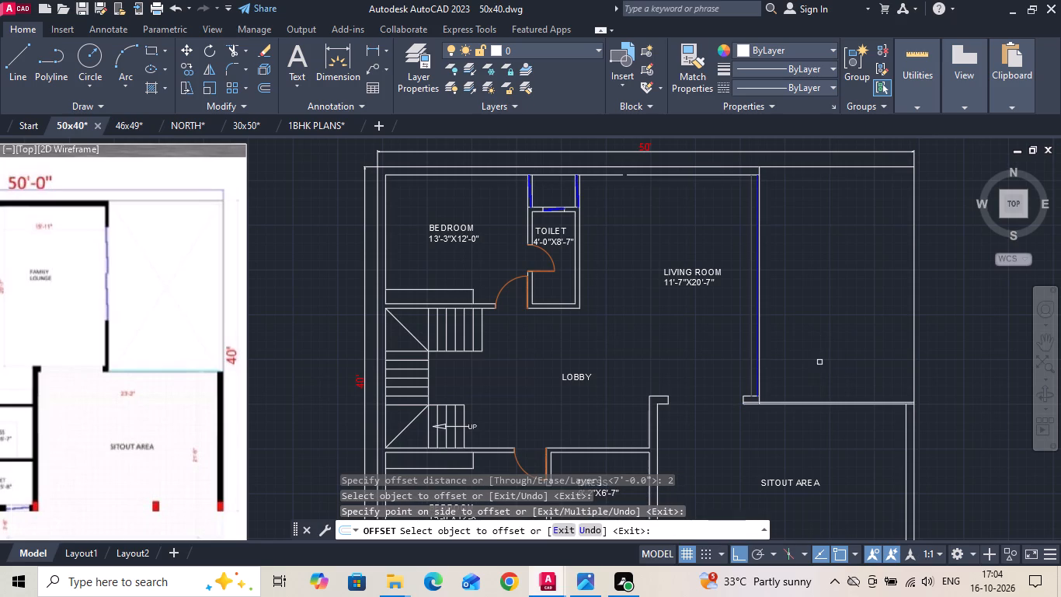
pyautogui.press('Escape')
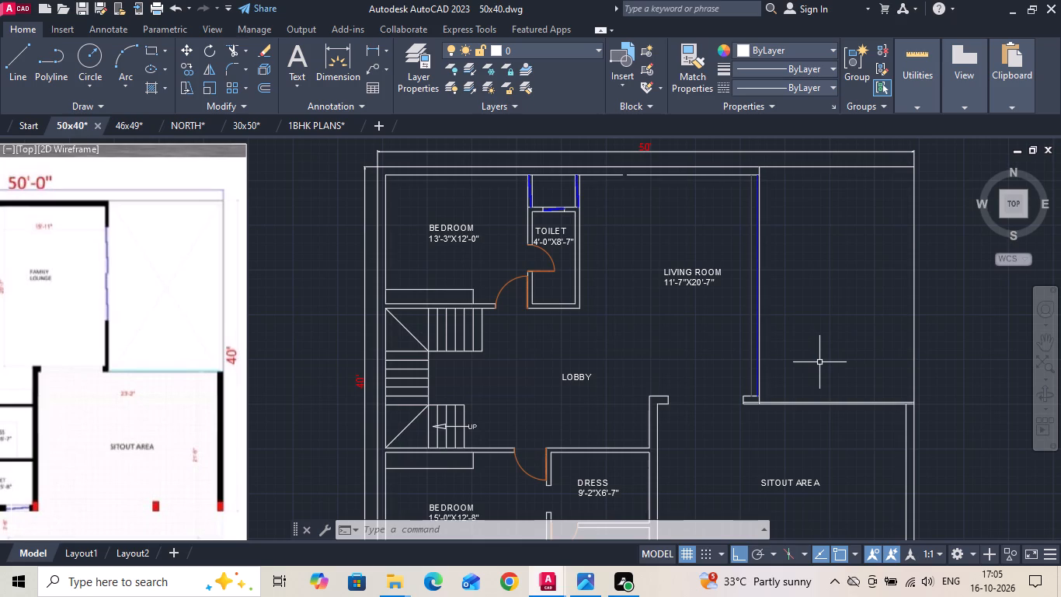
# Measure the living room's width from the toilet wall to the outer and inner lines of the window wall.
pyautogui.click(373, 44)
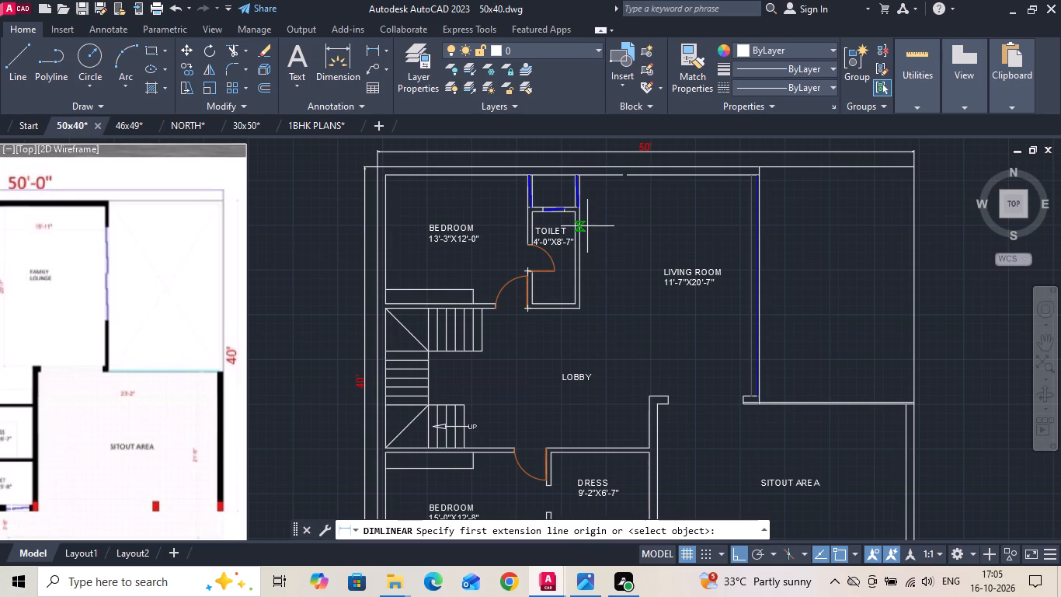
pyautogui.click(587, 226)
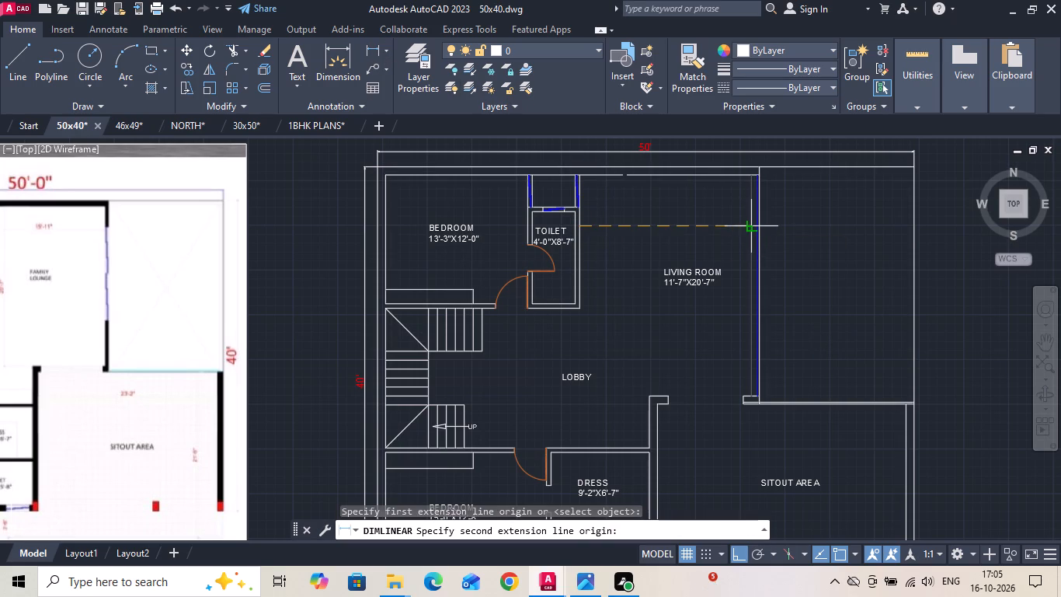
pyautogui.scroll(2, 753, 208)
pyautogui.click(767, 254)
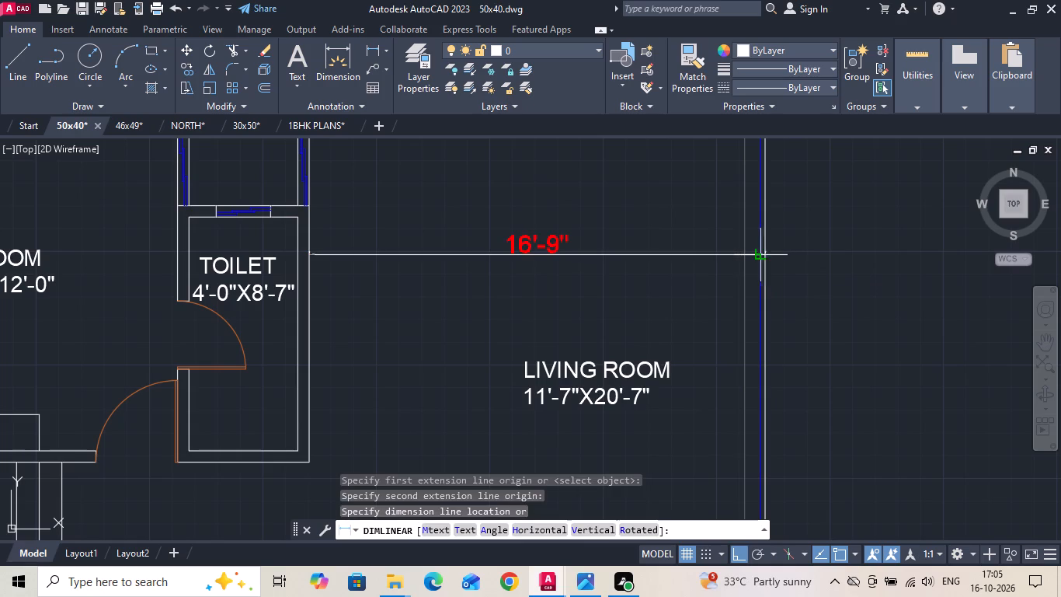
pyautogui.press('Escape')
pyautogui.press('space')
pyautogui.moveTo(740, 244); pyautogui.dragTo(729, 242)
pyautogui.click(307, 246)
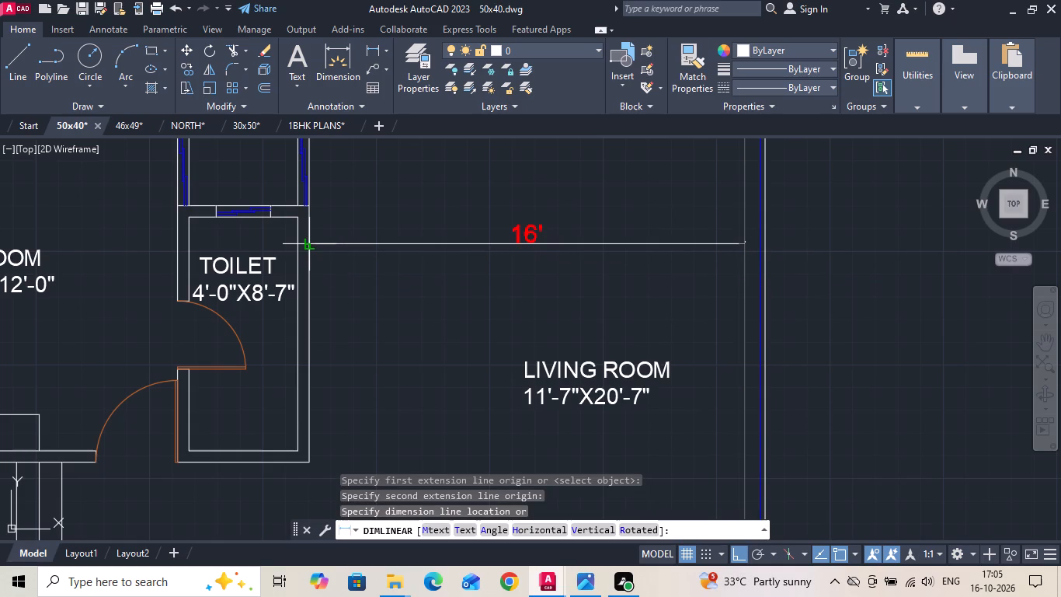
pyautogui.press('Escape')
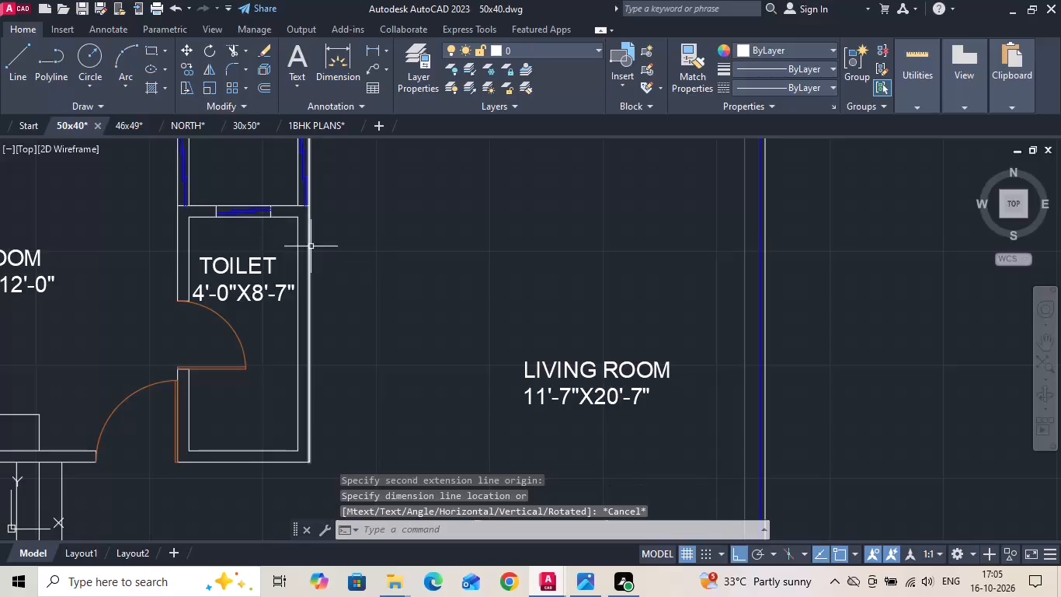
# Measure the thickness of the living room's window wall near its upper end.
pyautogui.scroll(-1, 460, 323)
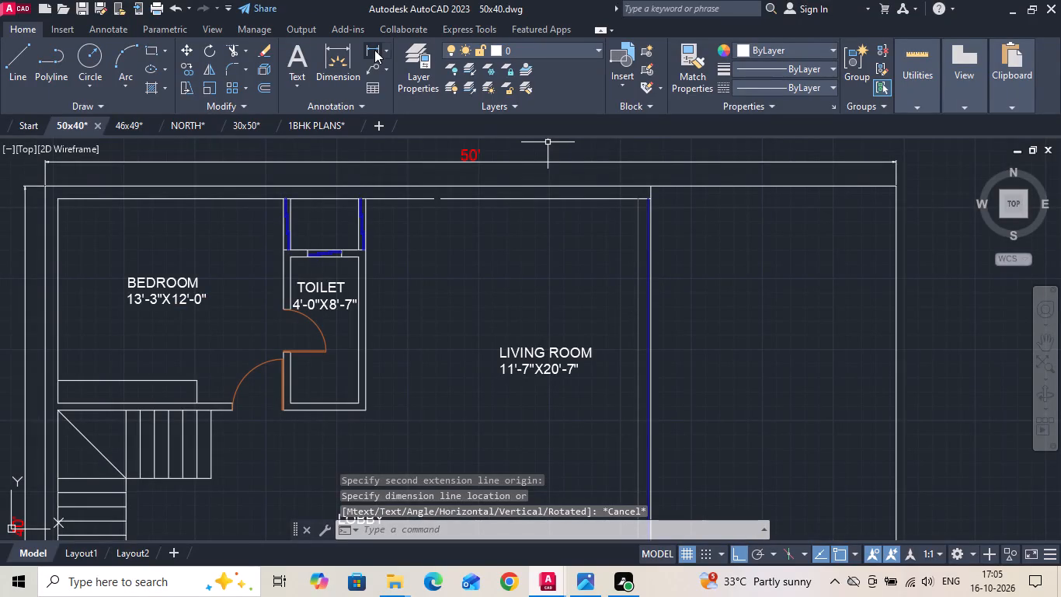
pyautogui.click(374, 49)
pyautogui.scroll(1, 644, 249)
pyautogui.click(631, 234)
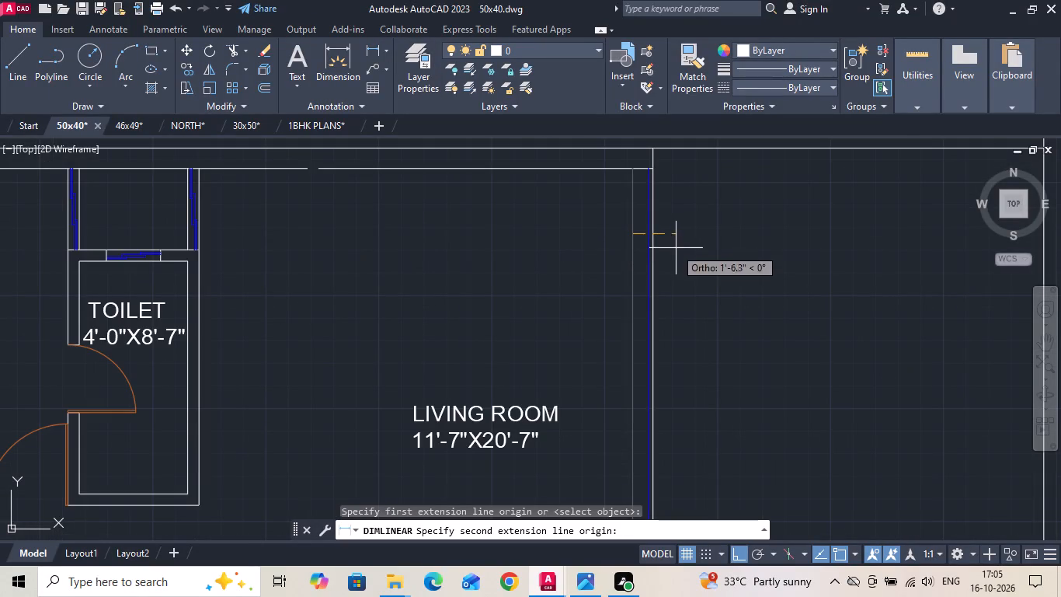
pyautogui.click(659, 233)
pyautogui.press('Escape')
# Measure the living room's width from the window wall's inner line to the shaft wall above the toilet.
pyautogui.press('space')
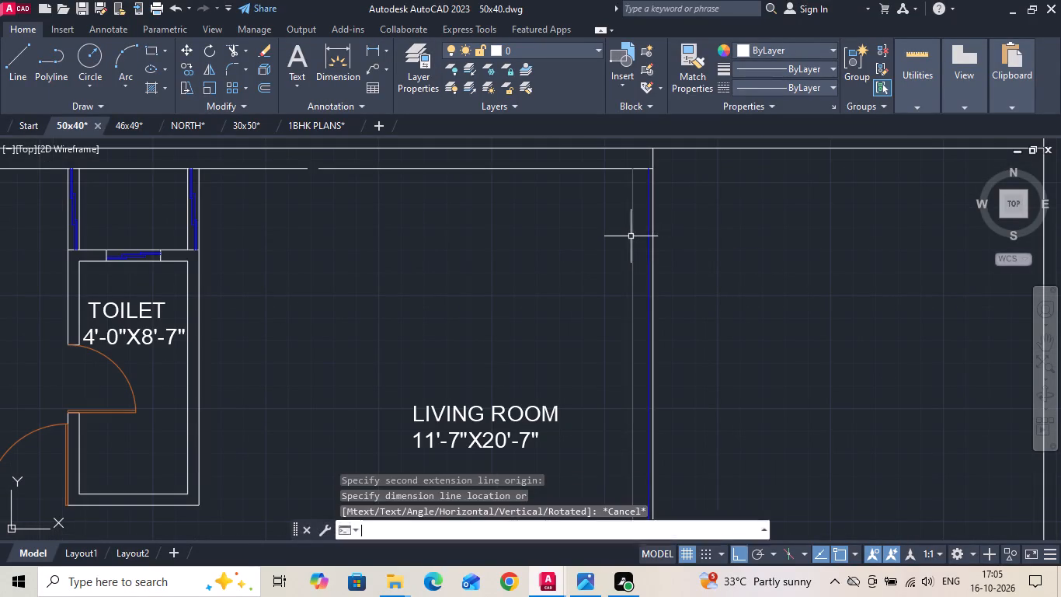
pyautogui.click(632, 228)
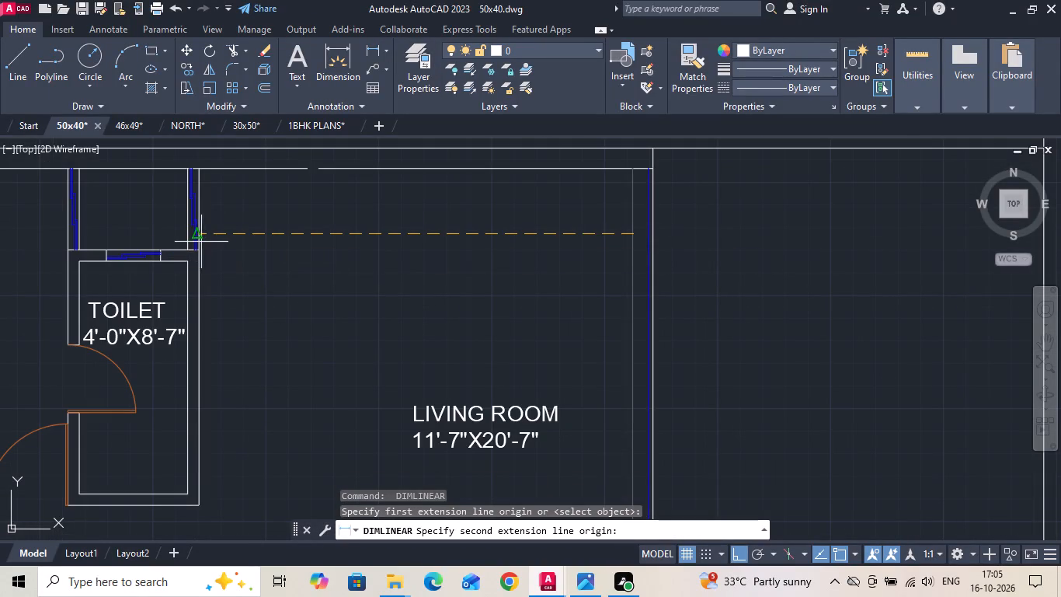
pyautogui.click(204, 238)
pyautogui.scroll(-1, 564, 280)
pyautogui.press('Escape')
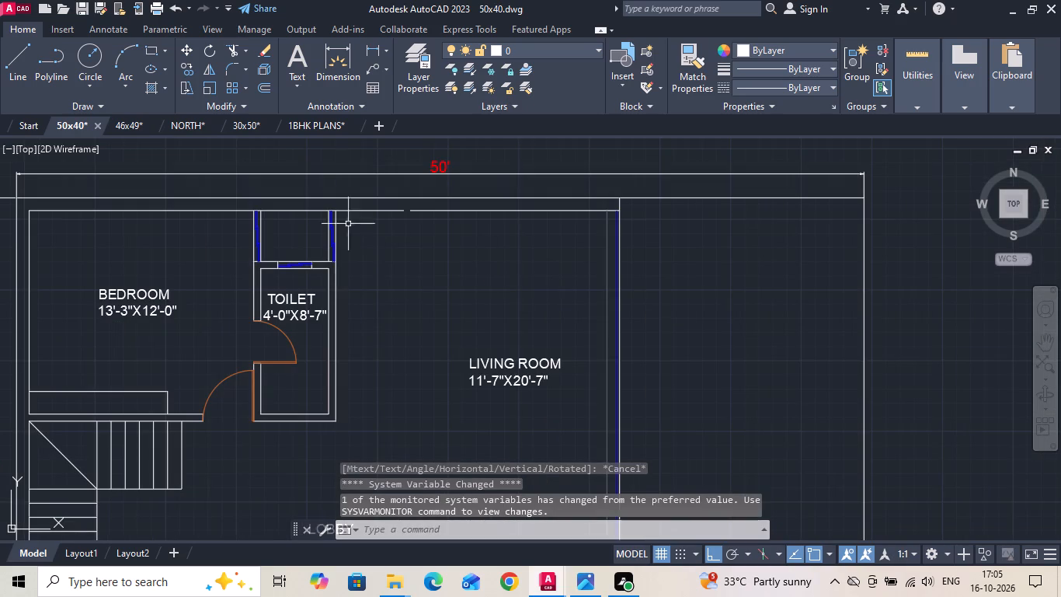
# Erase the separate segment of the north wall's inner line above the living room, beyond the gap.
pyautogui.scroll(2, 319, 211)
pyautogui.click(443, 205)
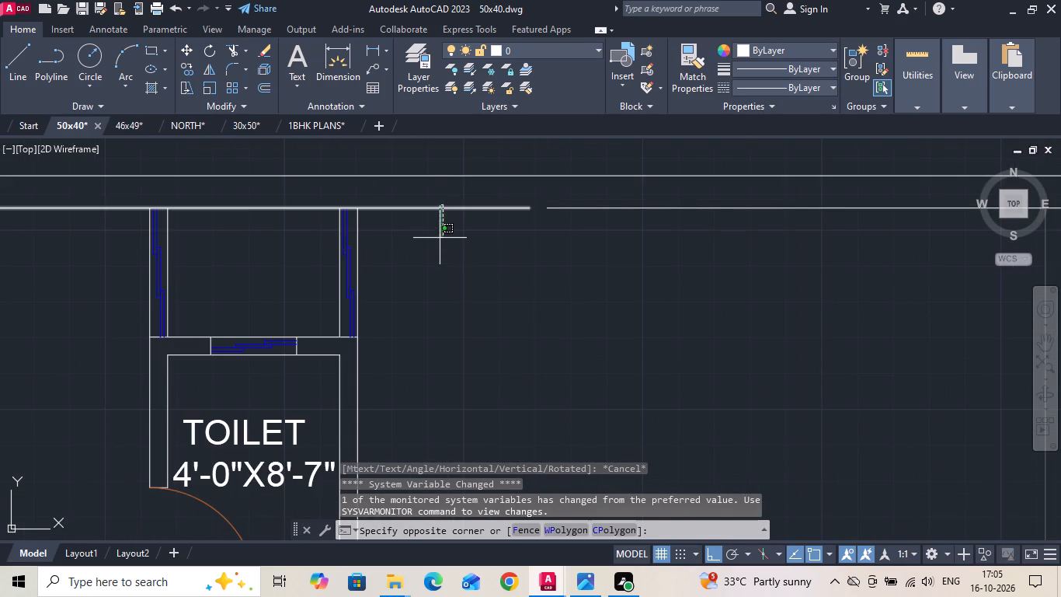
pyautogui.press('Escape')
pyautogui.click(408, 204)
pyautogui.click(402, 213)
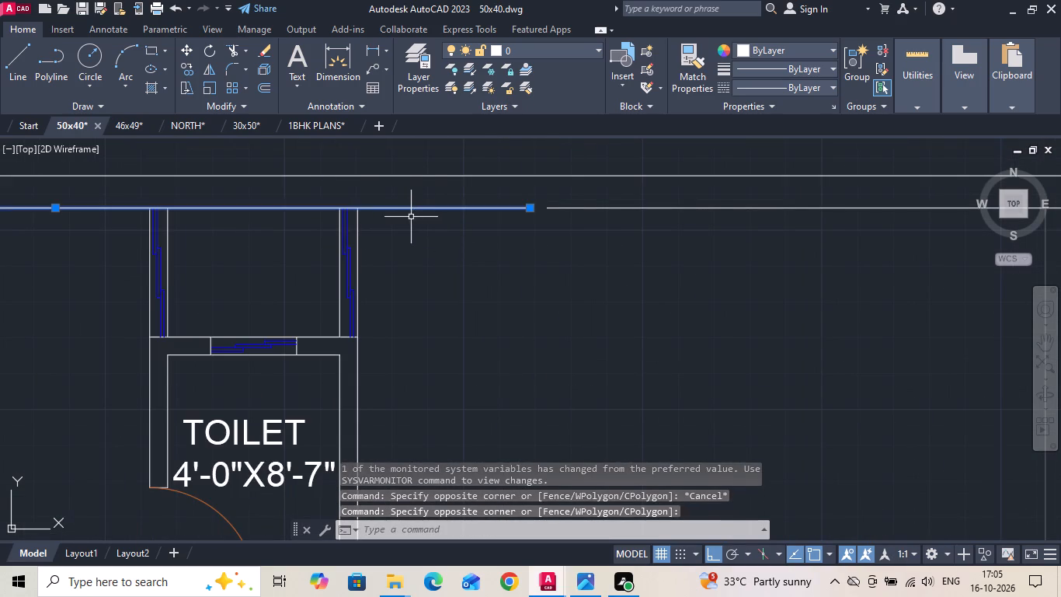
pyautogui.press('Escape')
pyautogui.click(571, 211)
pyautogui.click(569, 207)
pyautogui.press('Delete')
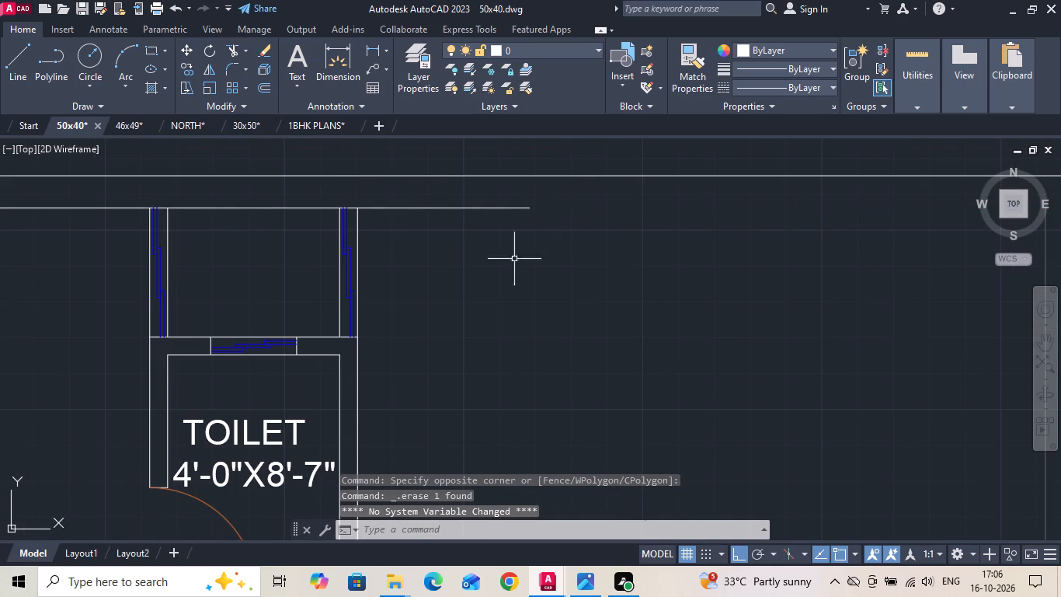
# Extend the remaining inner line of the north wall across the living room to the window wall.
pyautogui.scroll(-2, 500, 281)
pyautogui.press('e')
pyautogui.press('x')
pyautogui.press('space')
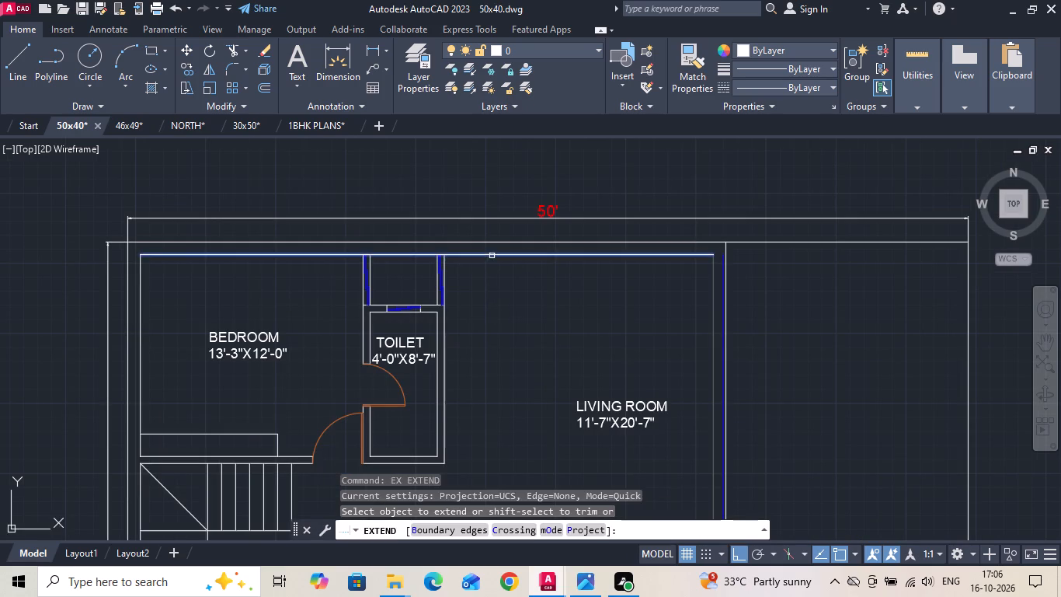
pyautogui.click(492, 254)
pyautogui.click(653, 254)
pyautogui.scroll(-2, 545, 258)
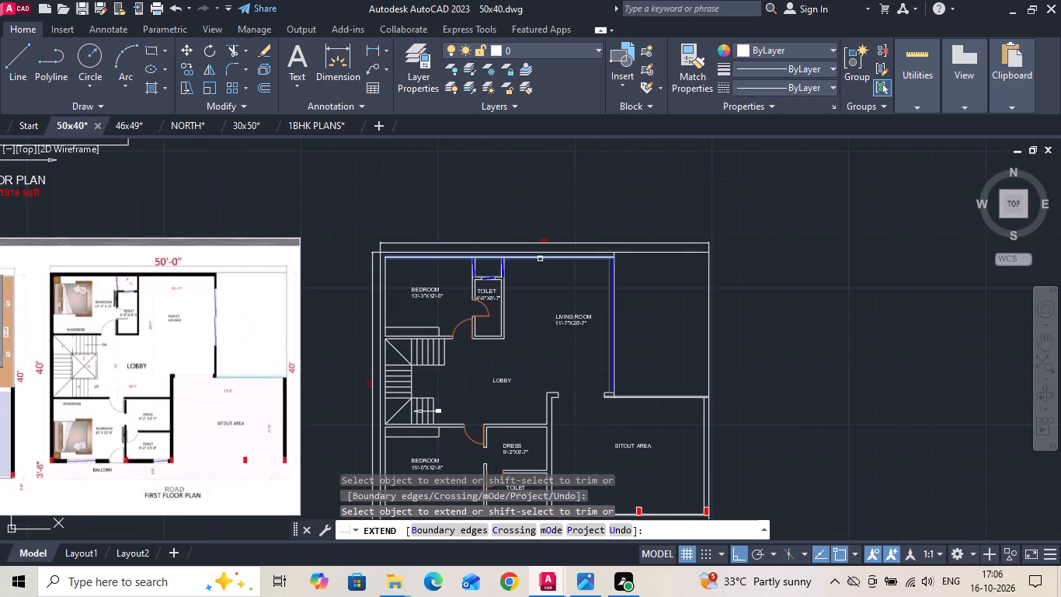
pyautogui.press('Escape')
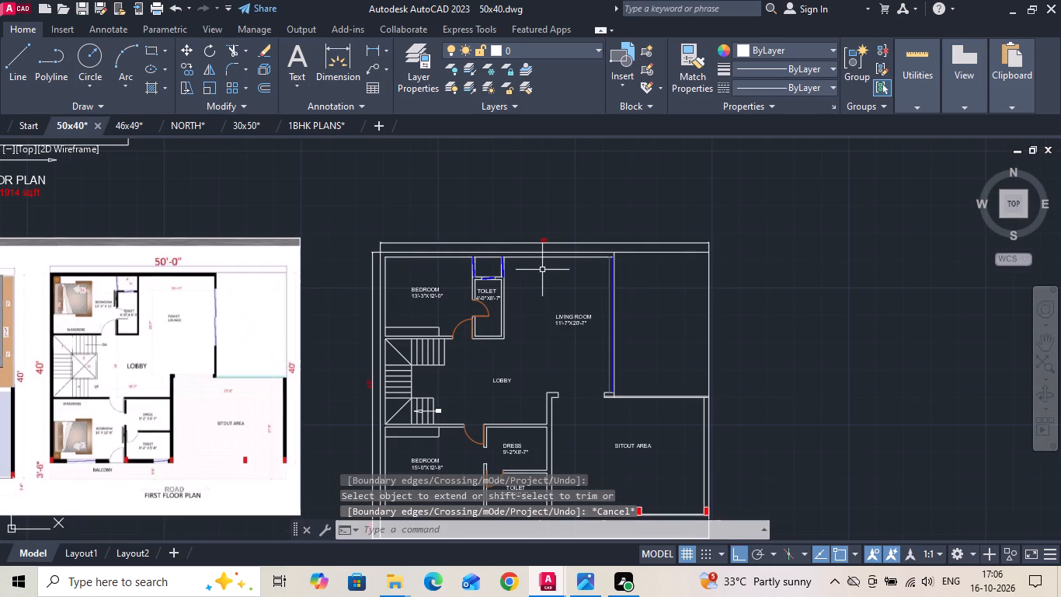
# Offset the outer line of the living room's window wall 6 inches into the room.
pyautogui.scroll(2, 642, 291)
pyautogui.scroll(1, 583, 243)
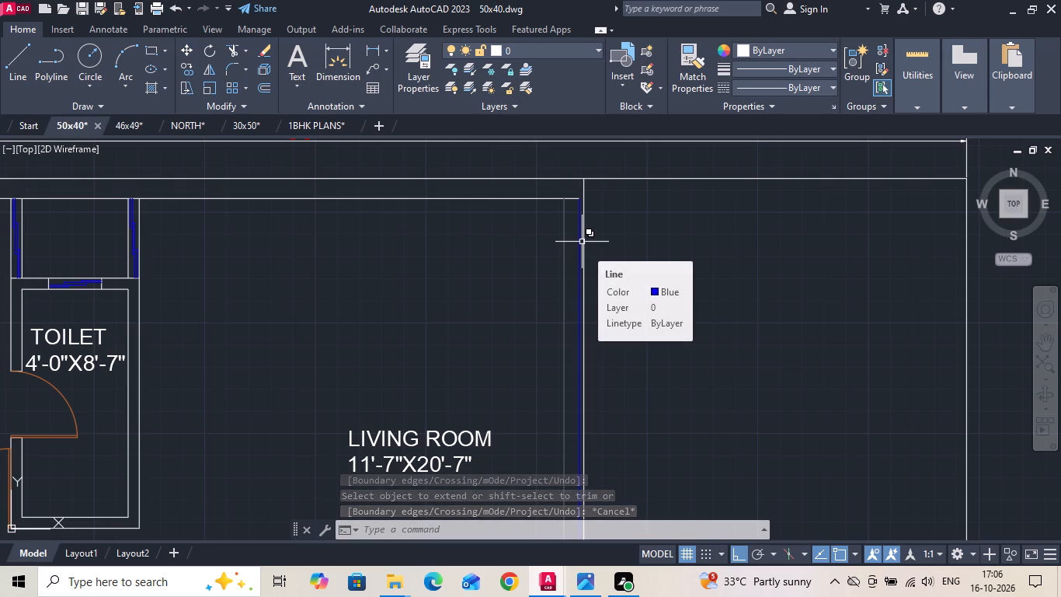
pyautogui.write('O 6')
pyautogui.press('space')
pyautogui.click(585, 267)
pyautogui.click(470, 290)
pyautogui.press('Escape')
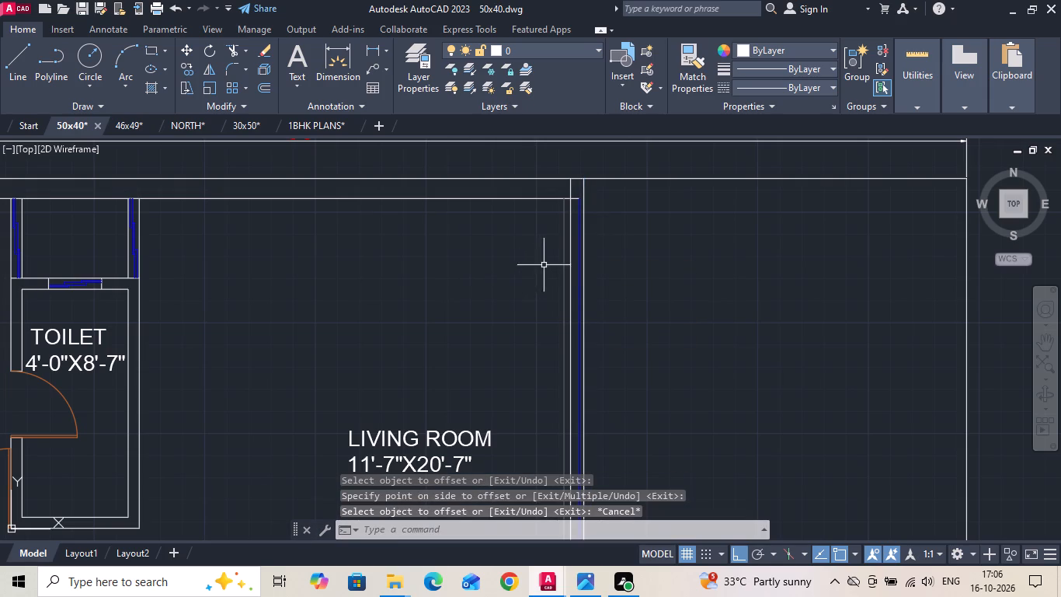
# Erase the old grey inner line and the blue window line along the living room's window wall.
pyautogui.click(565, 235)
pyautogui.scroll(2, 574, 205)
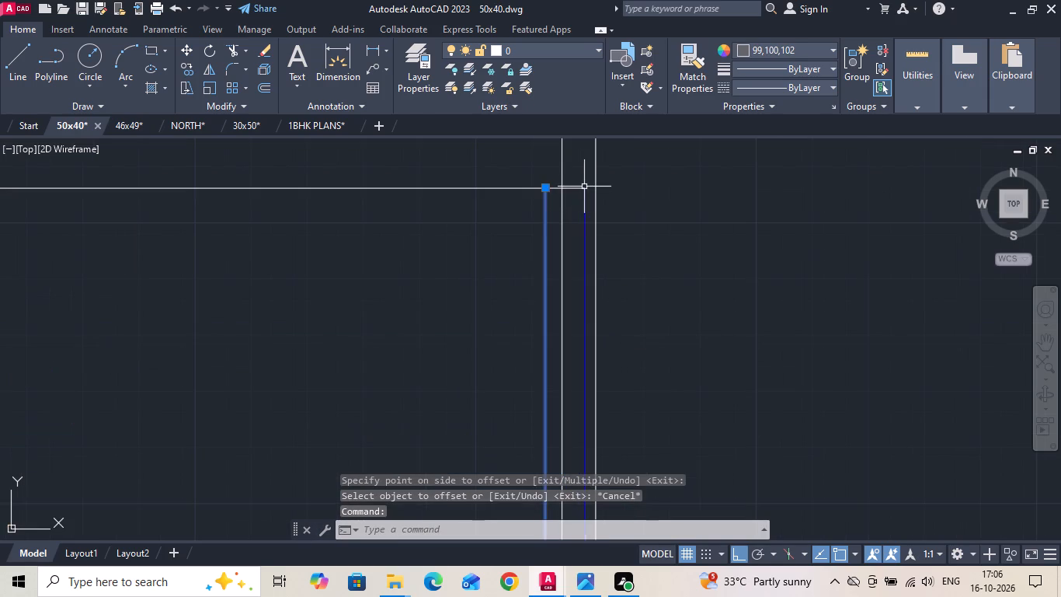
pyautogui.click(585, 187)
pyautogui.press('Delete')
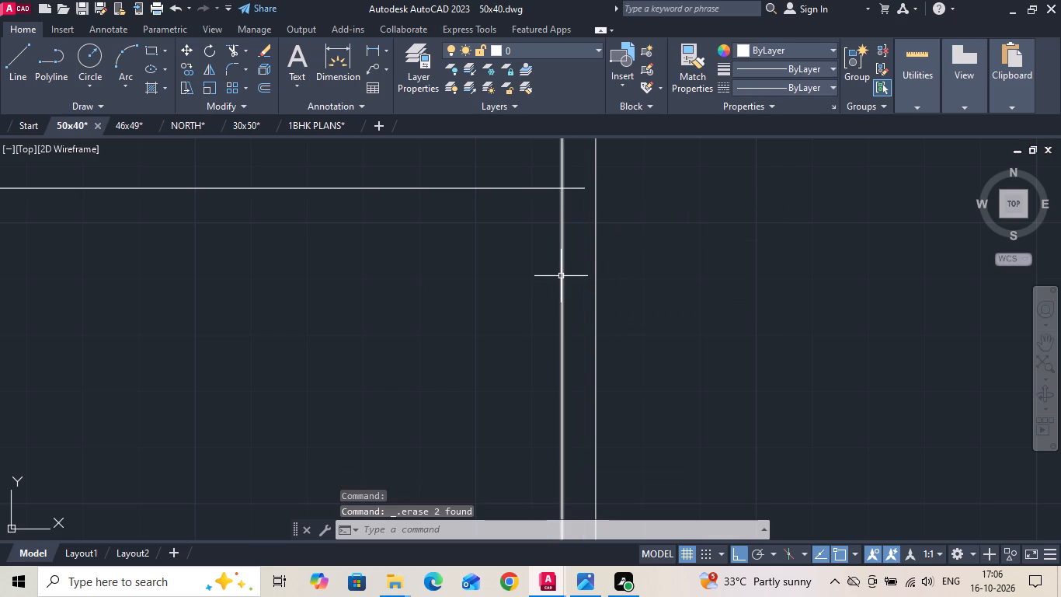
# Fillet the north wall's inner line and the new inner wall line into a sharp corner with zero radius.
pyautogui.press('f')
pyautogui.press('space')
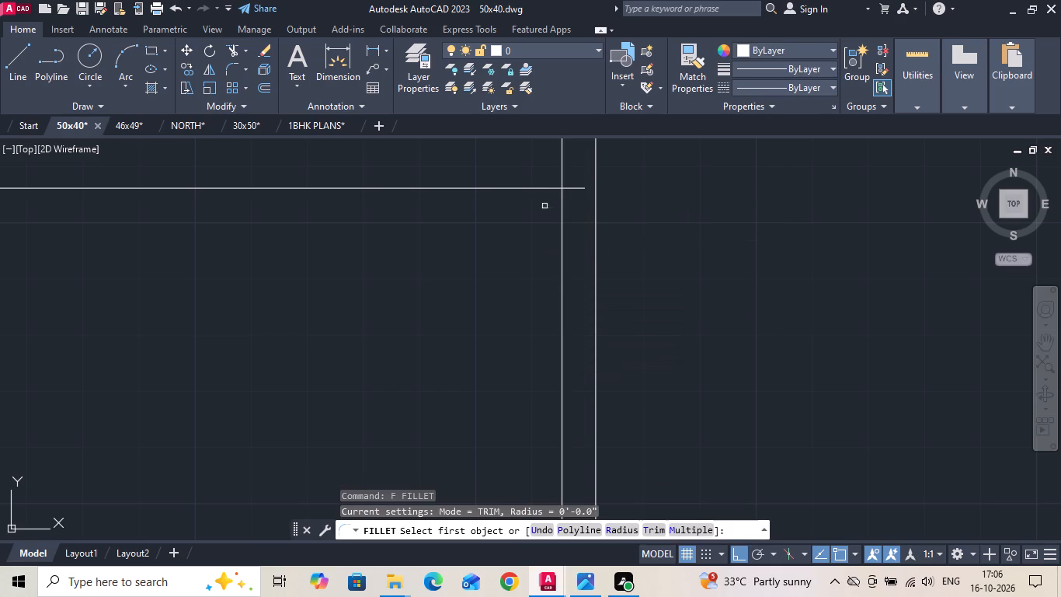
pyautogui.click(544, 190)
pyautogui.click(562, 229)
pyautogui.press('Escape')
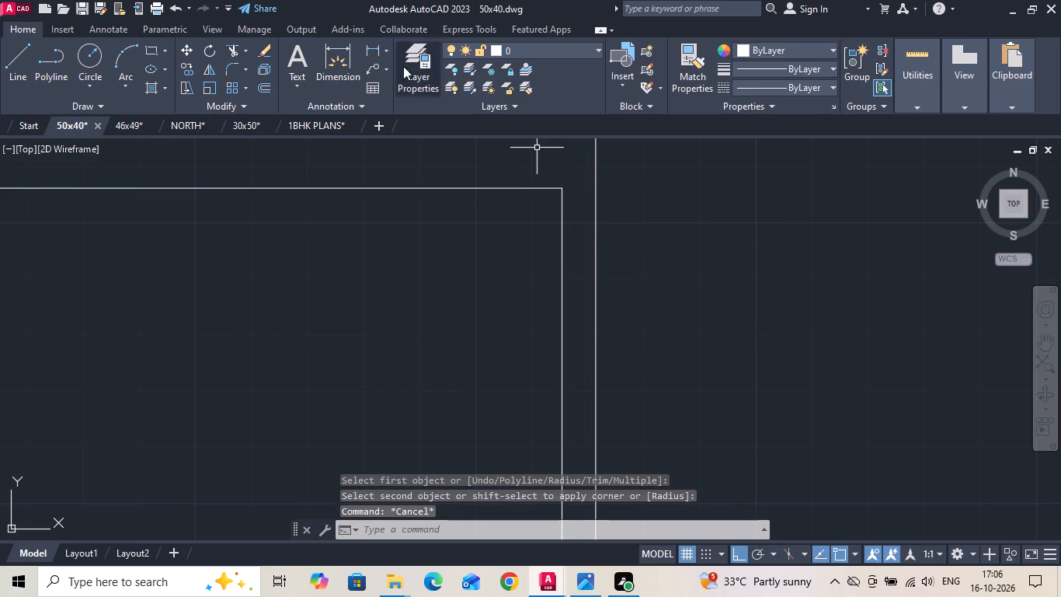
# Measure the living room's width from the new inner wall line to the shaft wall above the toilet.
pyautogui.click(377, 50)
pyautogui.click(558, 272)
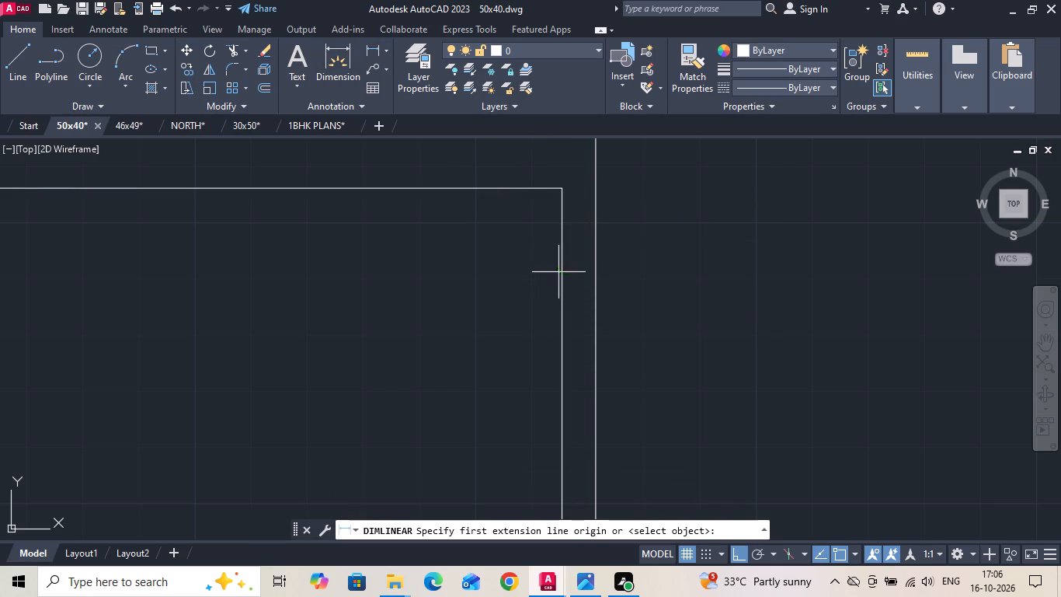
pyautogui.scroll(-2, 565, 274)
pyautogui.click(141, 273)
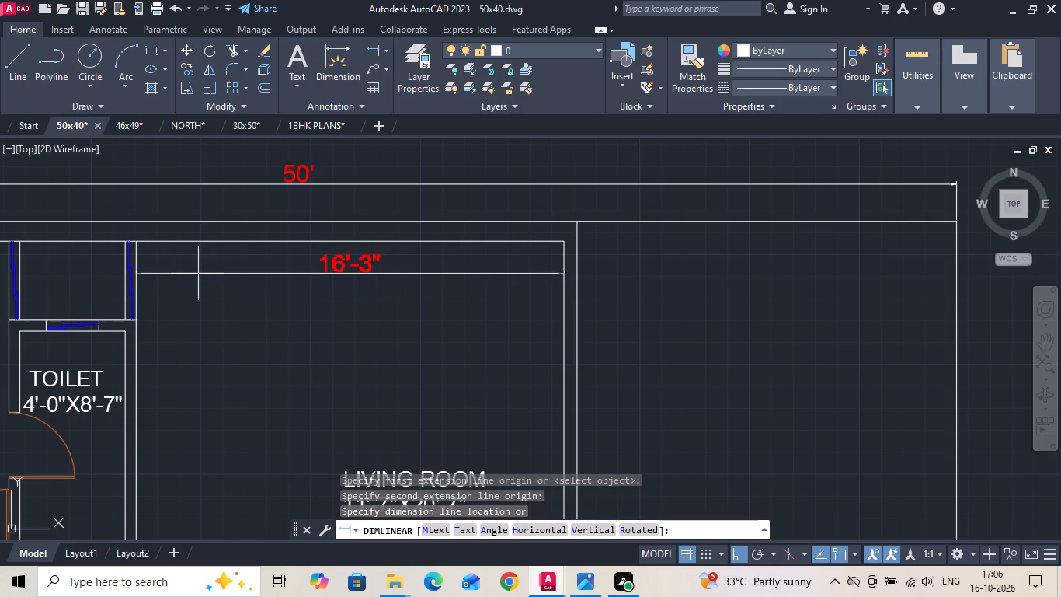
pyautogui.press('Escape')
# Offset the toilet's outer wall line 15'-11" across the living room, matching the family lounge width in the reference image.
pyautogui.scroll(-2, 498, 273)
pyautogui.scroll(-1, 367, 312)
pyautogui.scroll(1, 58, 315)
pyautogui.moveTo(38, 316); pyautogui.dragTo(222, 297, button='middle')
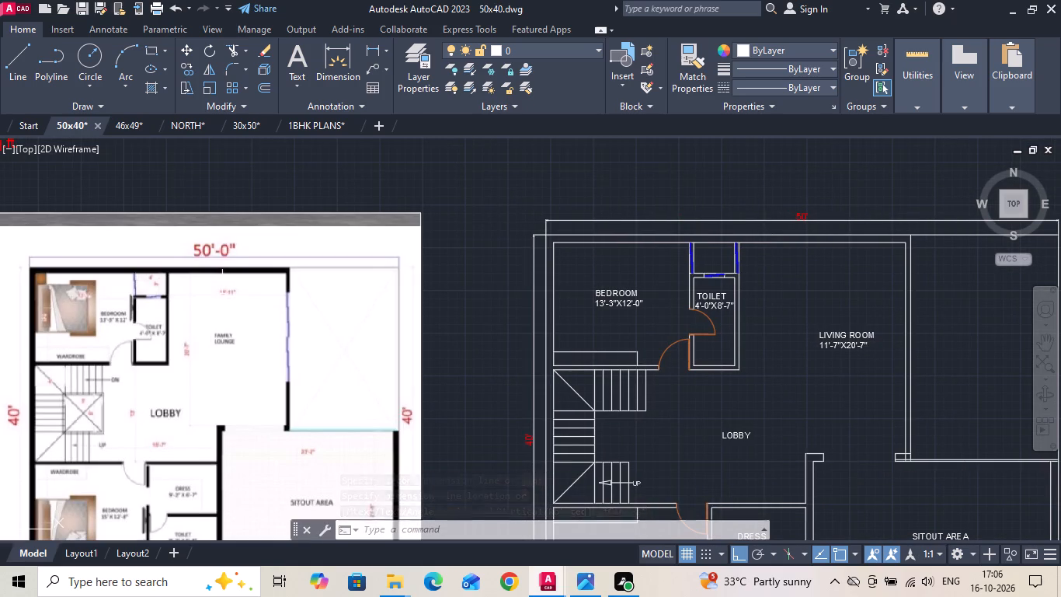
pyautogui.scroll(2, 222, 296)
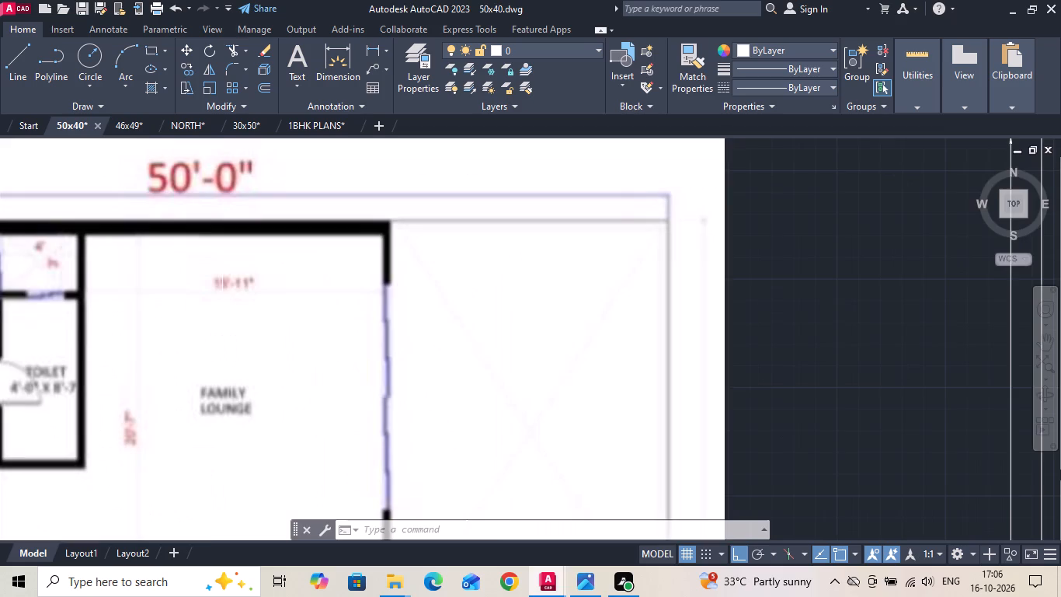
pyautogui.scroll(-3, 222, 296)
pyautogui.scroll(2, 599, 284)
pyautogui.write('O')
pyautogui.press('space')
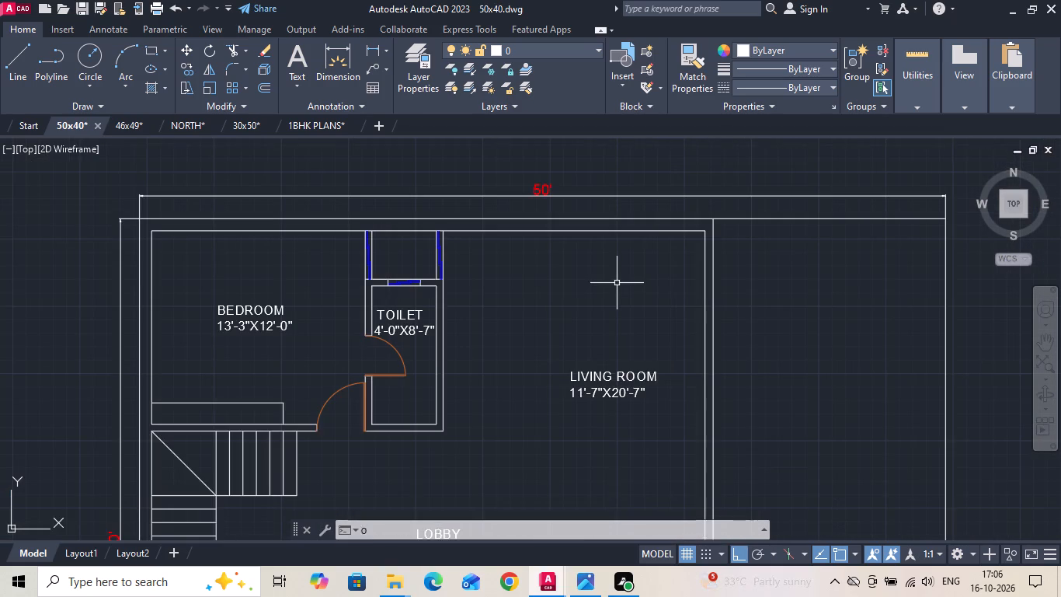
pyautogui.press('1')
pyautogui.press('5')
pyautogui.write("'11")
pyautogui.press('space')
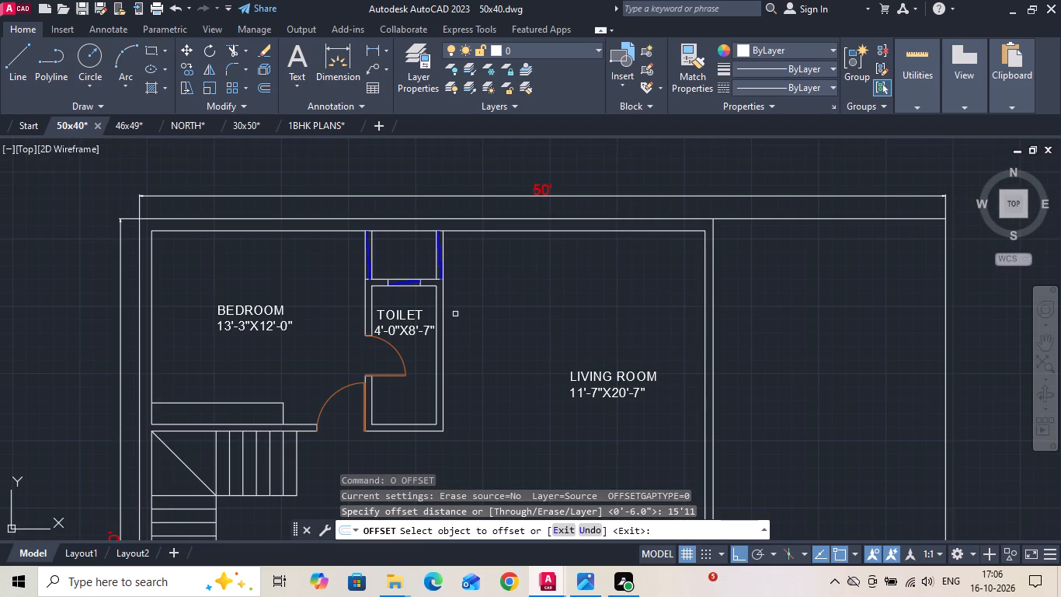
pyautogui.click(444, 322)
pyautogui.click(666, 269)
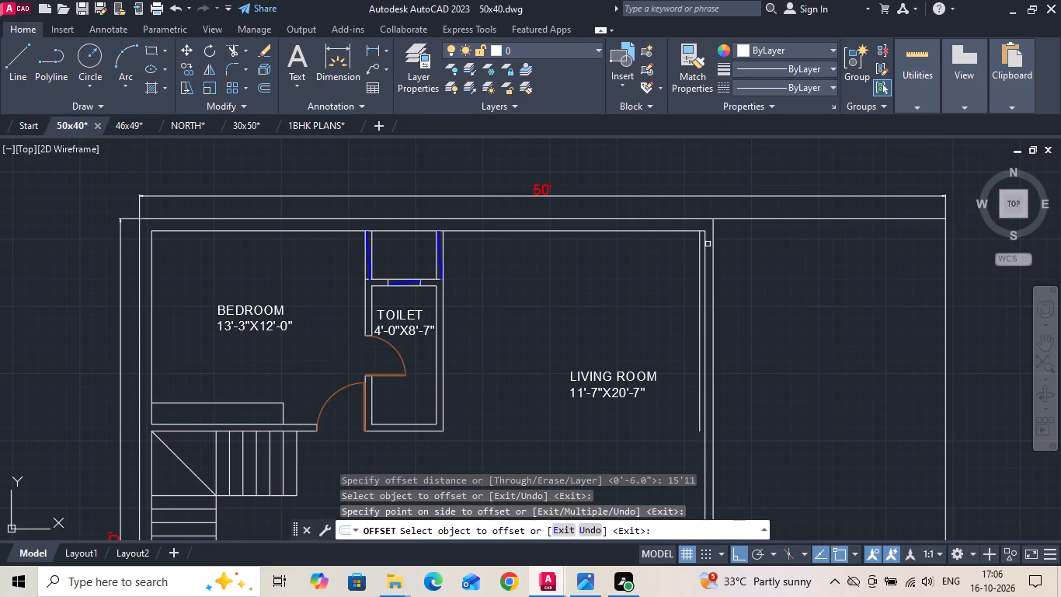
pyautogui.press('Escape')
# Measure the distance from the new lounge wall line to the outer line of that wall.
pyautogui.click(377, 48)
pyautogui.press('Escape')
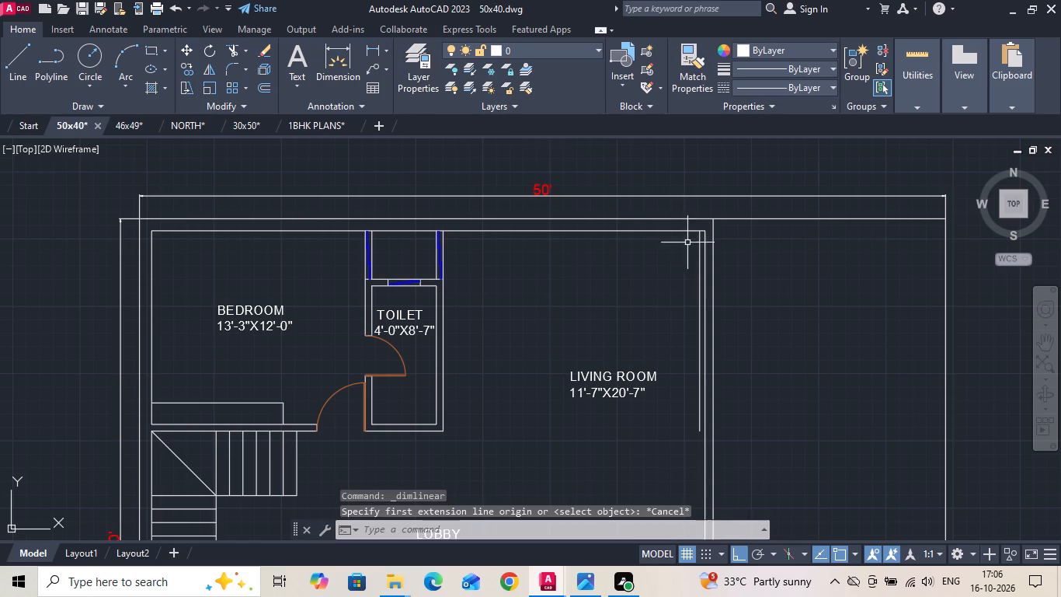
pyautogui.scroll(2, 687, 243)
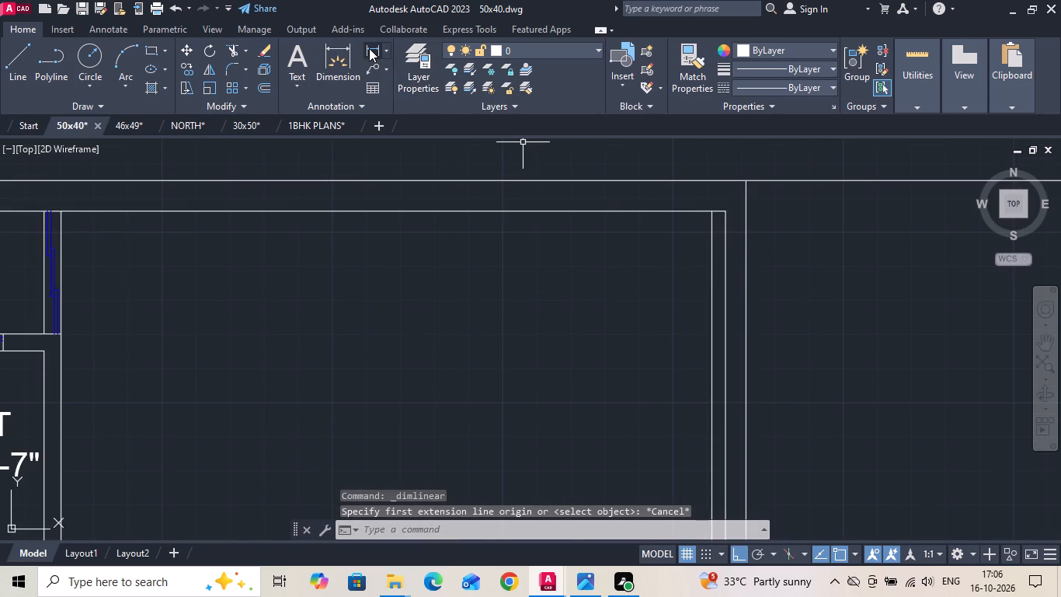
pyautogui.click(369, 48)
pyautogui.click(713, 310)
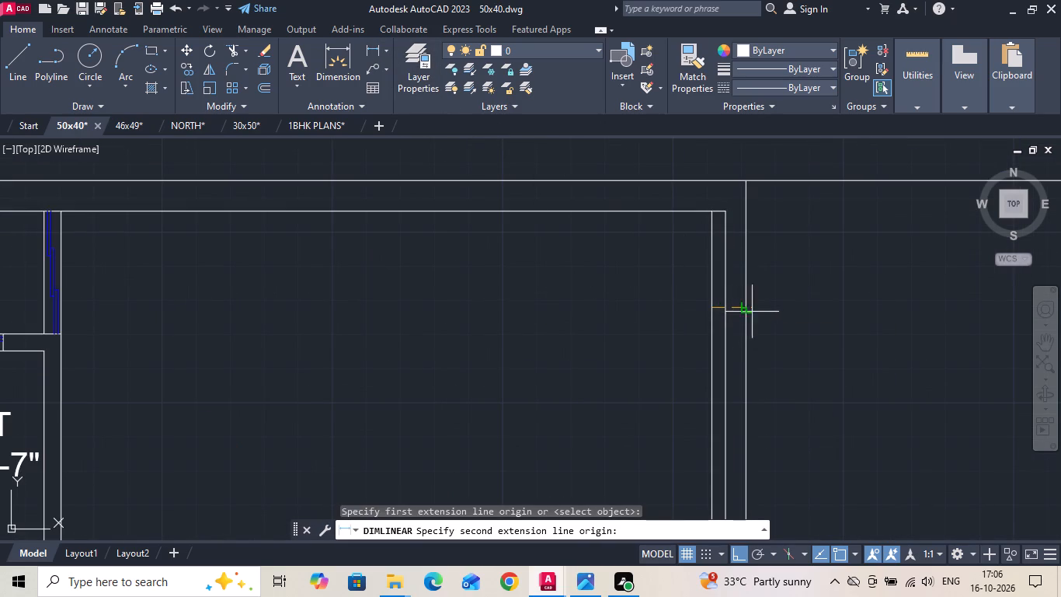
pyautogui.click(743, 302)
pyautogui.press('Escape')
# Measure the ground floor living room's width from the toilet wall to the window wall's inner line.
pyautogui.scroll(-1, 744, 284)
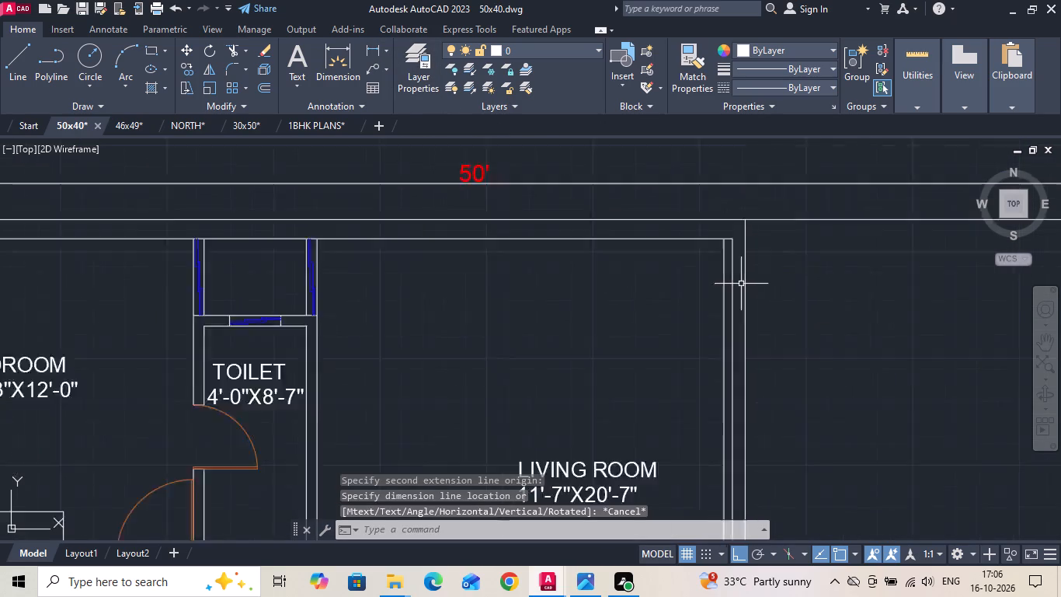
pyautogui.scroll(-2, 739, 285)
pyautogui.scroll(-1, 577, 265)
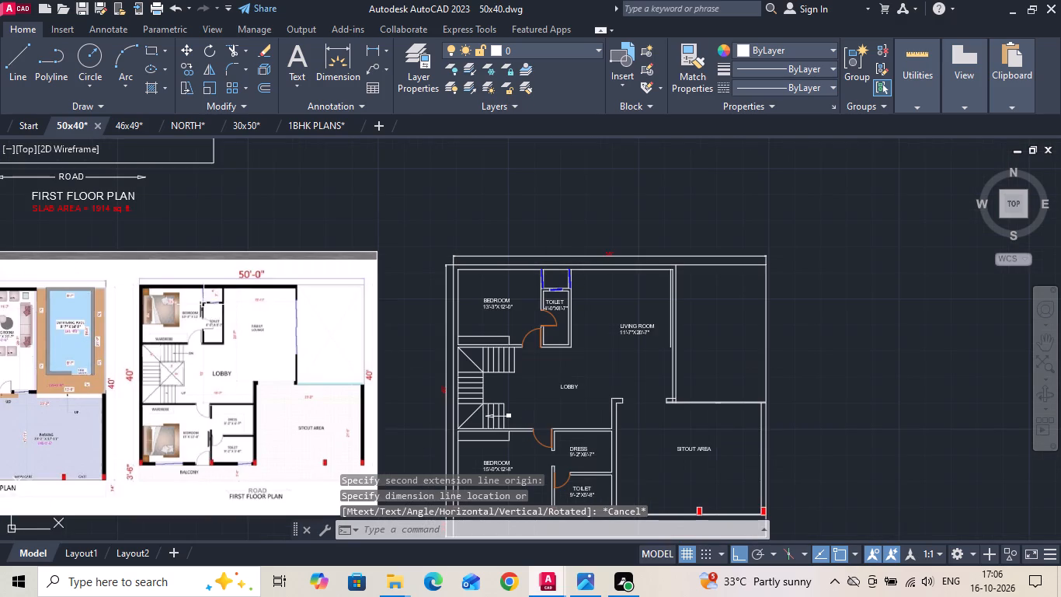
pyautogui.scroll(1, 56, 317)
pyautogui.scroll(-2, 223, 314)
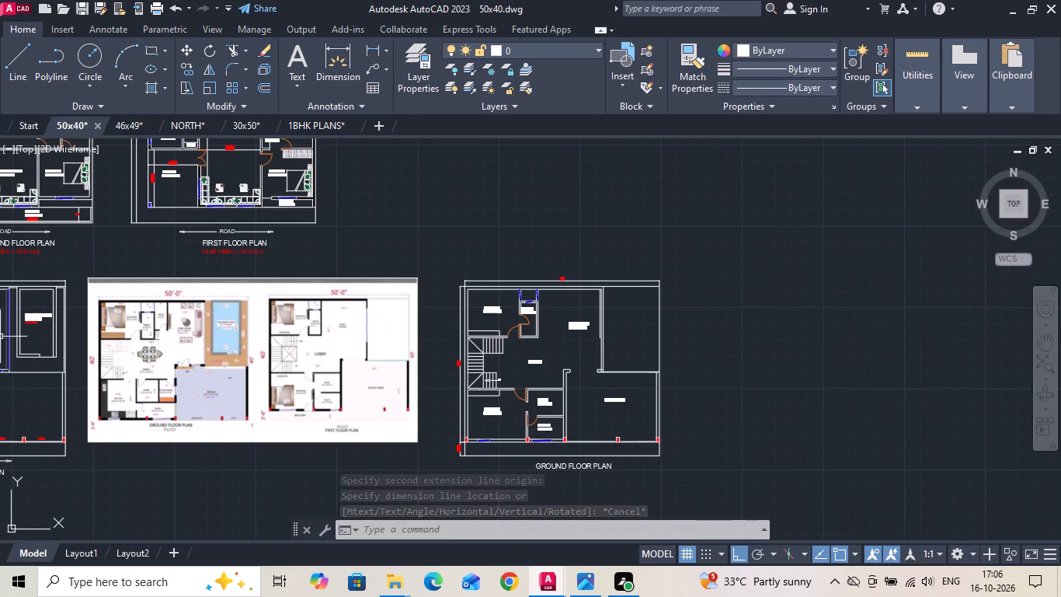
pyautogui.moveTo(16, 330); pyautogui.dragTo(304, 330, button='middle')
pyautogui.scroll(3, 266, 299)
pyautogui.press('space')
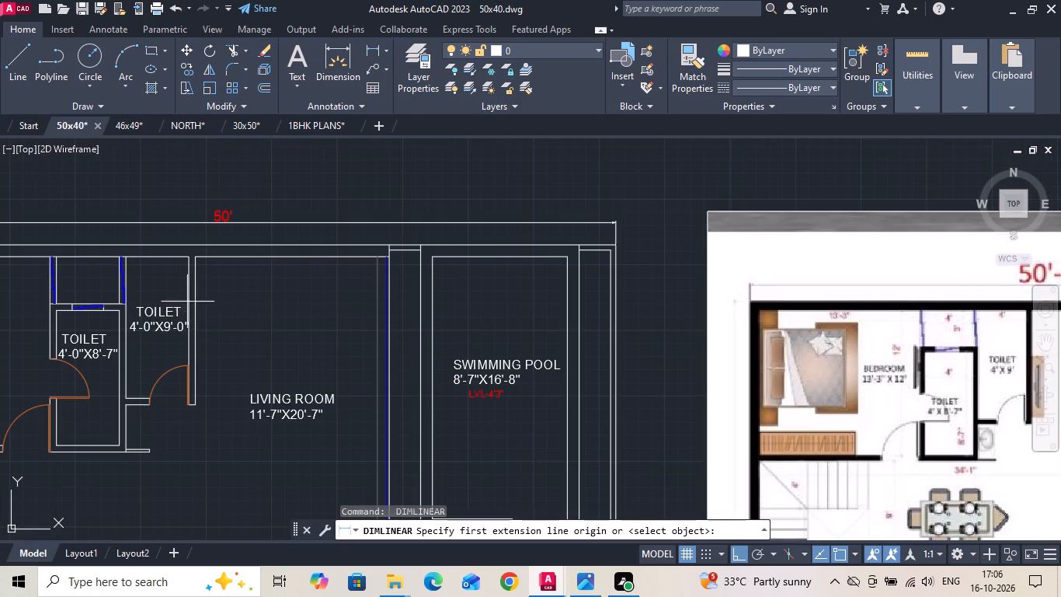
pyautogui.moveTo(198, 296); pyautogui.dragTo(207, 299)
pyautogui.click(378, 295)
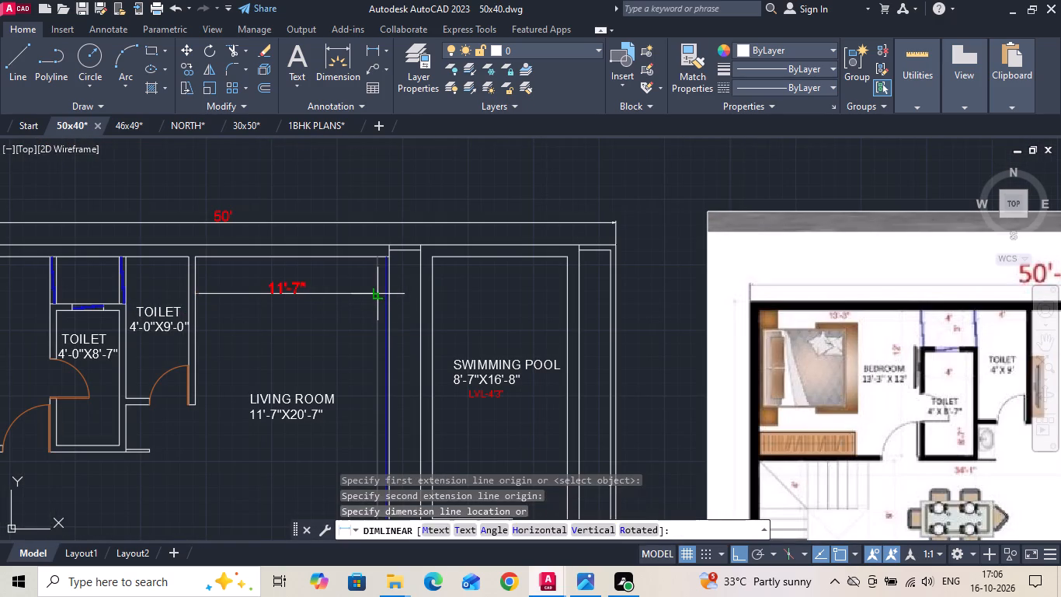
pyautogui.press('Escape')
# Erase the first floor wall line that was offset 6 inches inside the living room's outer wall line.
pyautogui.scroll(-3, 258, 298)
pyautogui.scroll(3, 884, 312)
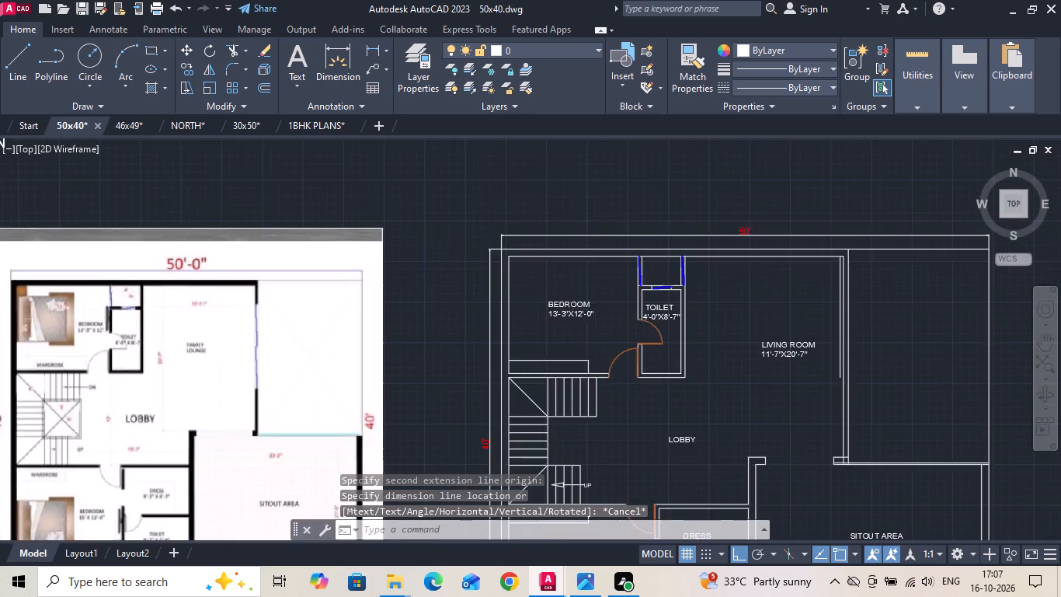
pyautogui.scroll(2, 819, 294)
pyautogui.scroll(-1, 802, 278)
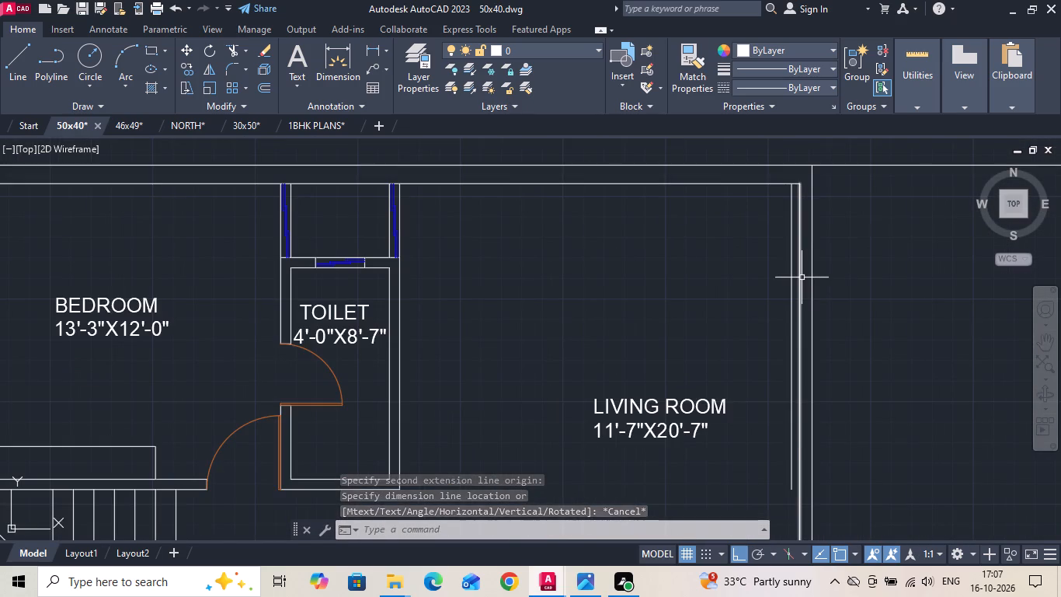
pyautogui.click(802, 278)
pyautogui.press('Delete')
# Offset the lounge's new inner wall line 5 inches toward the open space.
pyautogui.write('O')
pyautogui.press('space')
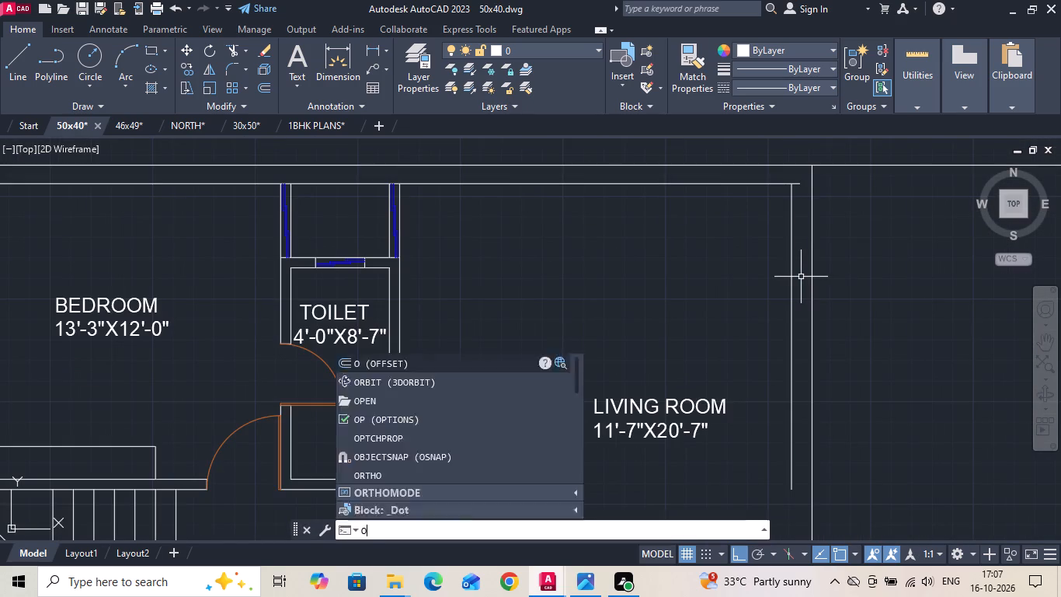
pyautogui.write('5')
pyautogui.press('space')
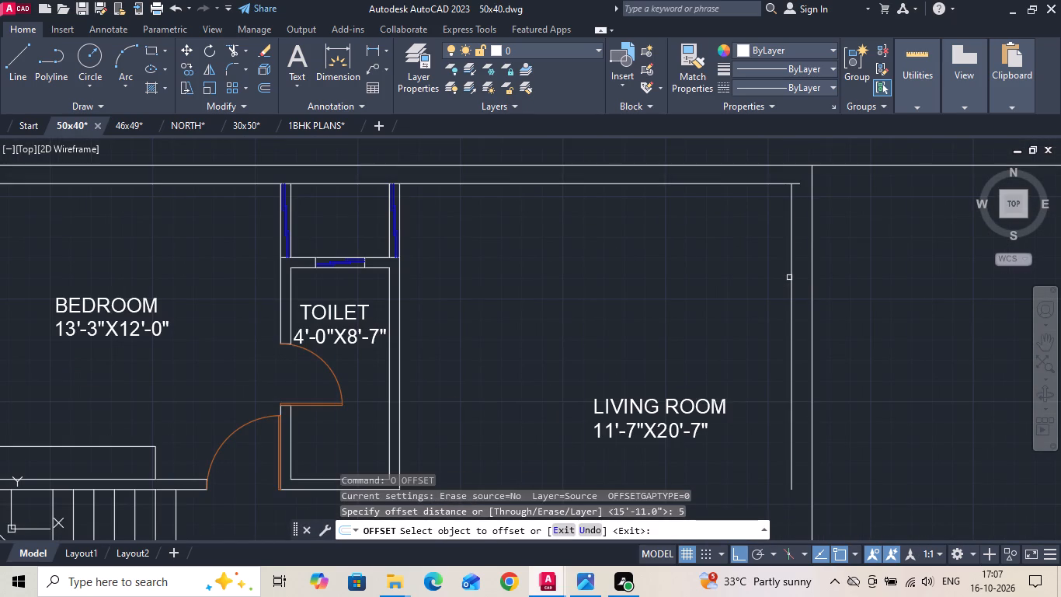
pyautogui.click(791, 271)
pyautogui.click(805, 255)
pyautogui.press('Escape')
# Extend the 5-inch offset wall line up to the north wall's outer line and down through the wall stub beside the sitout area.
pyautogui.write('EX')
pyautogui.press('space')
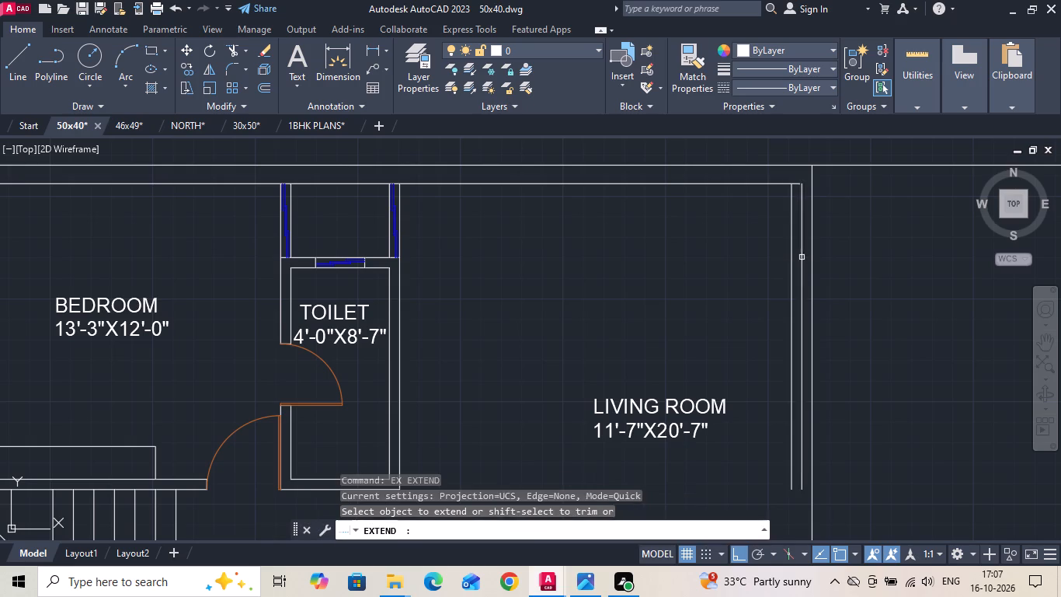
pyautogui.click(802, 252)
pyautogui.scroll(-2, 798, 270)
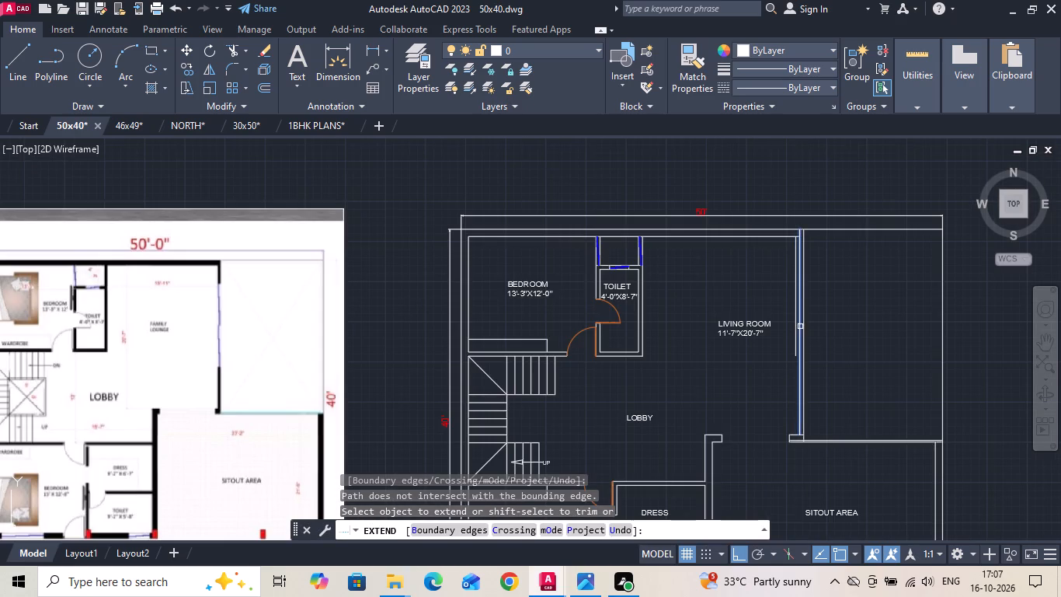
pyautogui.click(800, 326)
pyautogui.scroll(3, 802, 445)
pyautogui.click(783, 393)
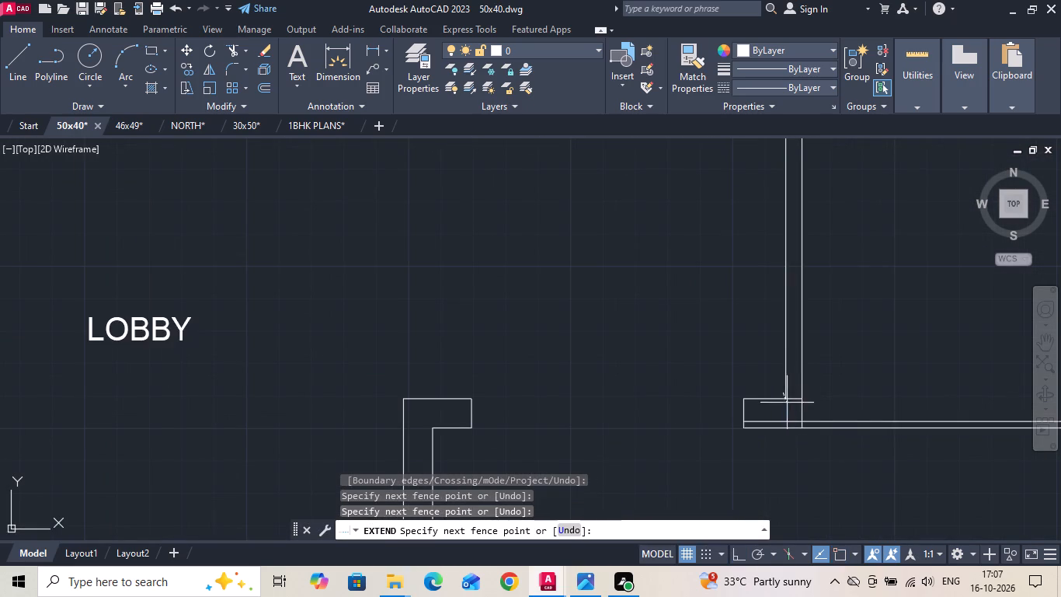
pyautogui.click(795, 390)
pyautogui.click(785, 415)
pyautogui.press('Escape')
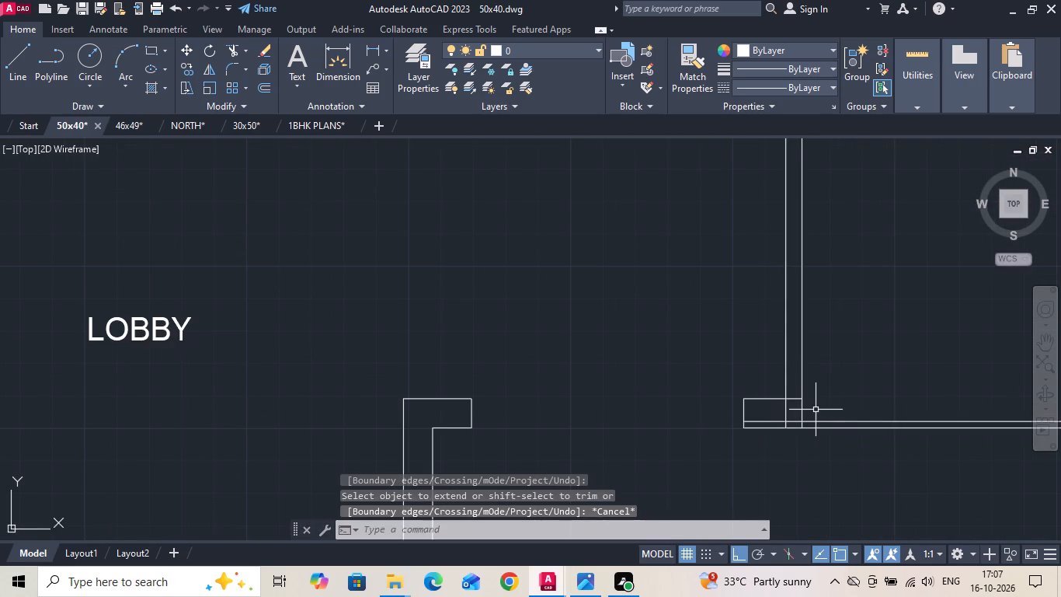
# Move the inner line of the open area's south wall 3.5 inches north, away from the wall's outer line.
pyautogui.moveTo(816, 410); pyautogui.dragTo(433, 396, button='middle')
pyautogui.click(443, 409)
pyautogui.rightClick(443, 360)
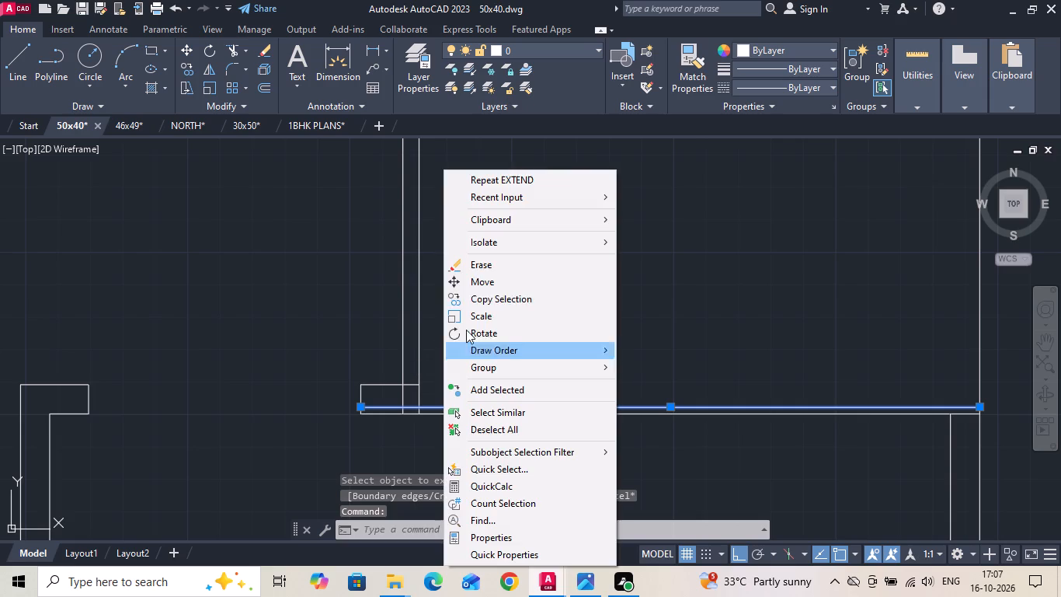
pyautogui.click(490, 284)
pyautogui.moveTo(537, 367); pyautogui.dragTo(537, 358)
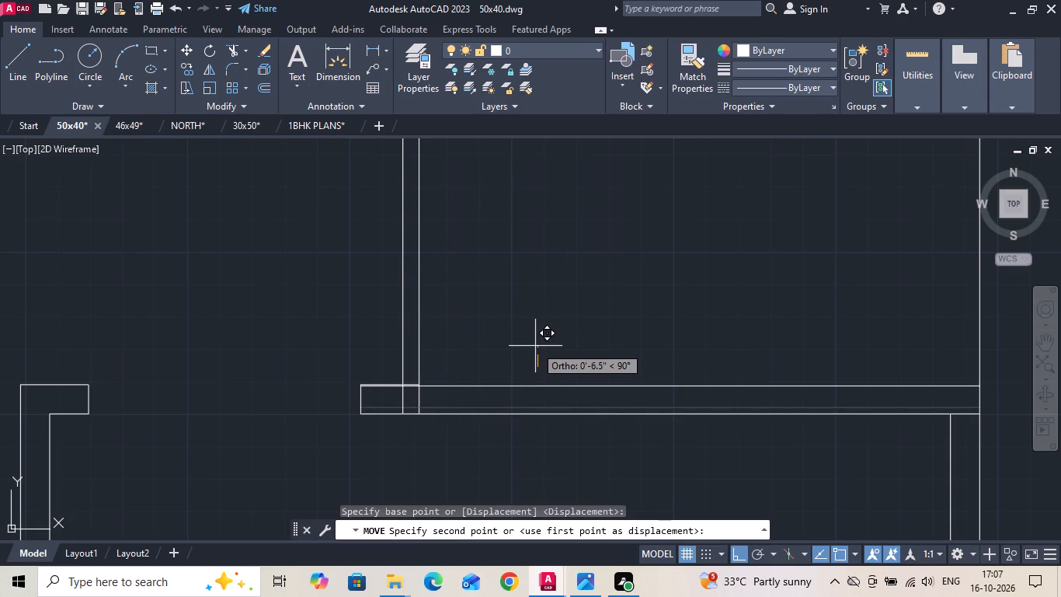
pyautogui.write('3.5')
pyautogui.press('space')
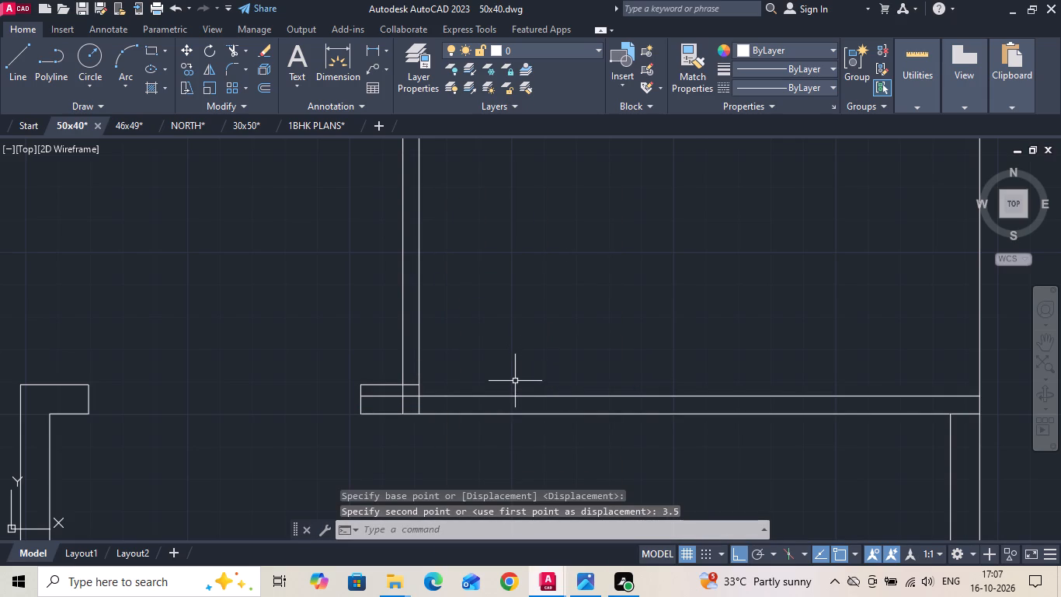
# Measure the thickness of the open area's south wall between its two lines.
pyautogui.click(374, 45)
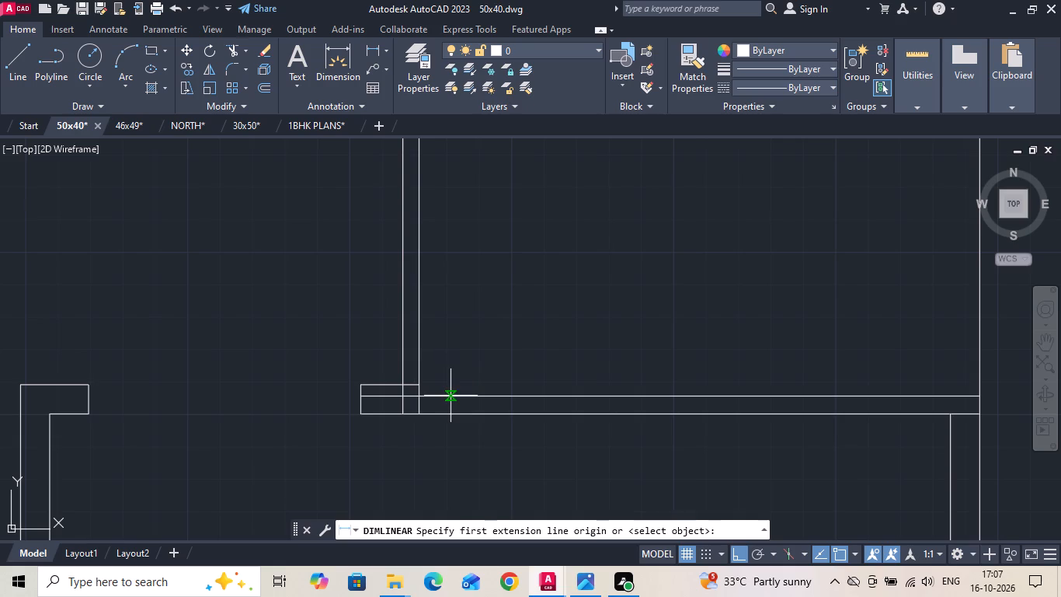
pyautogui.click(450, 396)
pyautogui.click(451, 414)
pyautogui.press('Escape')
pyautogui.moveTo(451, 415); pyautogui.dragTo(437, 382)
pyautogui.click(432, 361)
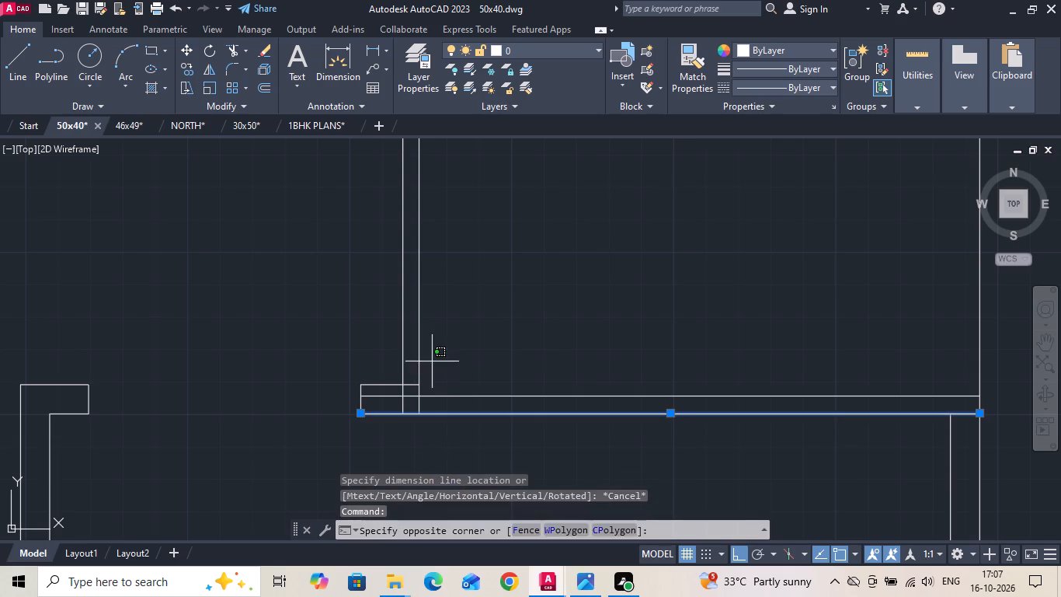
pyautogui.press('Escape')
pyautogui.press('Escape')
# Move the inner line of the open area's south wall 1 inch south.
pyautogui.click(457, 408)
pyautogui.click(453, 389)
pyautogui.rightClick(450, 367)
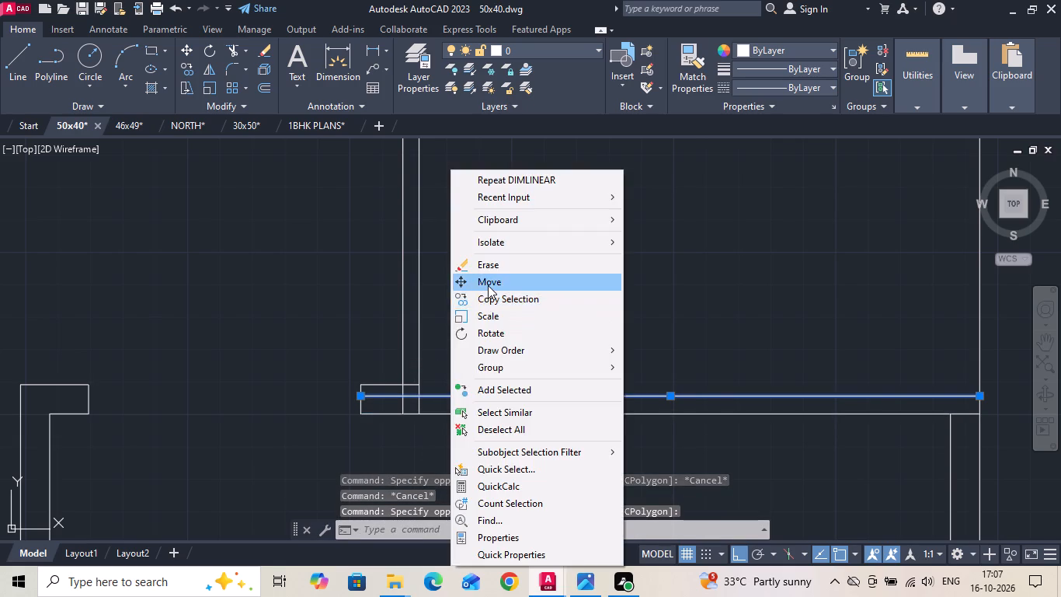
pyautogui.click(488, 285)
pyautogui.moveTo(568, 264); pyautogui.dragTo(569, 271)
pyautogui.press('1')
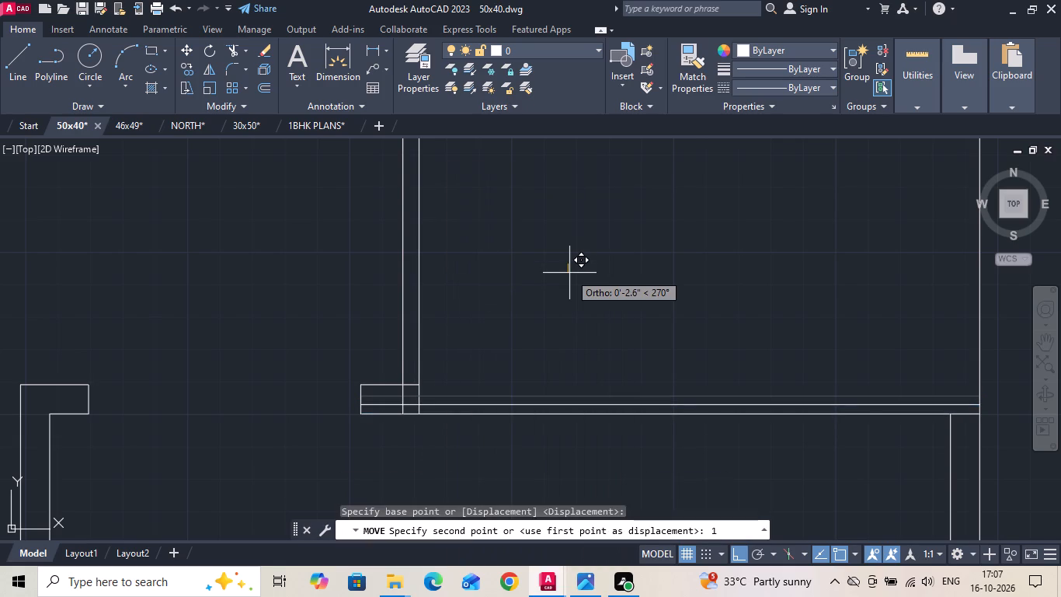
pyautogui.press('space')
# Trim the overlapping line segments where the lounge's east wall meets the wall stub and the open area's south wall.
pyautogui.press('t')
pyautogui.press('r')
pyautogui.press('space')
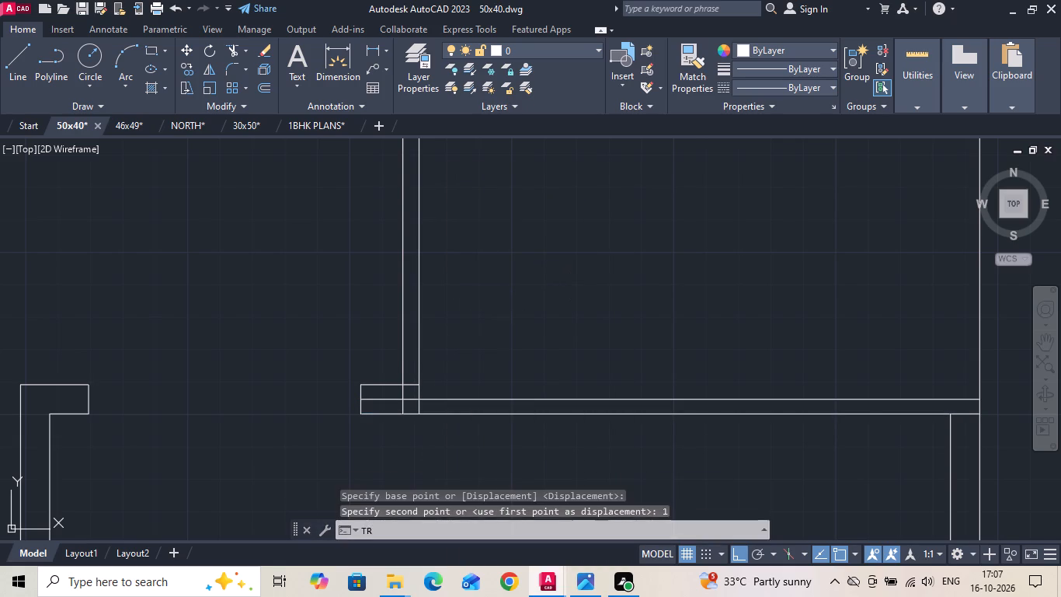
pyautogui.press('space')
pyautogui.click(386, 399)
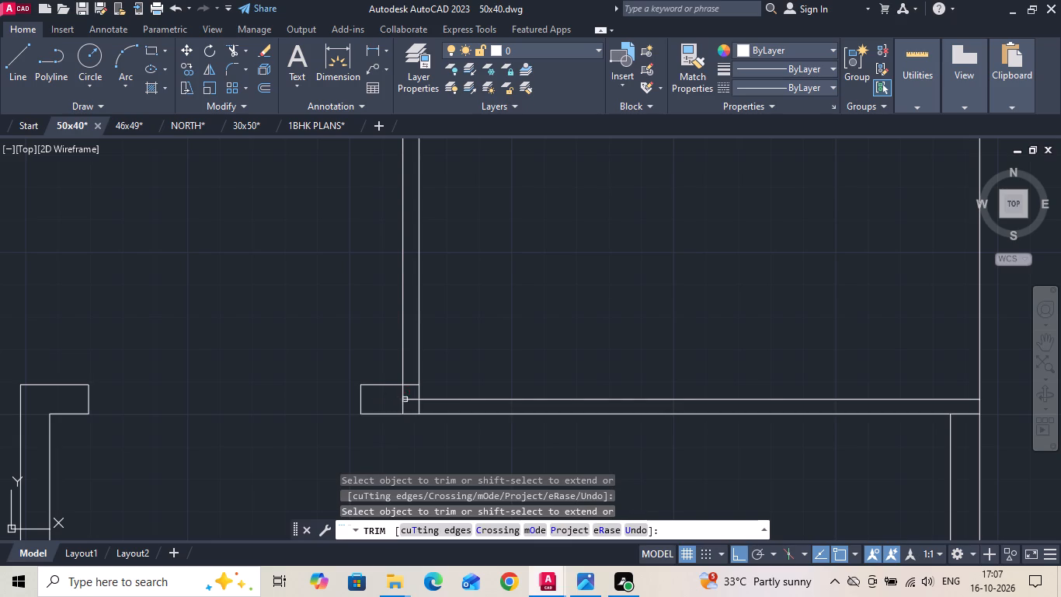
pyautogui.click(412, 401)
pyautogui.click(412, 383)
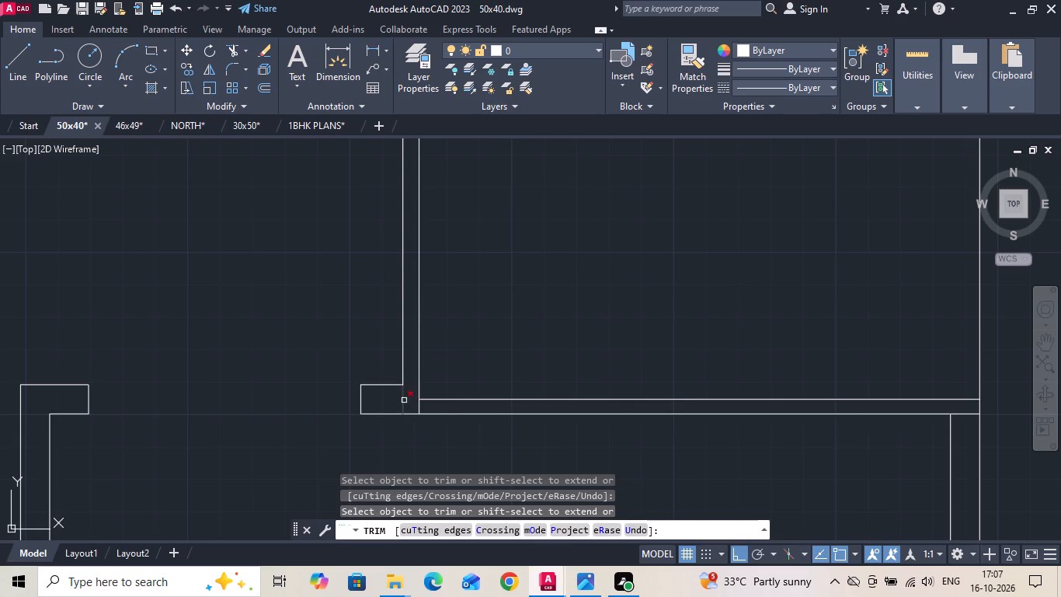
pyautogui.click(404, 400)
pyautogui.scroll(-3, 597, 361)
pyautogui.scroll(-1, 667, 337)
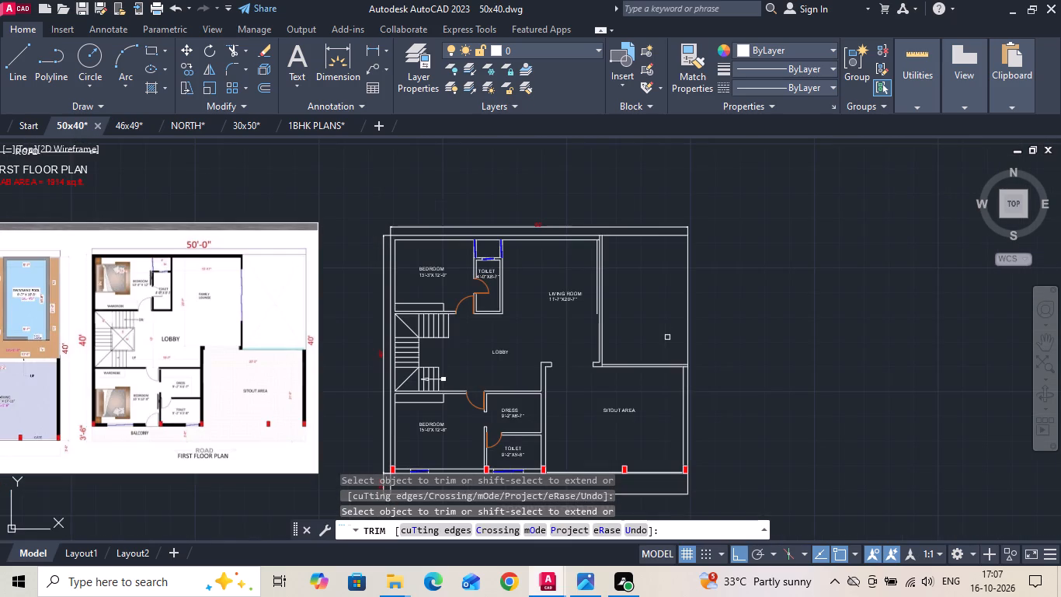
pyautogui.press('Escape')
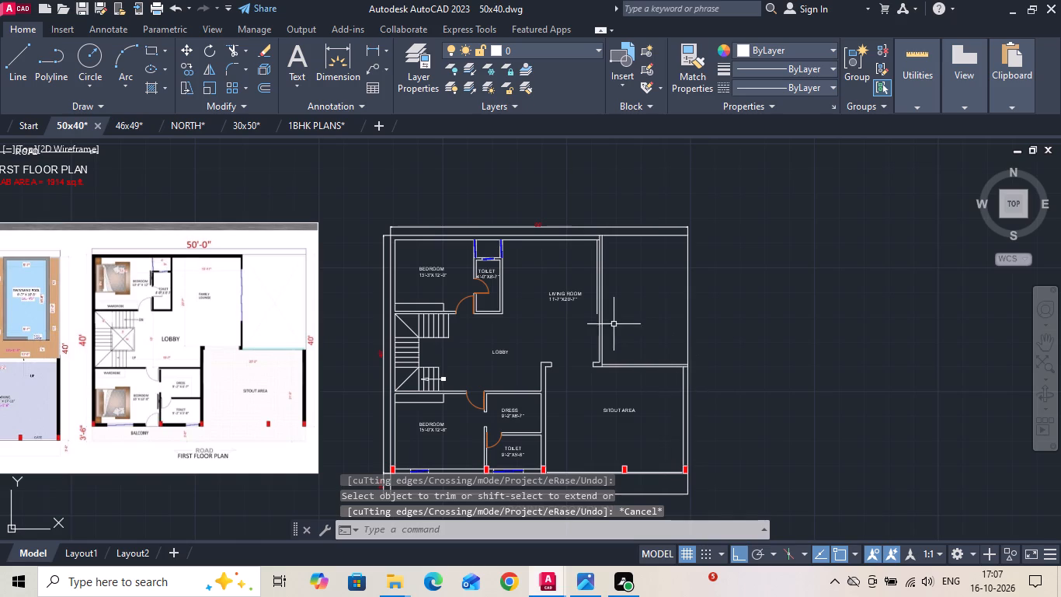
# Erase the leftover short wall line just inside the living room's new east wall.
pyautogui.scroll(2, 591, 319)
pyautogui.click(604, 285)
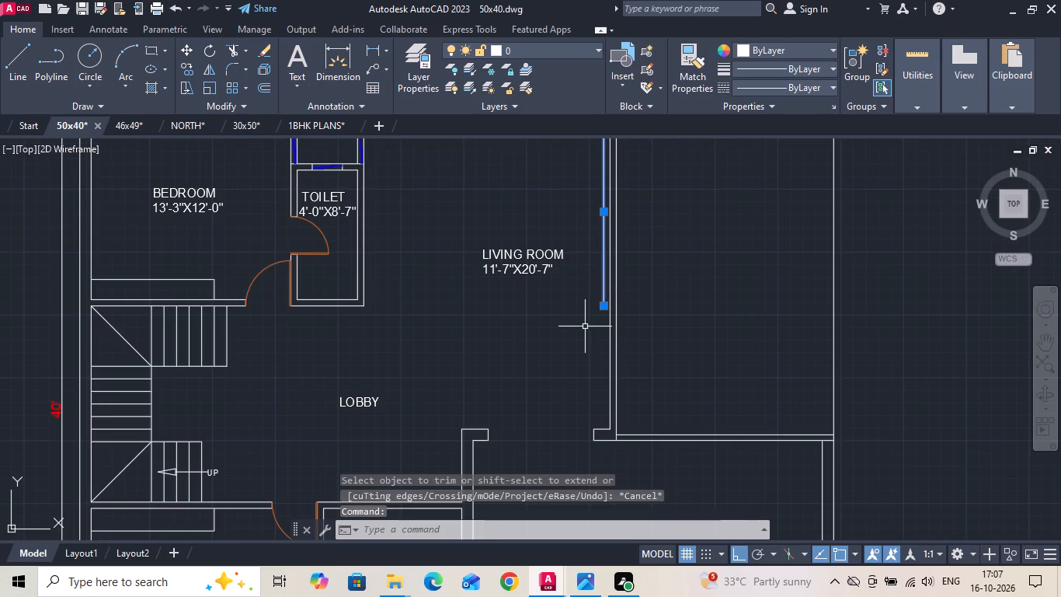
pyautogui.press('Delete')
# Fillet the north wall's inner line with the east wall's inner line into a zero-radius corner at the living room.
pyautogui.scroll(-2, 614, 424)
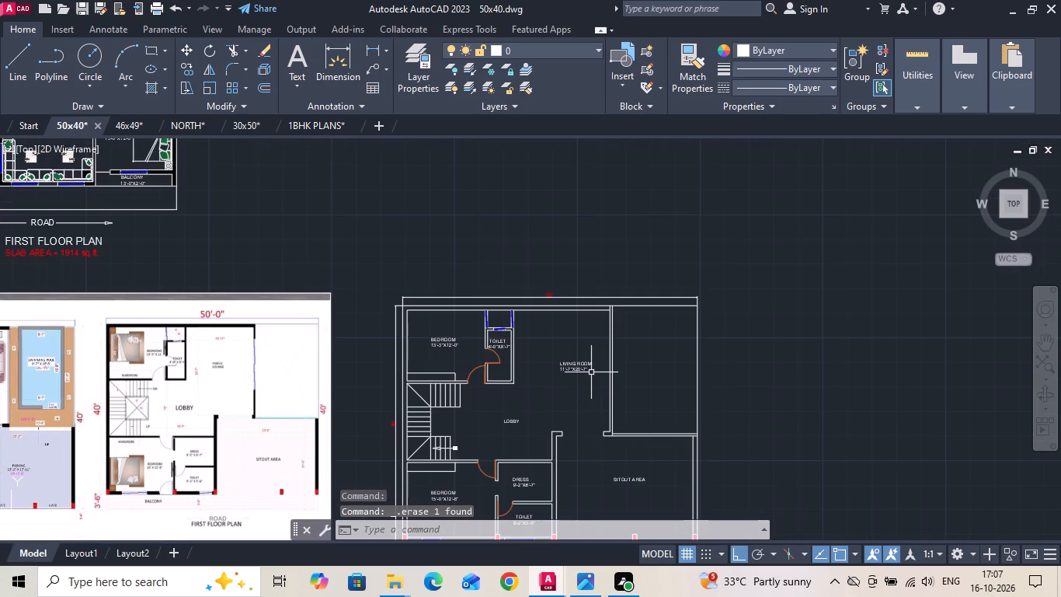
pyautogui.press('f')
pyautogui.press('space')
pyautogui.scroll(3, 599, 310)
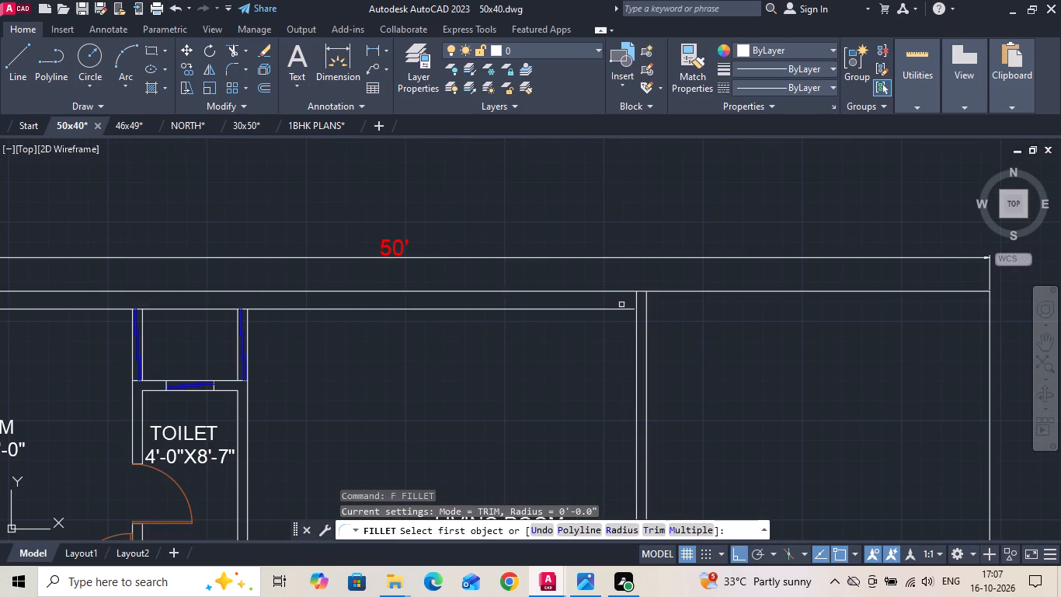
pyautogui.click(624, 310)
pyautogui.click(636, 330)
pyautogui.scroll(-3, 678, 309)
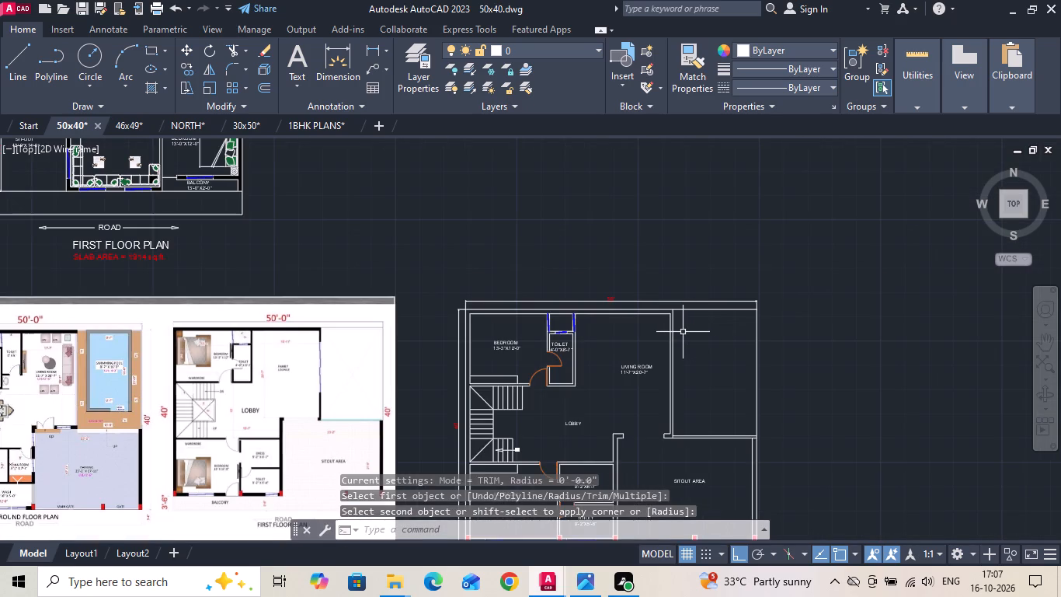
pyautogui.press('Escape')
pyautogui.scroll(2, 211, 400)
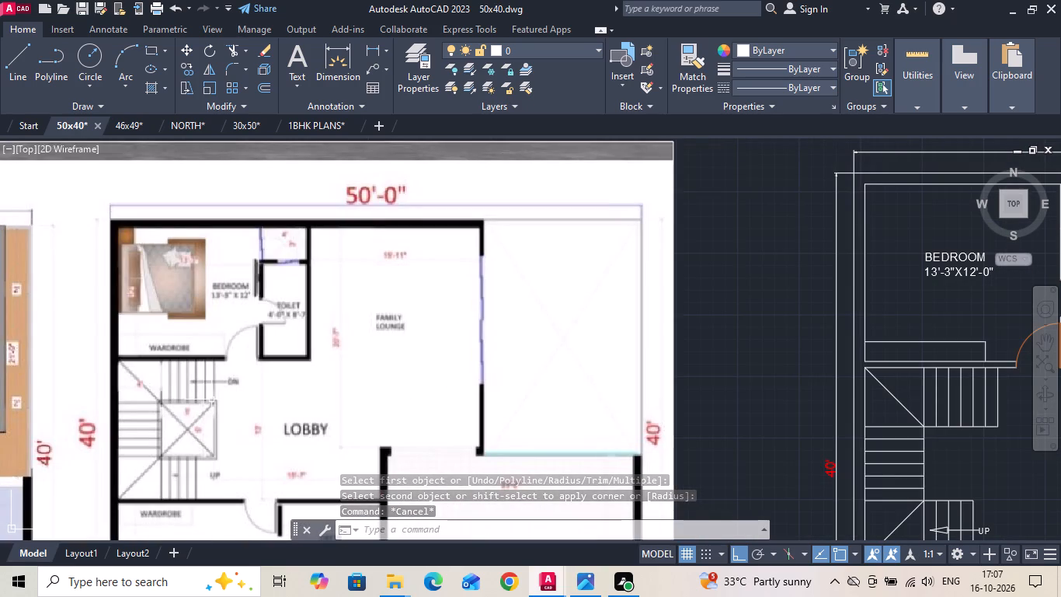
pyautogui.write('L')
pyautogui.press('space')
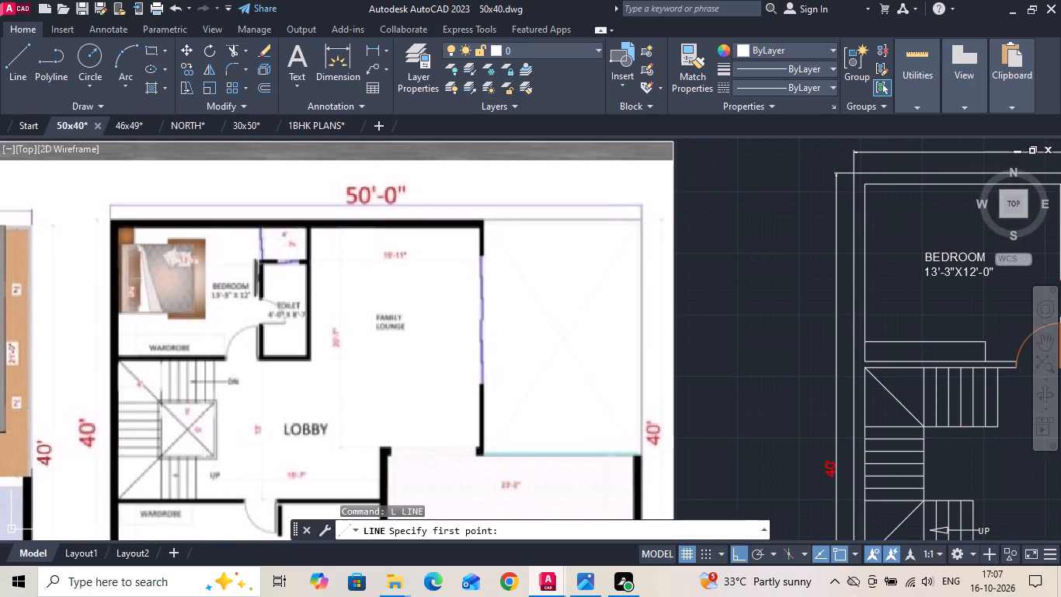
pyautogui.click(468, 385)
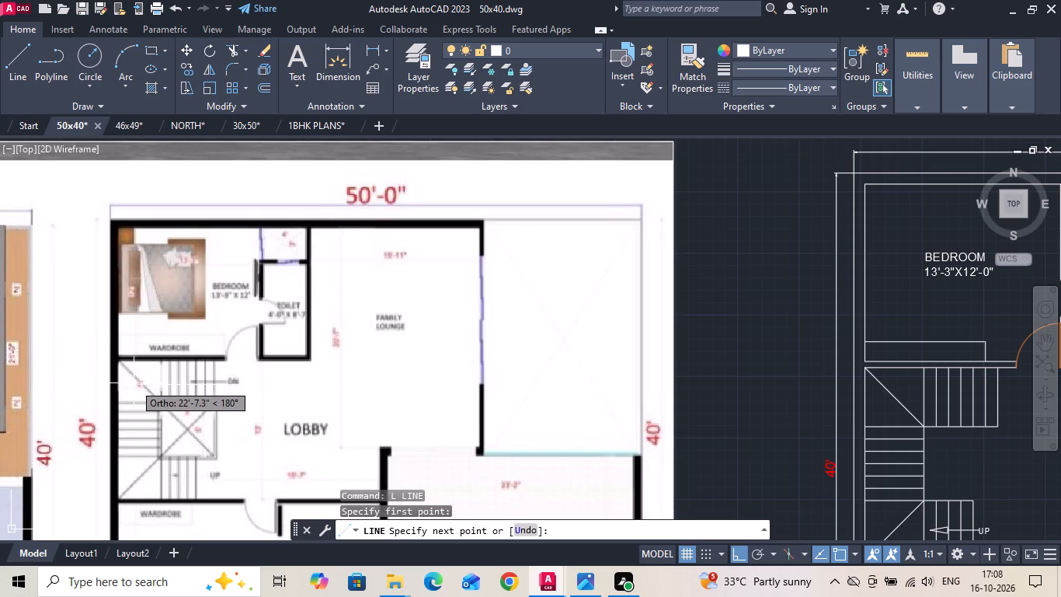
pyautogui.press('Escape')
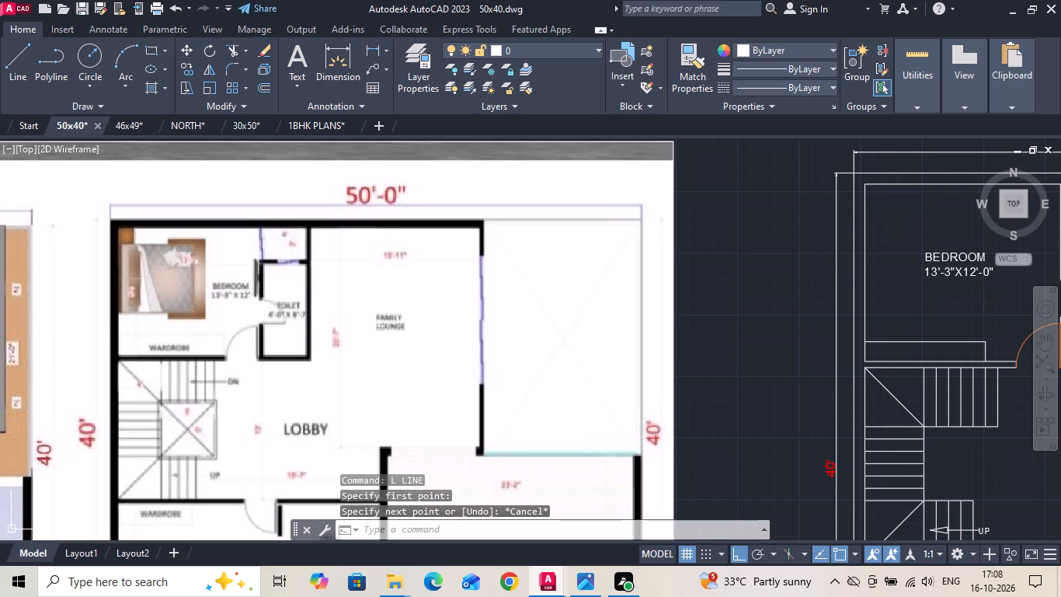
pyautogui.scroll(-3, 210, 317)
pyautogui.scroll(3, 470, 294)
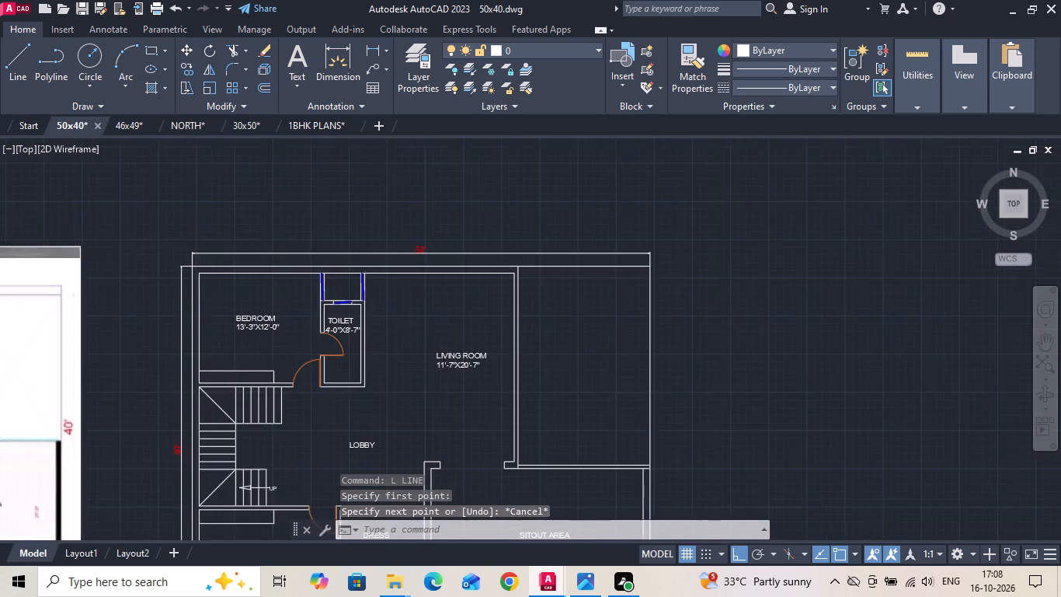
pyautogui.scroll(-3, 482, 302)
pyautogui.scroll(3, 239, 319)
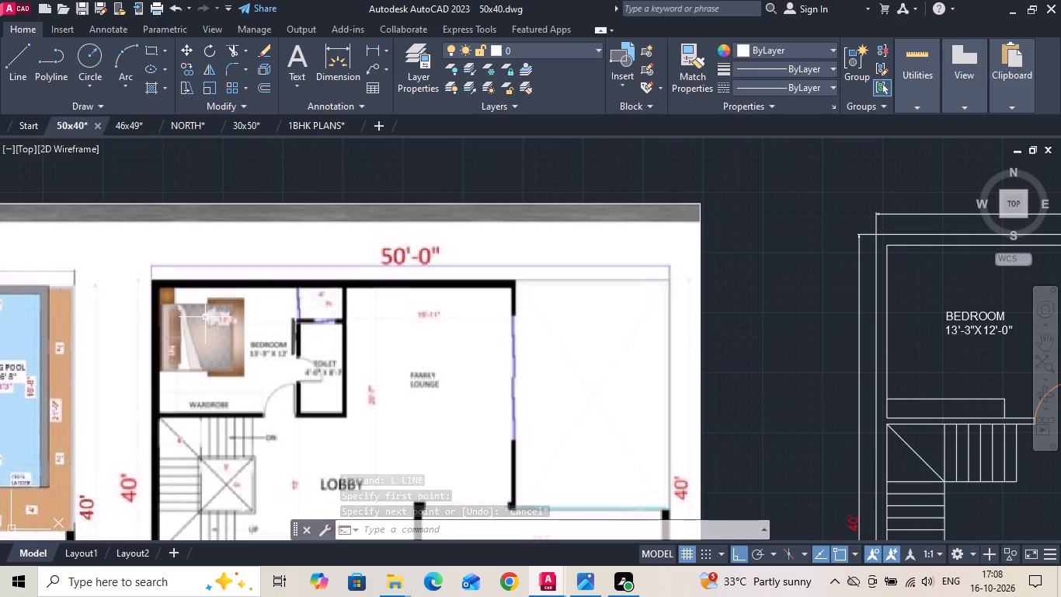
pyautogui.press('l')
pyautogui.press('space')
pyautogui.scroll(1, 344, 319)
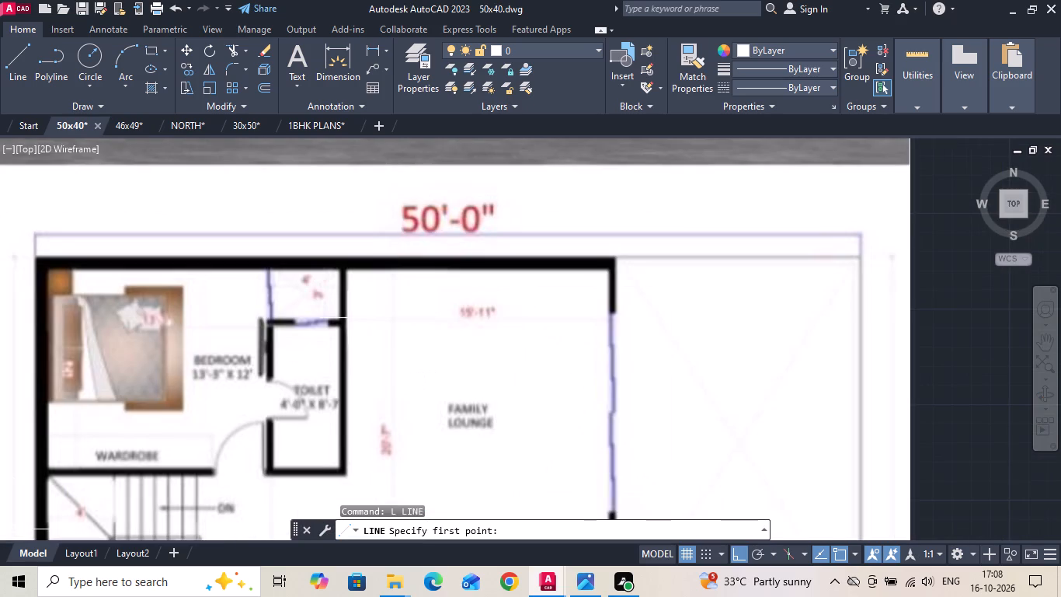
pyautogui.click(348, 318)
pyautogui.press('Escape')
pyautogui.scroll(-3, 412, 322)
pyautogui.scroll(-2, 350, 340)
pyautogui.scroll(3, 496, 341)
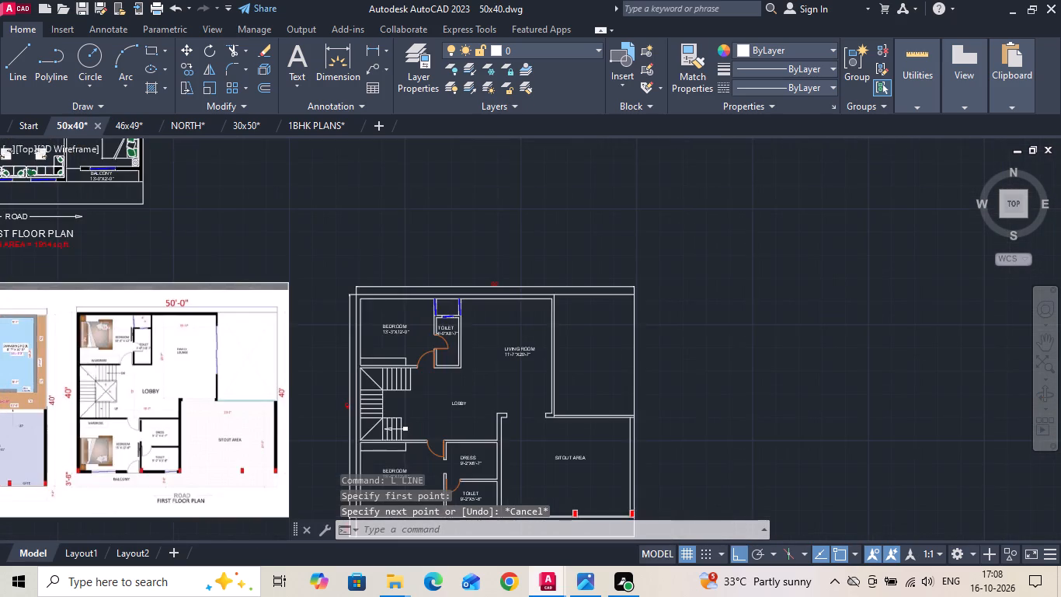
# Draw a horizontal line from the corner above the first floor toilet's east wall across the living room and past its east wall.
pyautogui.press('l')
pyautogui.press('space')
pyautogui.scroll(3, 464, 321)
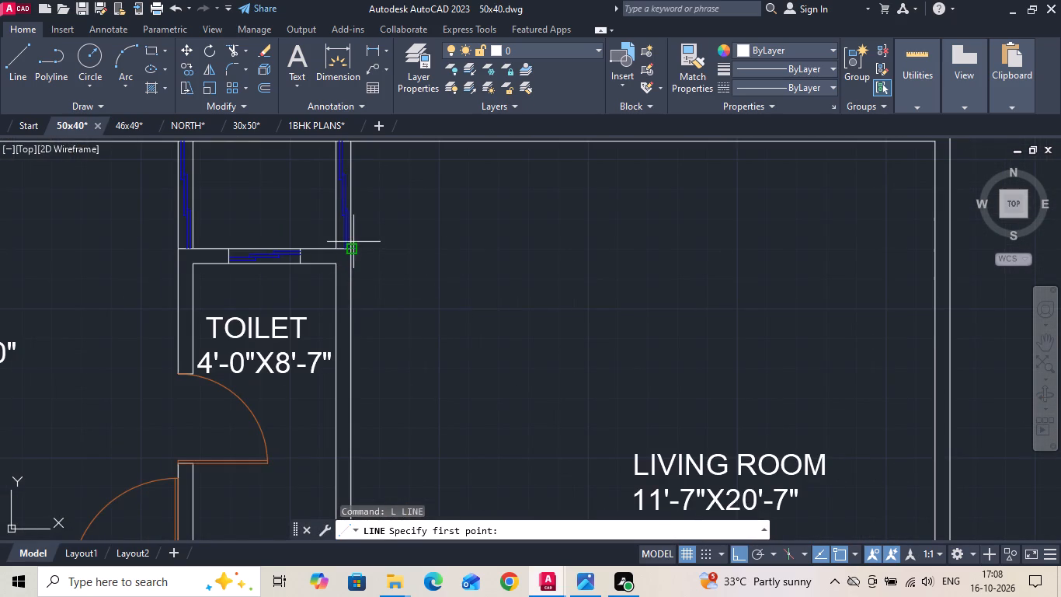
pyautogui.click(350, 248)
pyautogui.scroll(-2, 352, 260)
pyautogui.click(651, 252)
pyautogui.press('Escape')
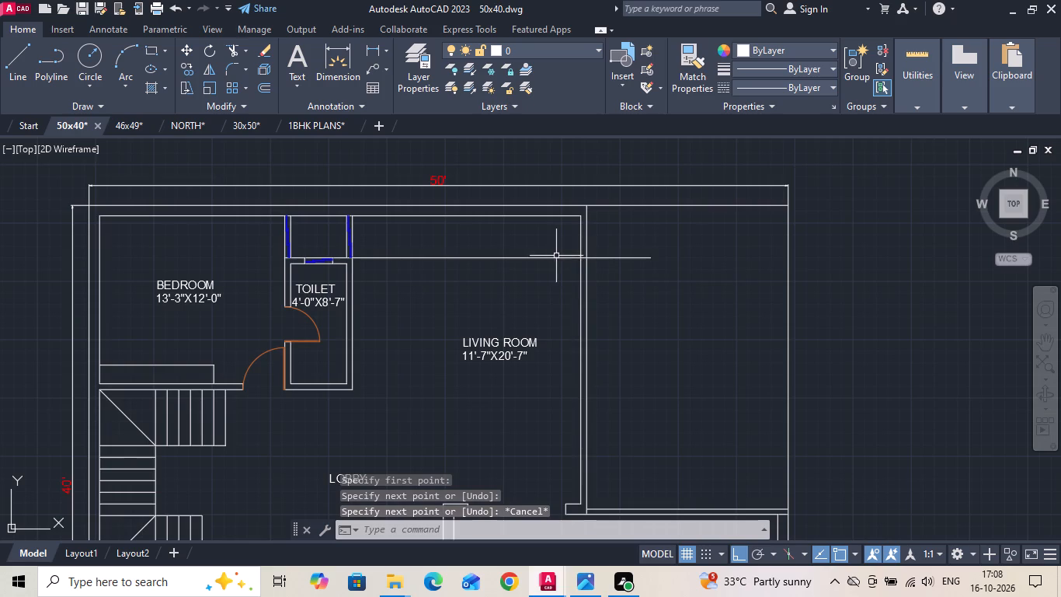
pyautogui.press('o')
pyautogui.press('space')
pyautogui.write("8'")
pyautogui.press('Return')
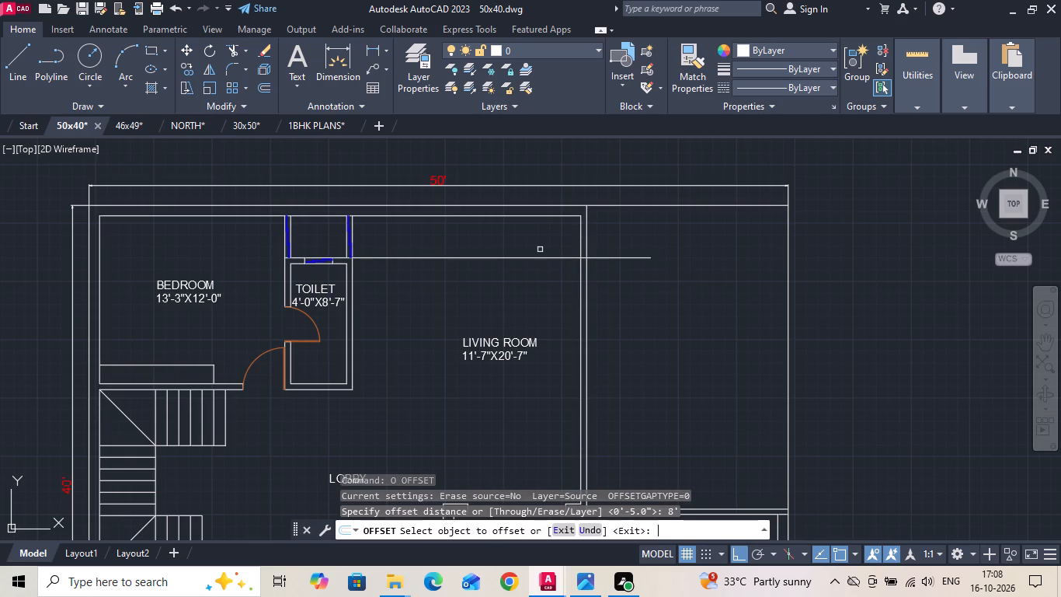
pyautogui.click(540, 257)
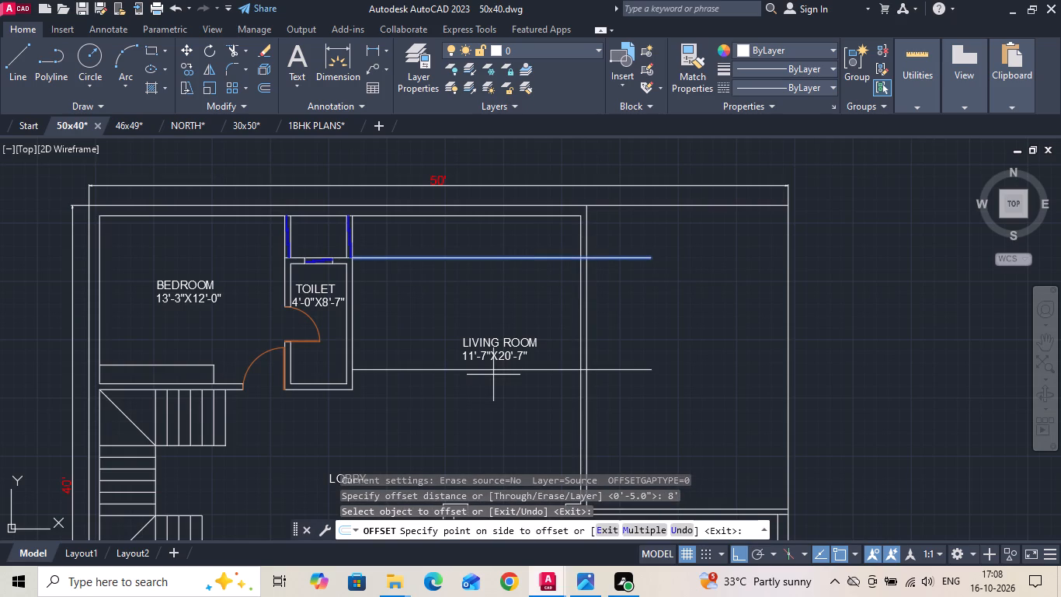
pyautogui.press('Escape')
# Offset the horizontal guide line 10' south across the living room.
pyautogui.write('O')
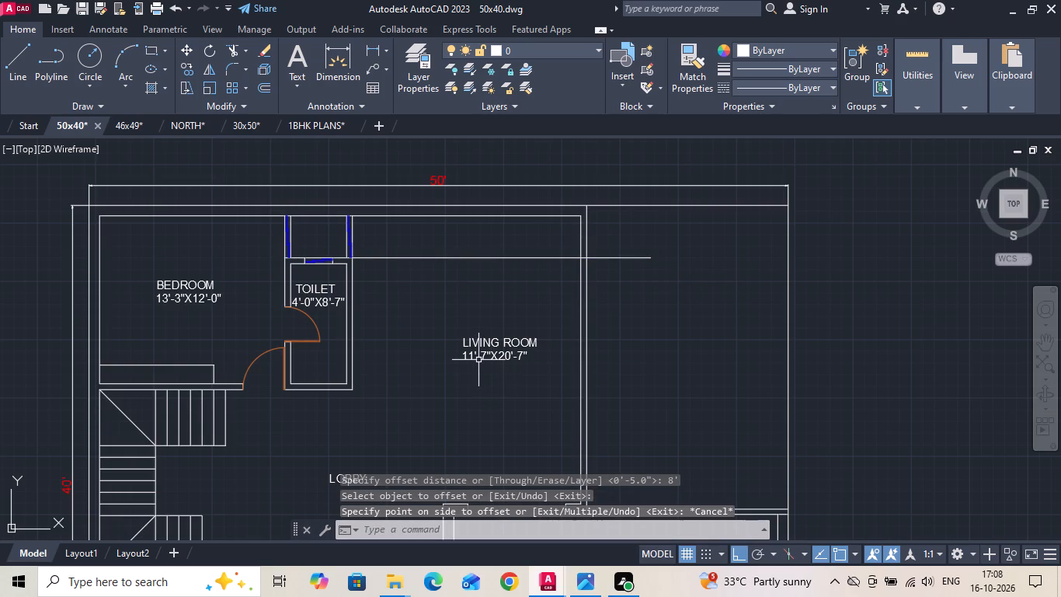
pyautogui.press('space')
pyautogui.press('1')
pyautogui.write("0'")
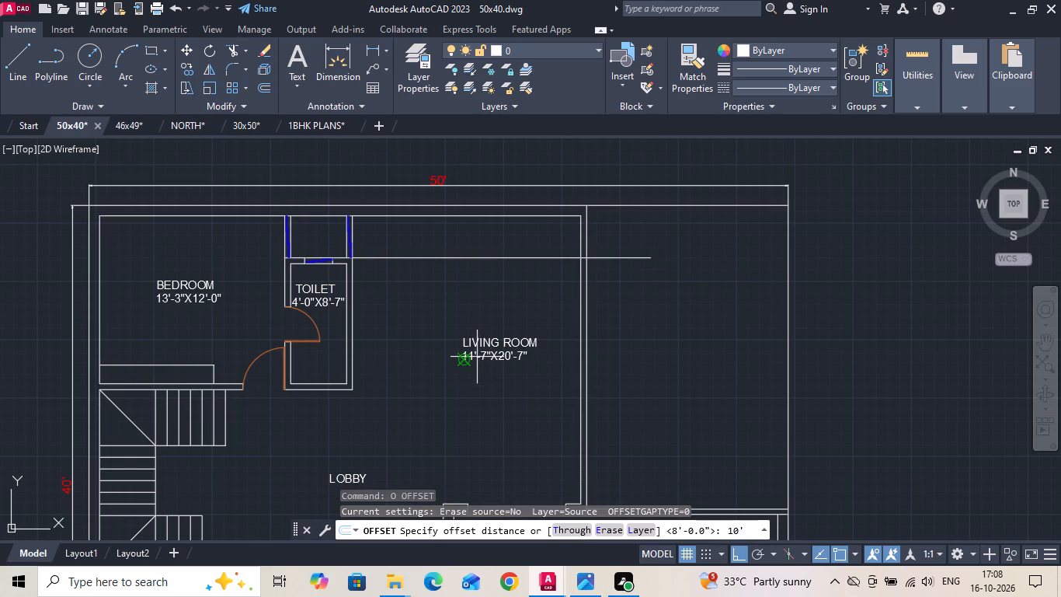
pyautogui.press('Return')
pyautogui.click(520, 258)
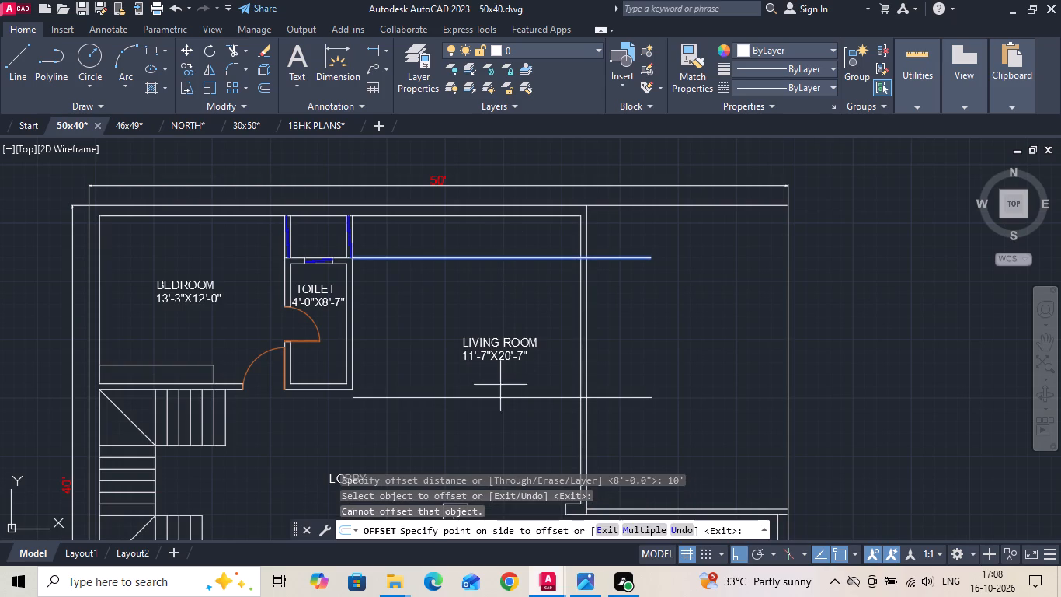
pyautogui.click(496, 390)
pyautogui.moveTo(493, 386); pyautogui.dragTo(475, 298, button='middle')
pyautogui.press('Escape')
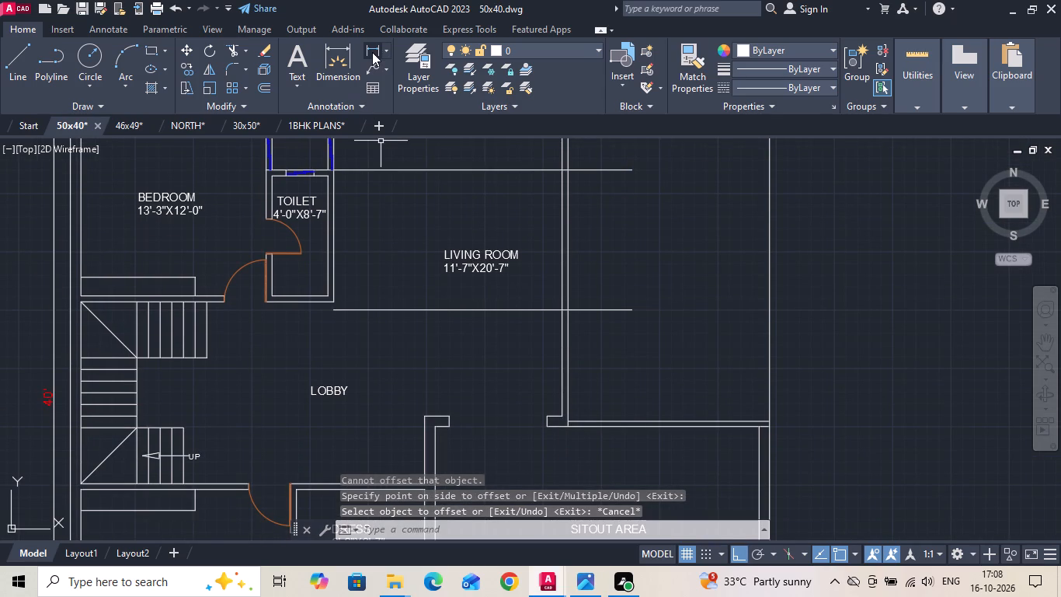
pyautogui.press('Escape')
# Move the lower guide line 12 inches further south.
pyautogui.click(539, 309)
pyautogui.rightClick(507, 329)
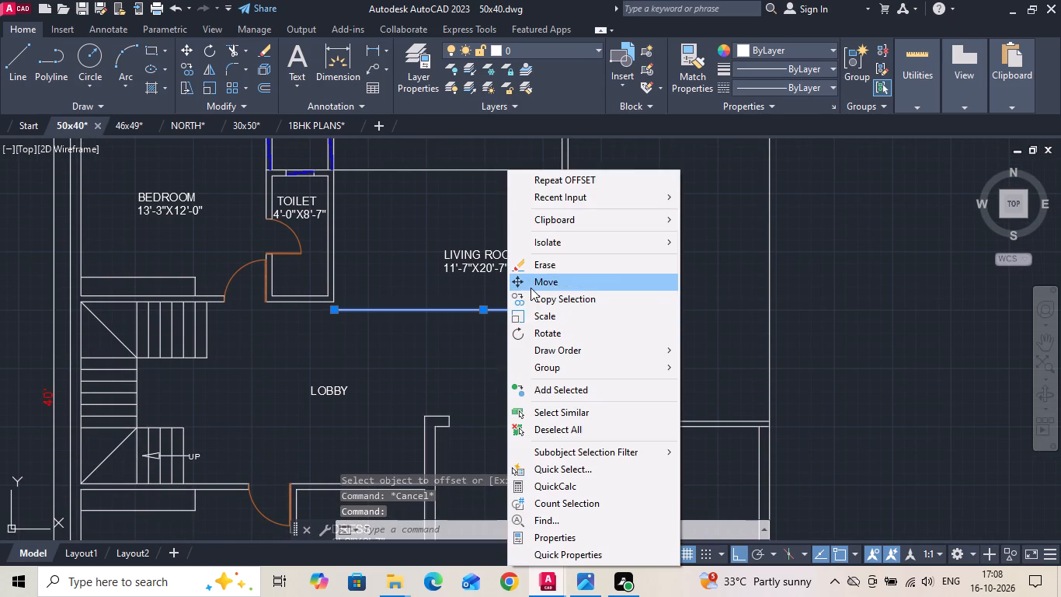
pyautogui.click(530, 288)
pyautogui.moveTo(520, 340); pyautogui.dragTo(520, 365)
pyautogui.write('12')
pyautogui.press('space')
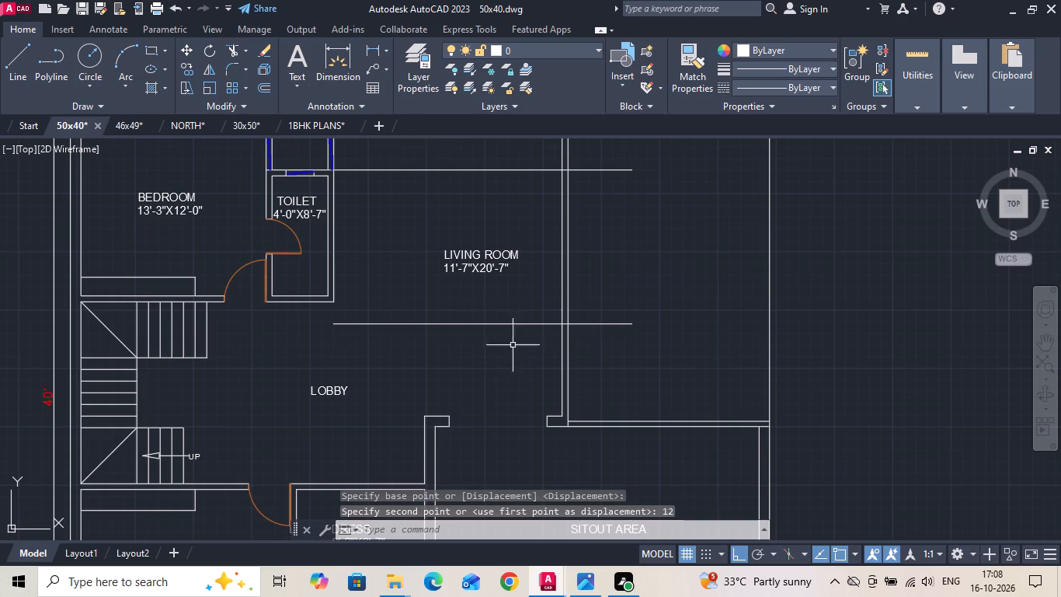
pyautogui.scroll(-1, 541, 382)
pyautogui.moveTo(518, 309); pyautogui.dragTo(645, 307, button='middle')
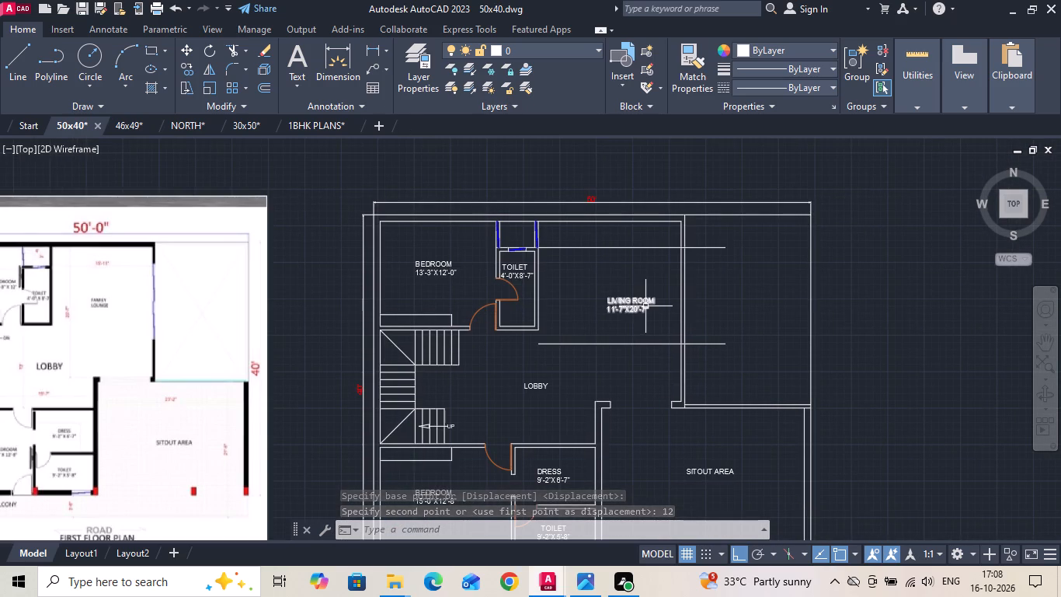
# Move the lower guide line another 12 inches south across the living room.
pyautogui.moveTo(745, 305); pyautogui.dragTo(745, 312)
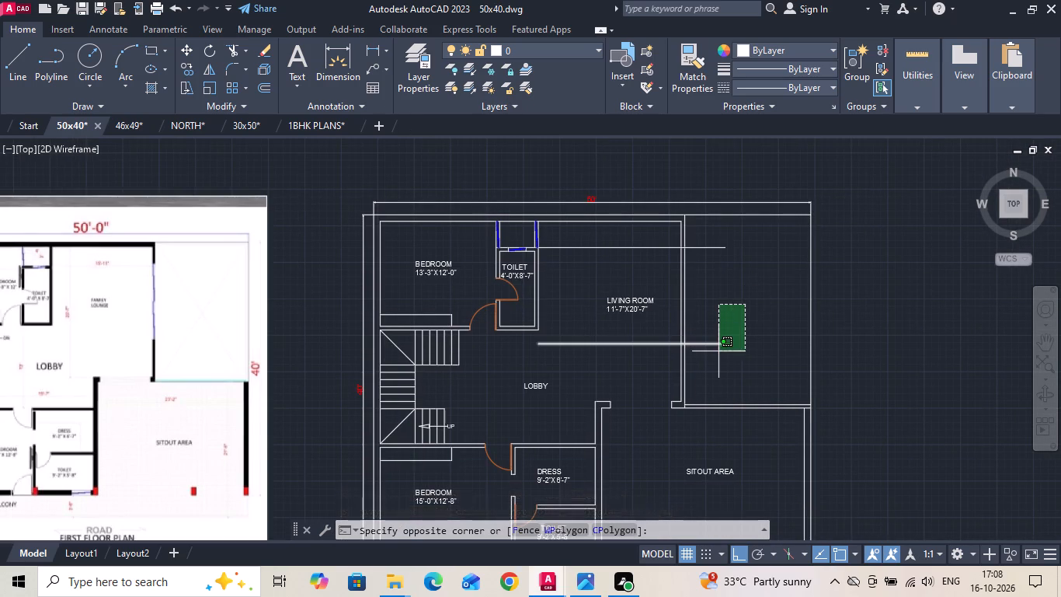
pyautogui.click(718, 353)
pyautogui.rightClick(717, 353)
pyautogui.click(744, 288)
pyautogui.moveTo(750, 300); pyautogui.dragTo(752, 313)
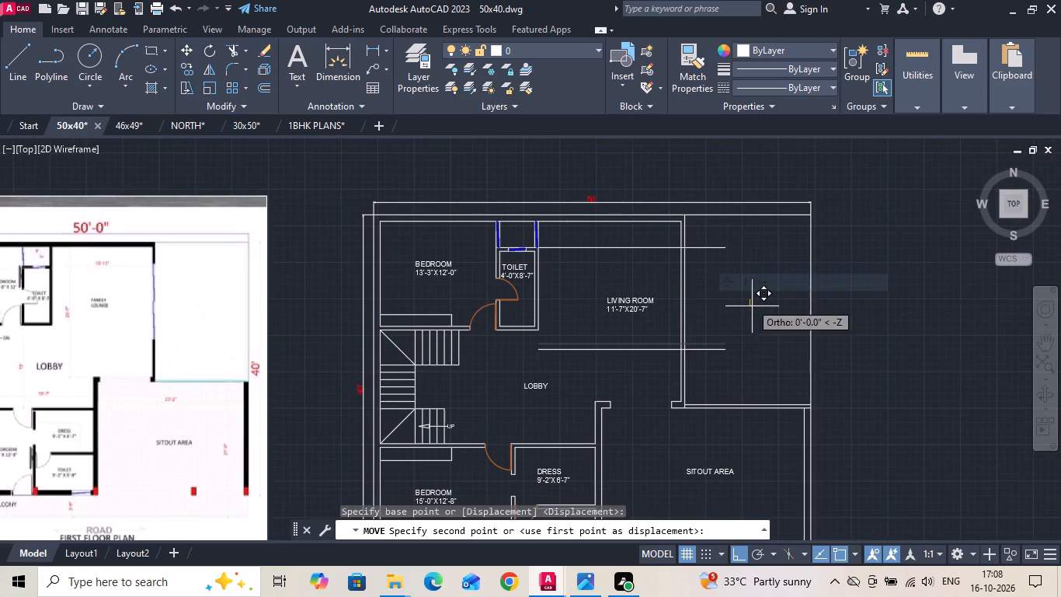
pyautogui.write('12')
pyautogui.press('space')
# Trim both guide lines on either side of the living room's east wall, keeping only the pieces within the wall thickness.
pyautogui.write('TR')
pyautogui.press('space')
pyautogui.press('space')
pyautogui.moveTo(659, 242); pyautogui.dragTo(664, 250)
pyautogui.click(669, 366)
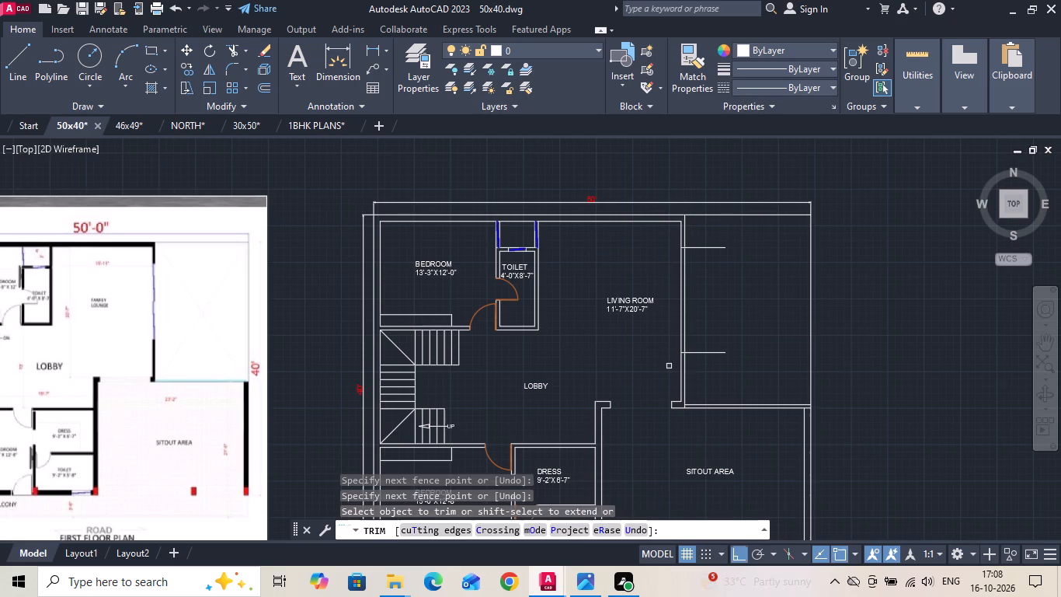
pyautogui.click(701, 368)
pyautogui.click(693, 244)
pyautogui.press('Escape')
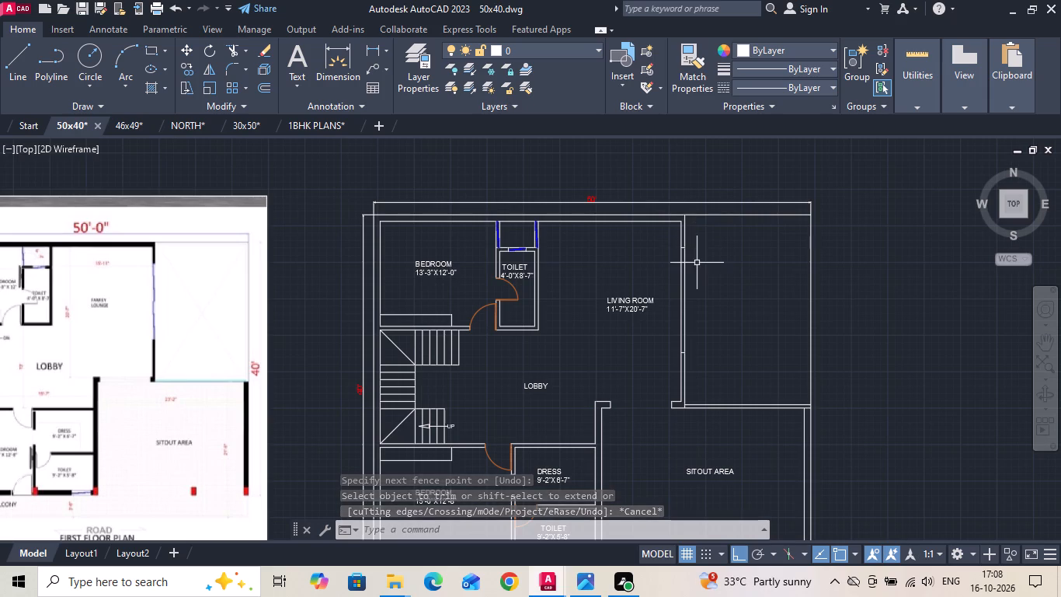
# Measure the east wall opening's length between its two end lines with a linear dimension, without placing it.
pyautogui.scroll(2, 697, 263)
pyautogui.click(374, 50)
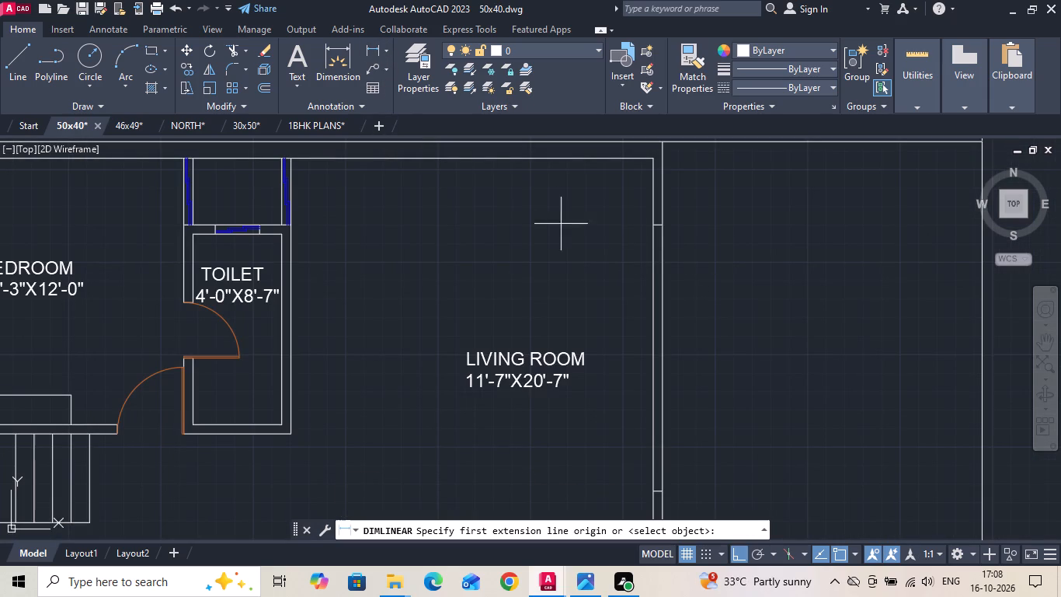
pyautogui.moveTo(650, 225); pyautogui.dragTo(653, 233)
pyautogui.moveTo(649, 393); pyautogui.dragTo(649, 348, button='middle')
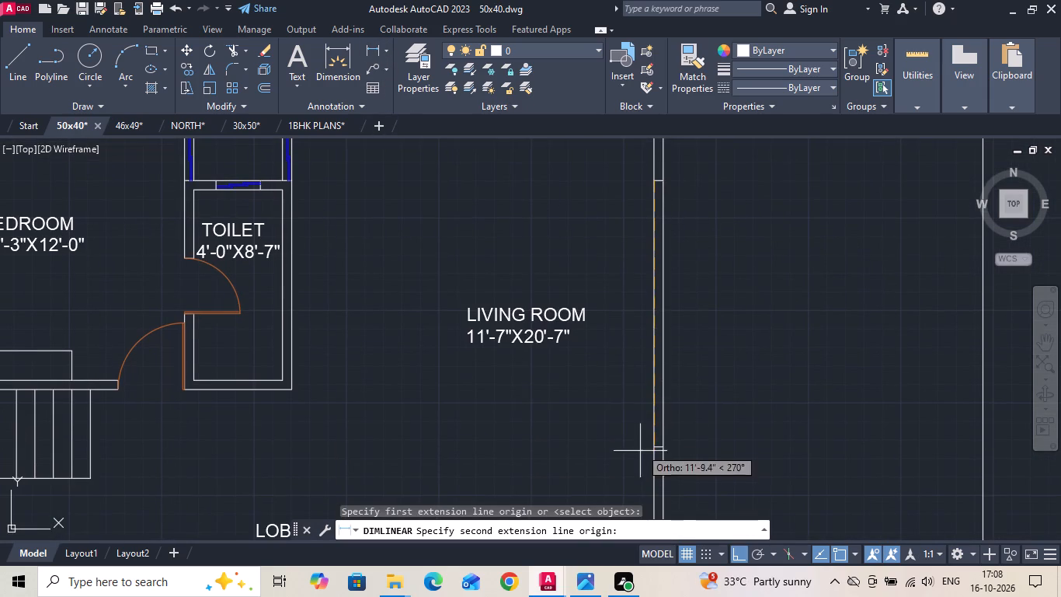
pyautogui.click(656, 447)
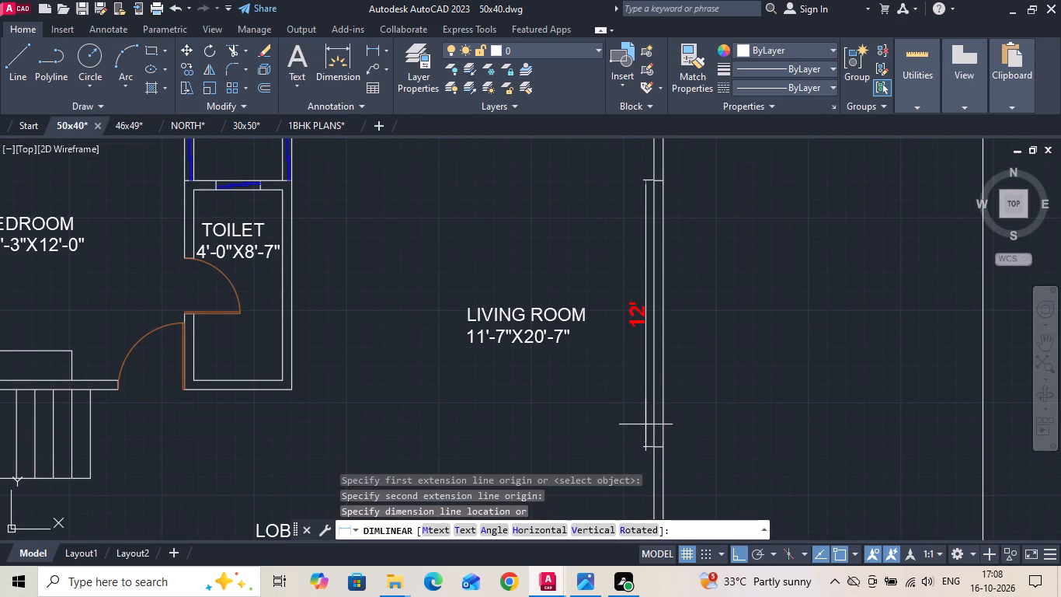
pyautogui.press('Escape')
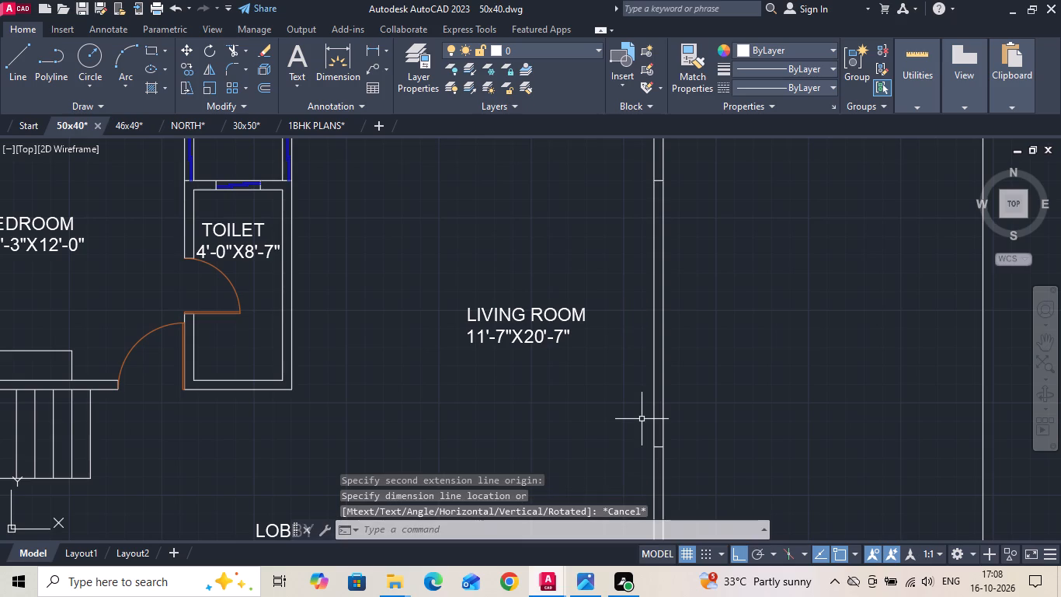
# Offset the east opening's two end lines 4' inward, dividing the opening into three panels.
pyautogui.press('o')
pyautogui.press('space')
pyautogui.write("4'")
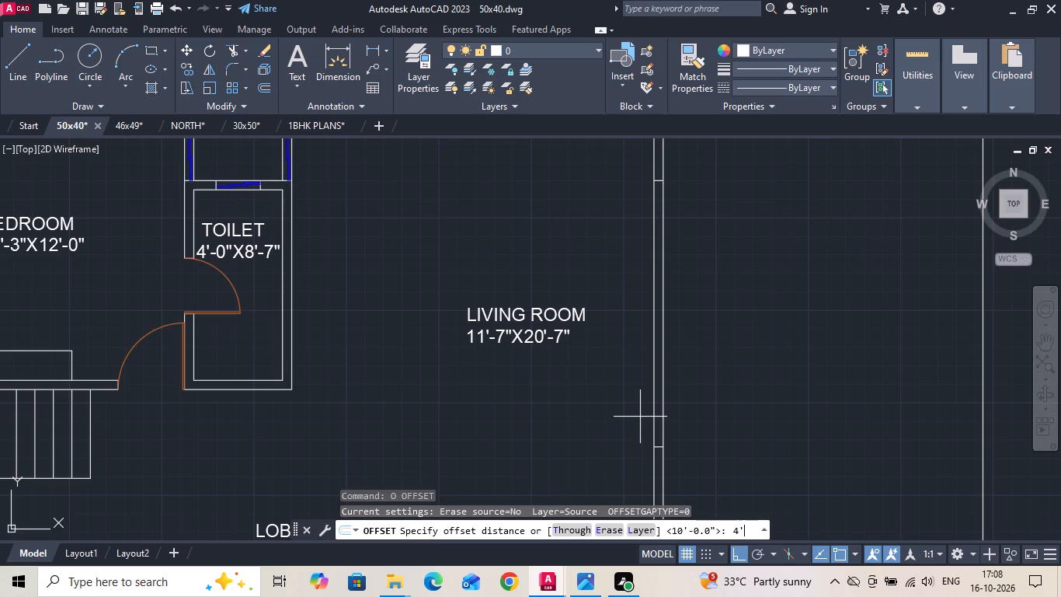
pyautogui.press('Return')
pyautogui.scroll(1, 653, 441)
pyautogui.click(661, 450)
pyautogui.scroll(-1, 649, 384)
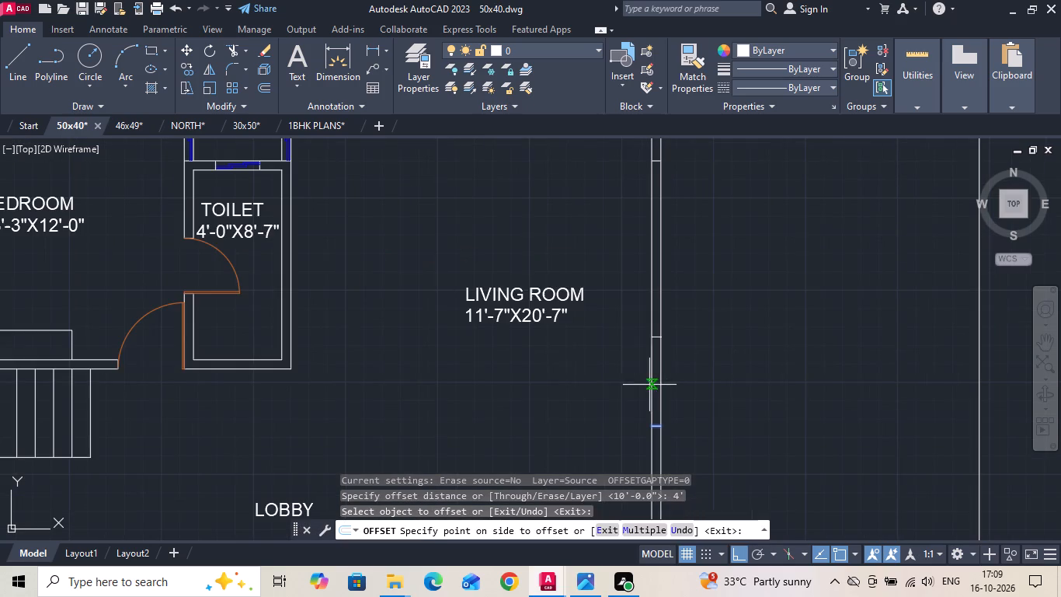
pyautogui.click(671, 281)
pyautogui.click(657, 162)
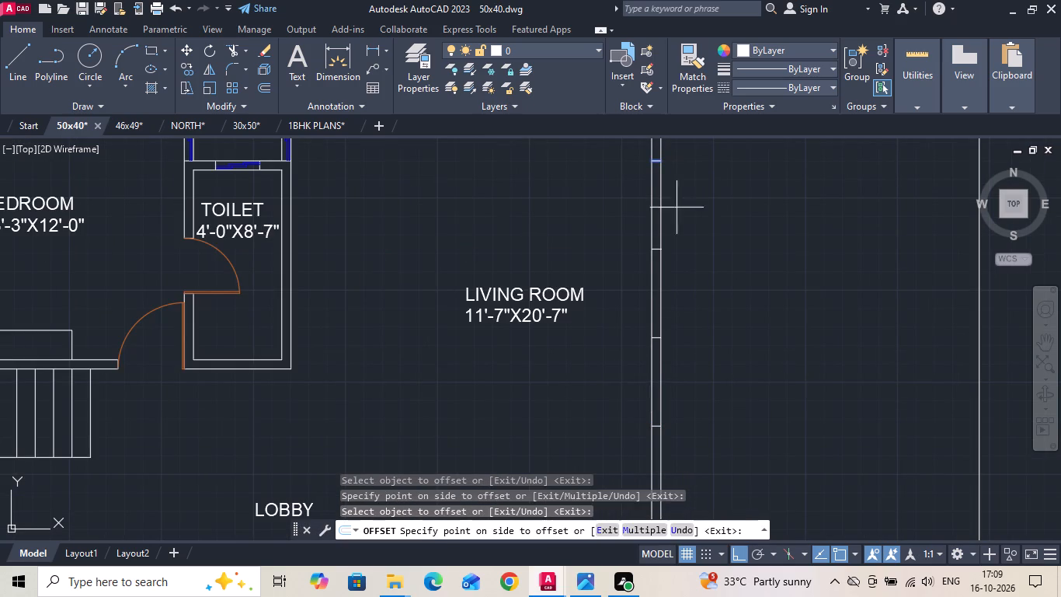
pyautogui.click(703, 275)
pyautogui.press('Escape')
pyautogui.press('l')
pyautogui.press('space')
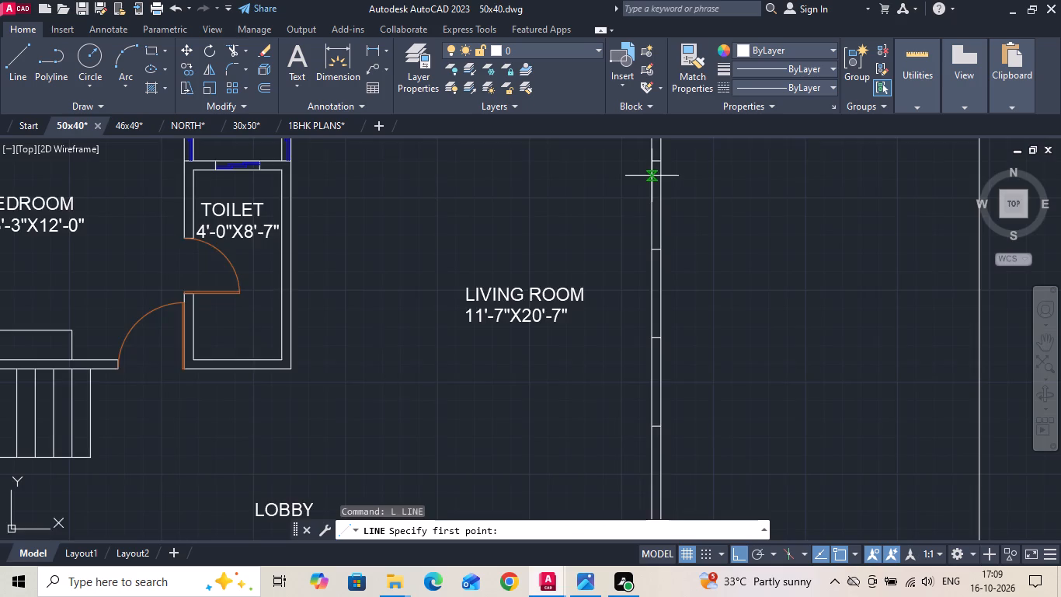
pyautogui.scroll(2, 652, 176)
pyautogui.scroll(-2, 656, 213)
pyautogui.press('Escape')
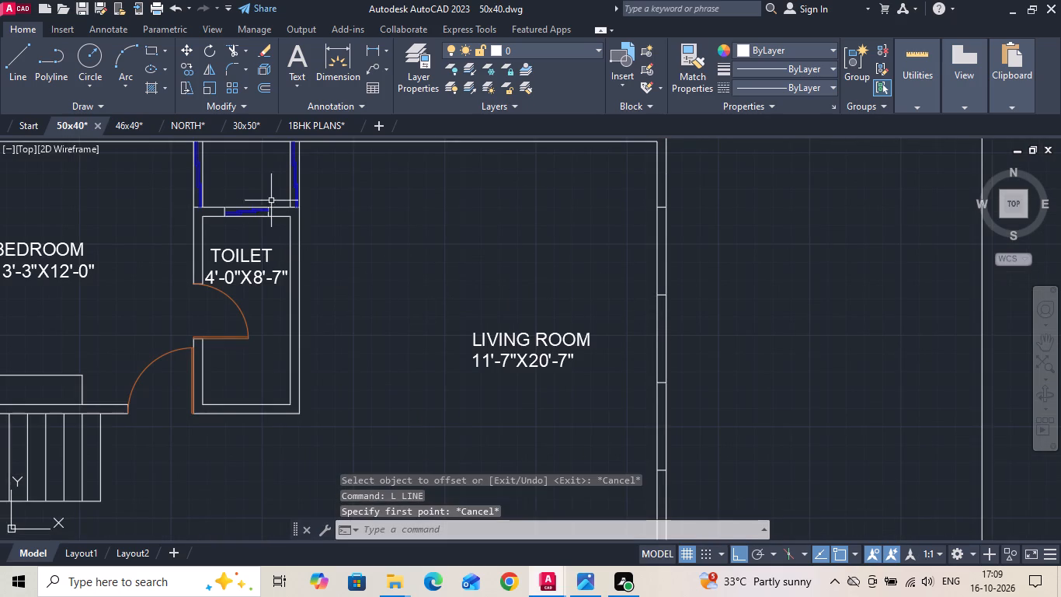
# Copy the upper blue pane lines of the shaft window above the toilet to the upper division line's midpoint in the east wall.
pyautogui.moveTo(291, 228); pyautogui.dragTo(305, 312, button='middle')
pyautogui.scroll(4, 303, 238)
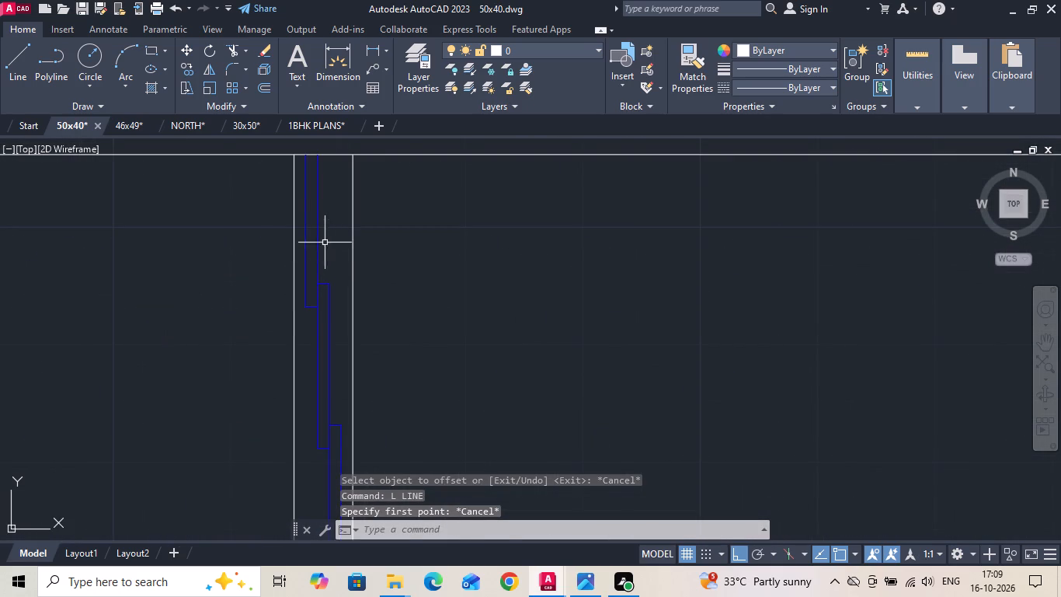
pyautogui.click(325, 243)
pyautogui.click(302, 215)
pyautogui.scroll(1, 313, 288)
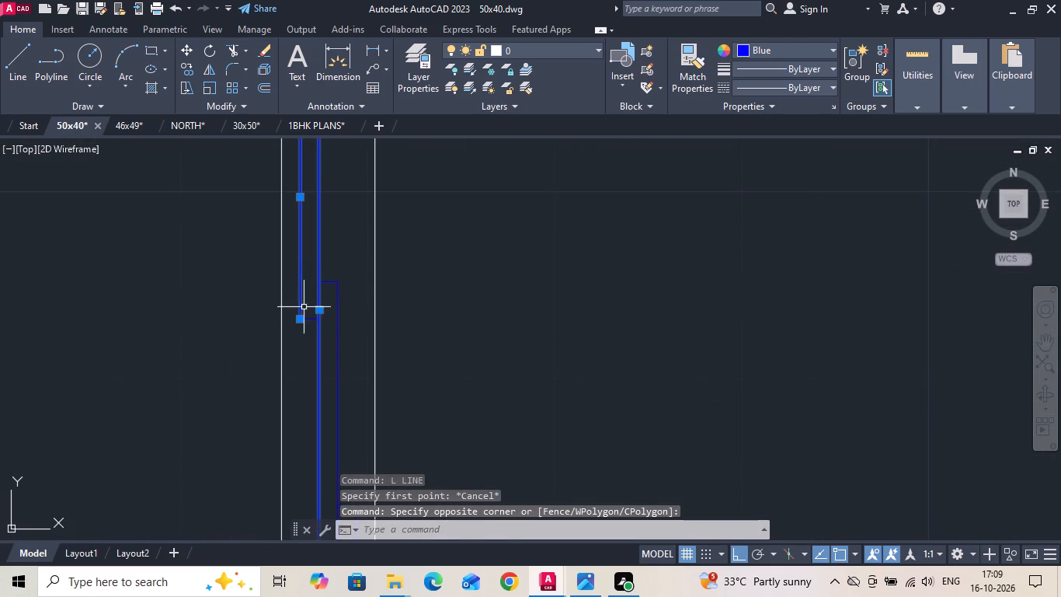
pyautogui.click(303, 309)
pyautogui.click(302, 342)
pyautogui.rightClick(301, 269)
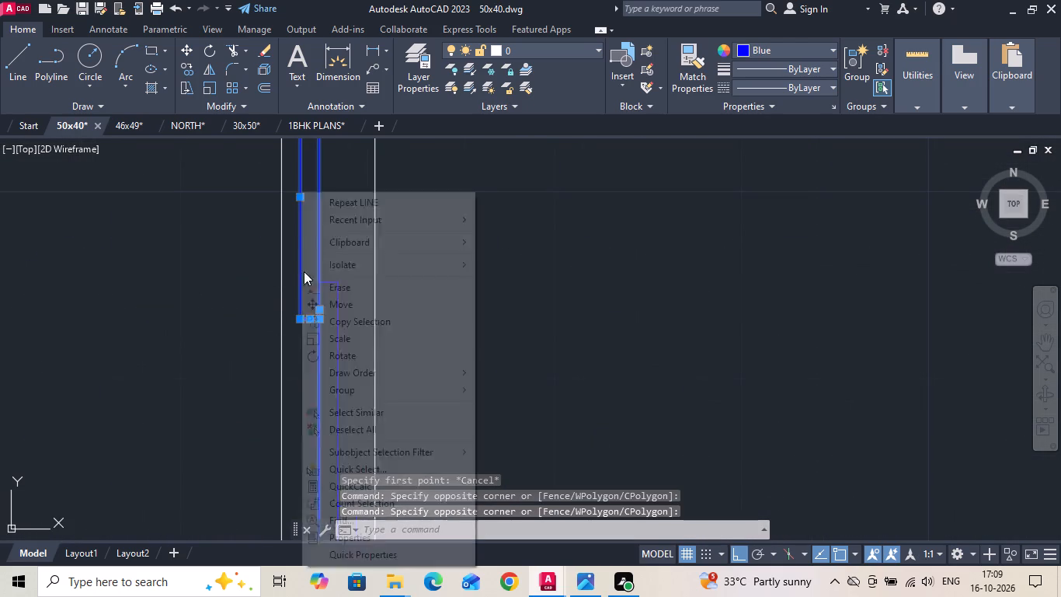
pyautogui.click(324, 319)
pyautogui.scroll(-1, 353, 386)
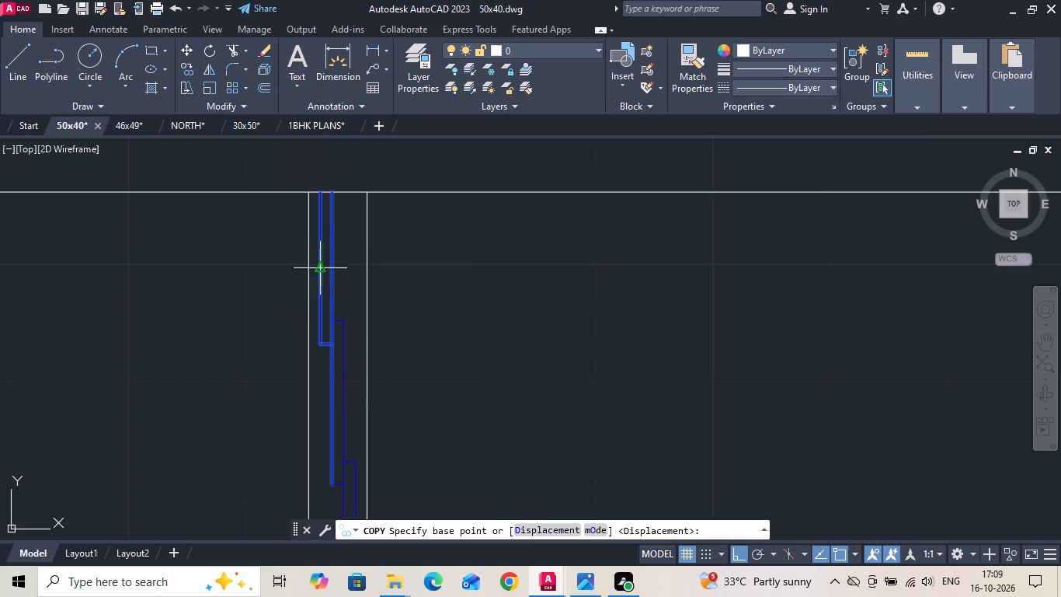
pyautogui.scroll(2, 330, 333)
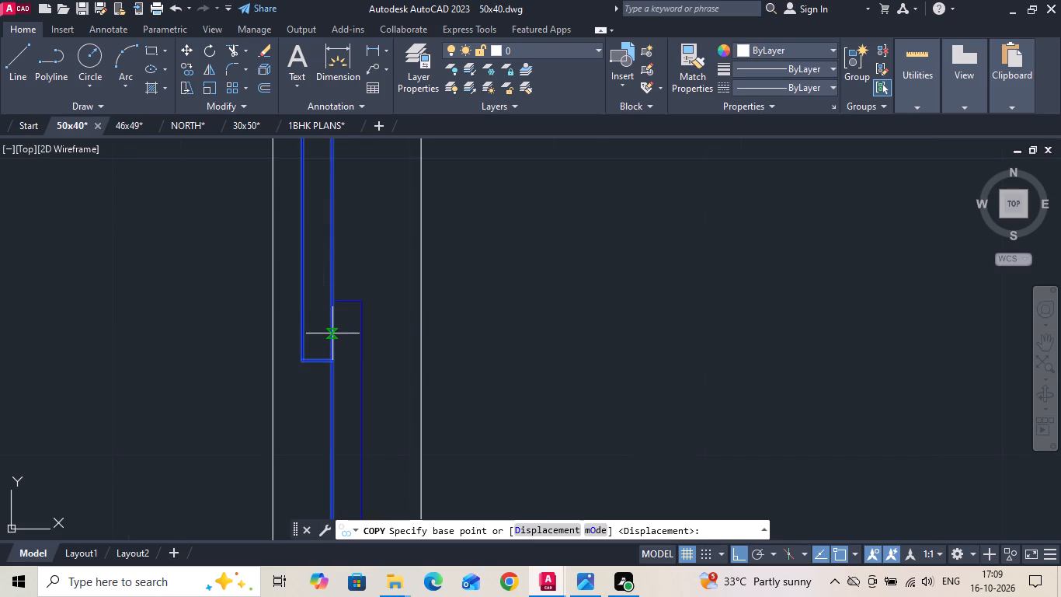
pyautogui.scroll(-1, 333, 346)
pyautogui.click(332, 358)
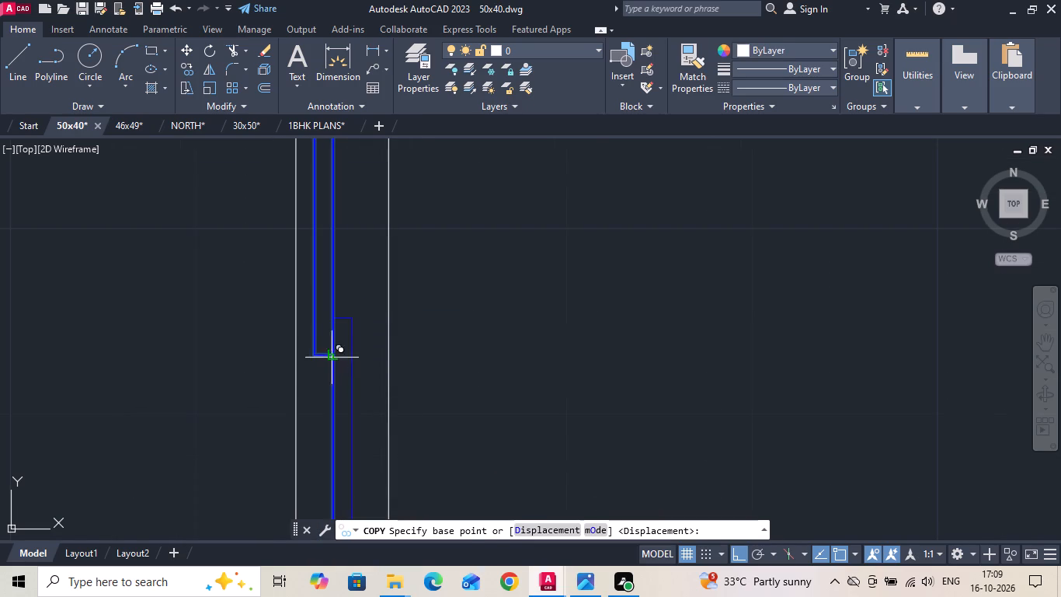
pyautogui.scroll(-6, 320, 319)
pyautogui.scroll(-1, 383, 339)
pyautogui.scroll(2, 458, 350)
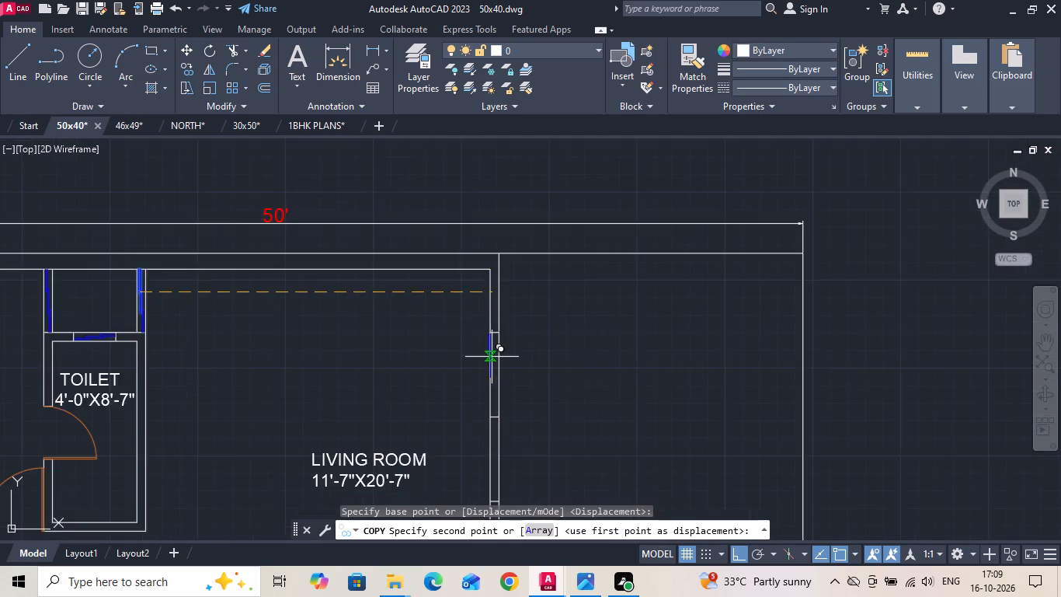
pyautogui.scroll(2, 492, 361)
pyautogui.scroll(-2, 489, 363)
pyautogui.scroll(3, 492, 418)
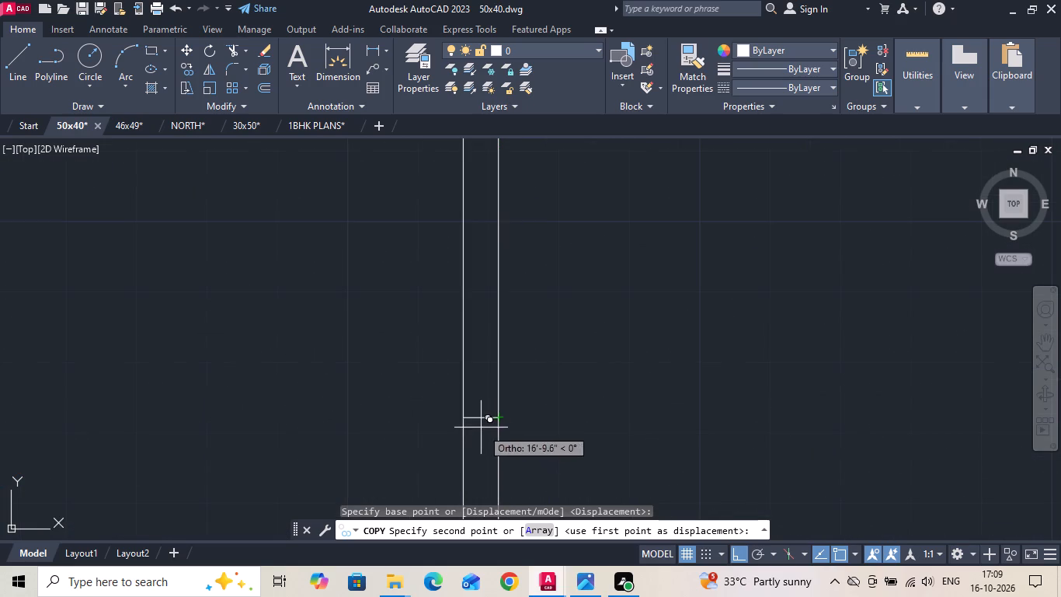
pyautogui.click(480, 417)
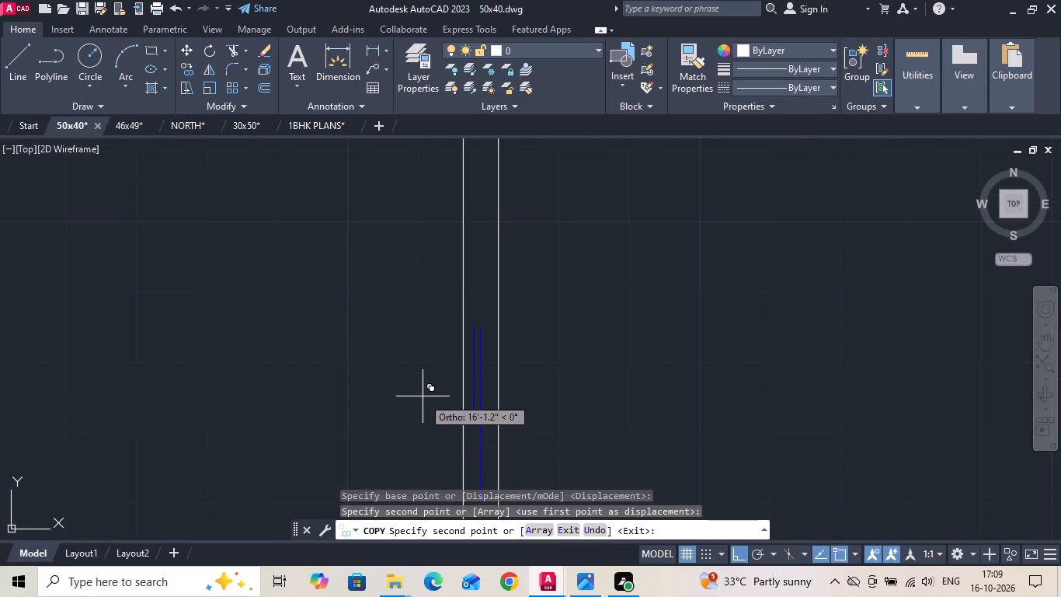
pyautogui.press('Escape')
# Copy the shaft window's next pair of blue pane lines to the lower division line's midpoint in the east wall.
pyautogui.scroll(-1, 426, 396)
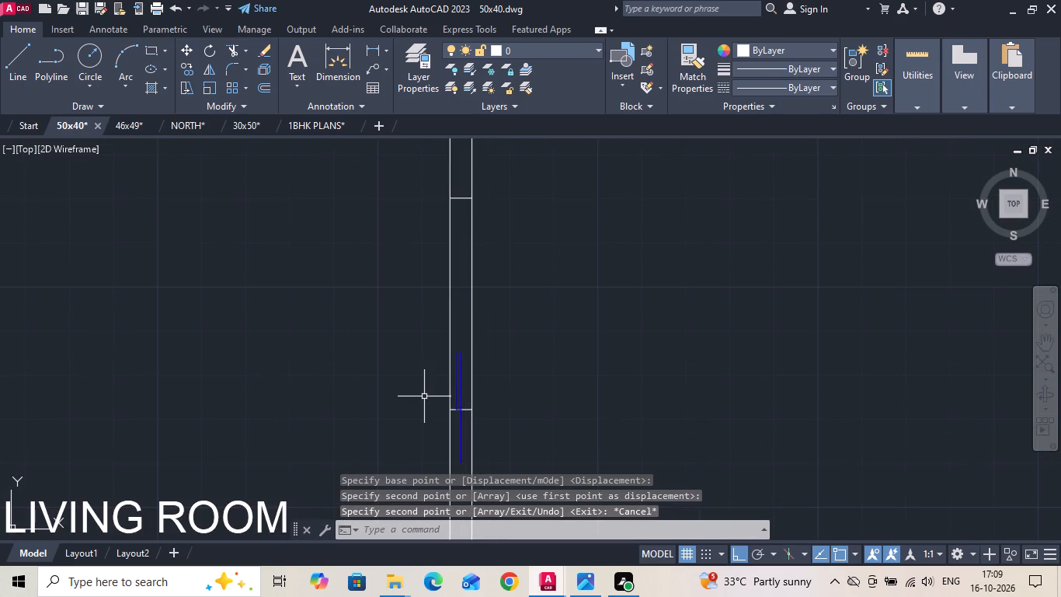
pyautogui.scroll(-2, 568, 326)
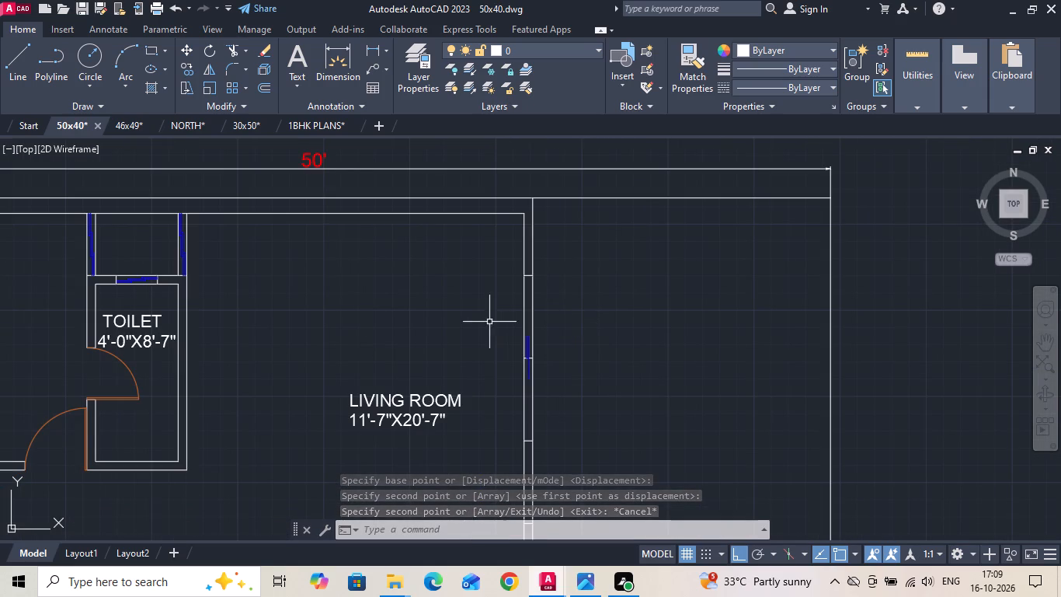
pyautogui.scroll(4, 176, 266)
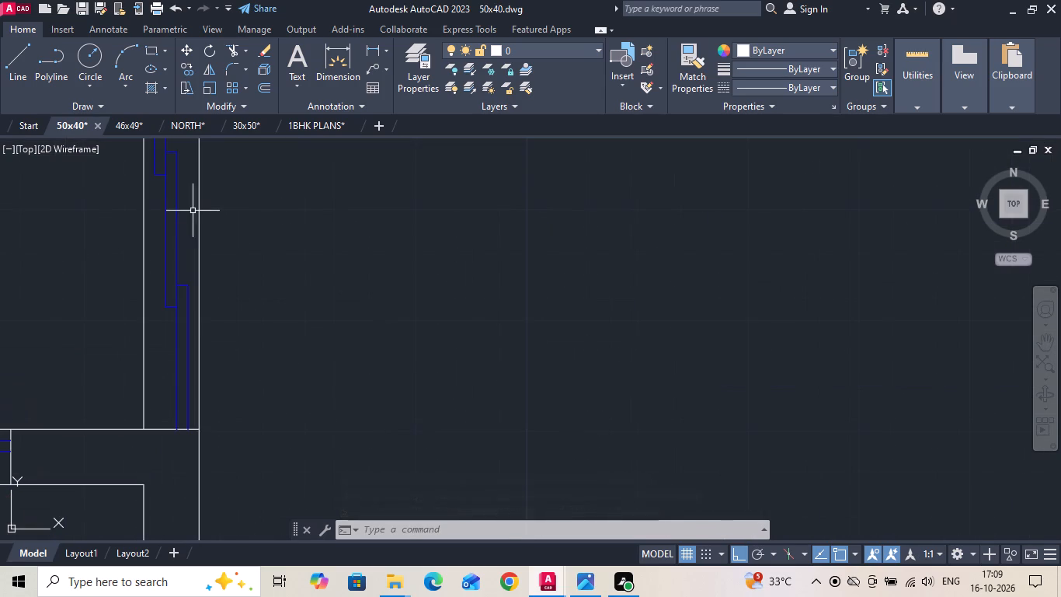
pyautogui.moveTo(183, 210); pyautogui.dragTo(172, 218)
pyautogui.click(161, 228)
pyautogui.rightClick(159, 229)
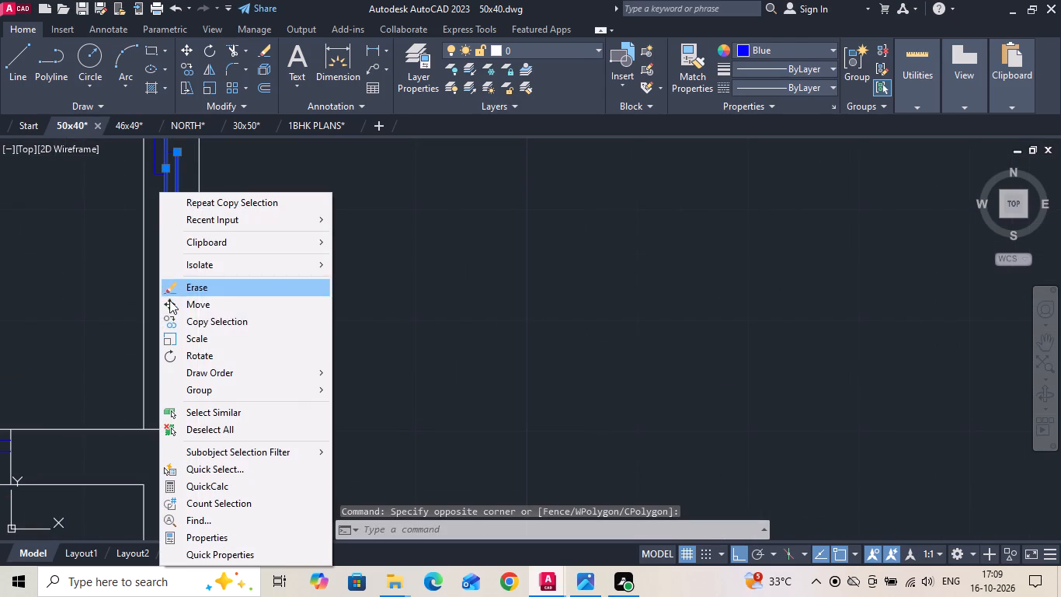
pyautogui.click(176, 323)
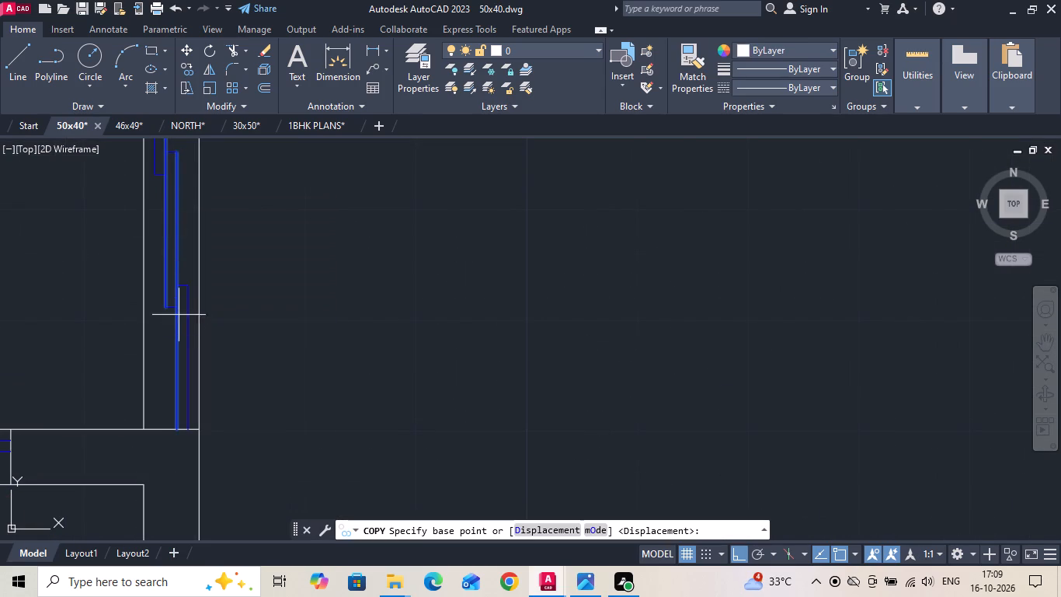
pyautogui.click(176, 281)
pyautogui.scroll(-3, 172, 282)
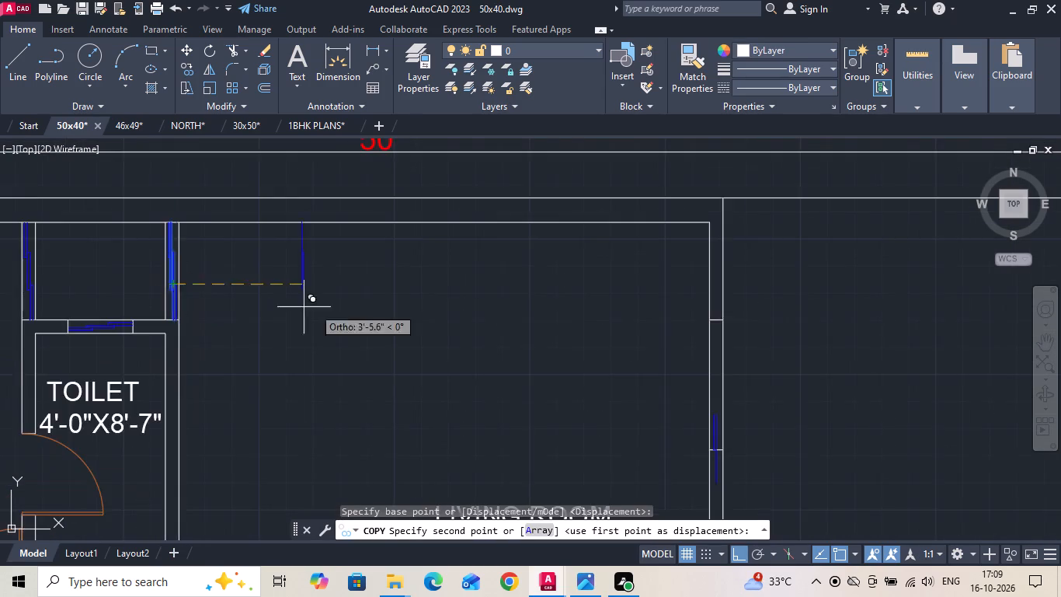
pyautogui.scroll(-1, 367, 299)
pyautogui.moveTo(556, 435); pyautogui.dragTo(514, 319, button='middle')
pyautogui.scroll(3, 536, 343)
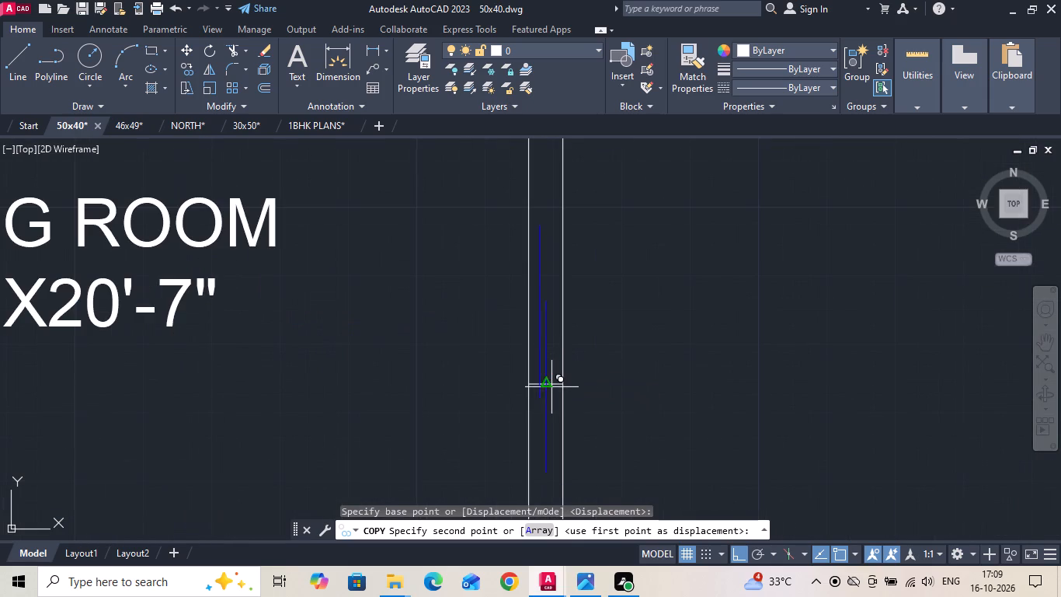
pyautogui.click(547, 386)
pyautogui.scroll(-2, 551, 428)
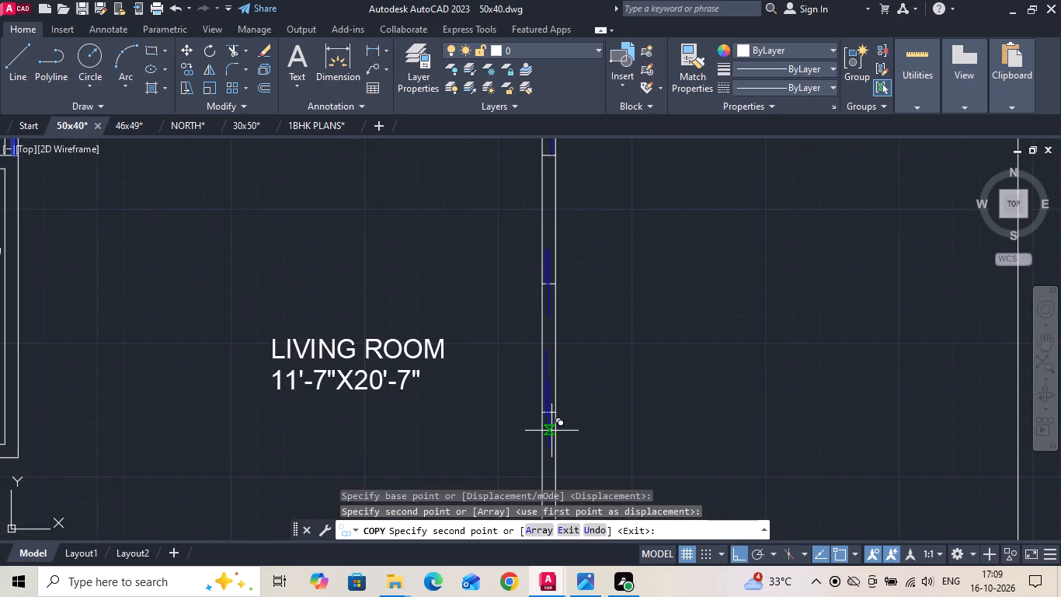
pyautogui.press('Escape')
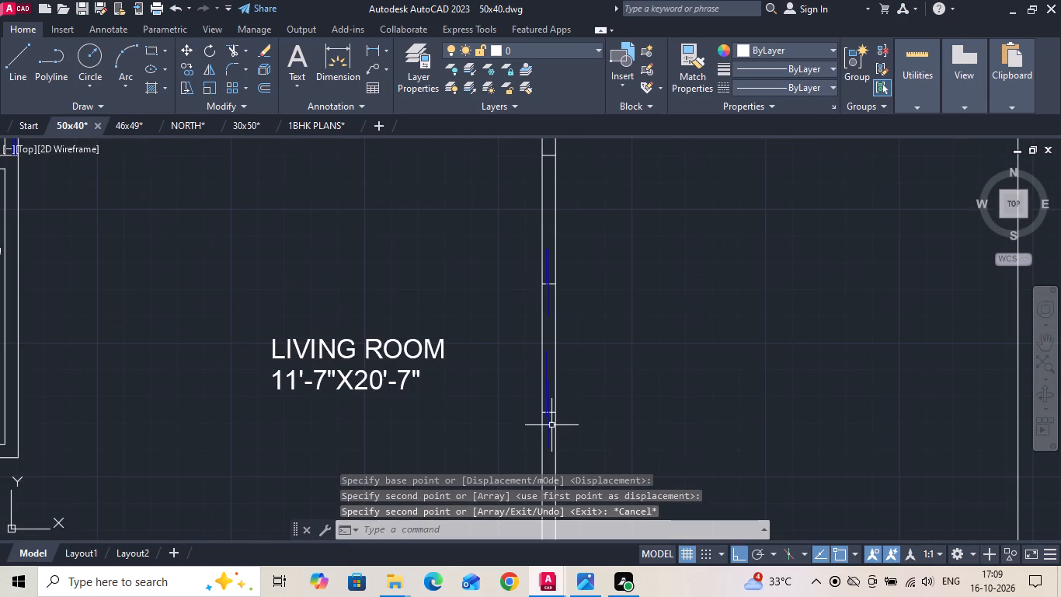
# Erase the blue pane lines copied onto both division lines of the east wall opening, including the leftover short line.
pyautogui.scroll(3, 550, 407)
pyautogui.click(551, 395)
pyautogui.click(520, 323)
pyautogui.scroll(-2, 560, 421)
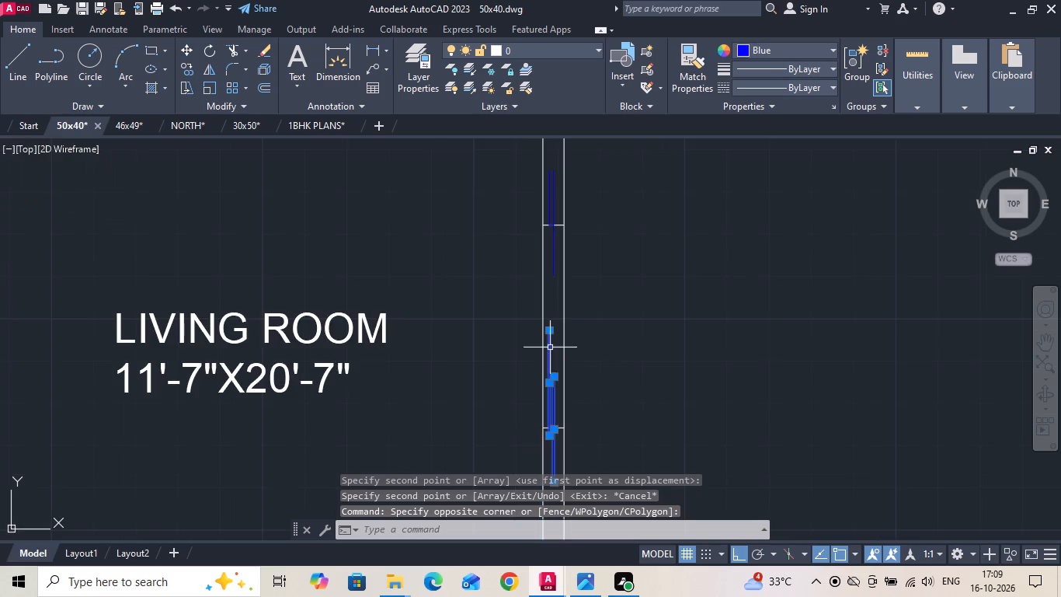
pyautogui.scroll(3, 560, 205)
pyautogui.moveTo(547, 200); pyautogui.dragTo(532, 203)
pyautogui.click(504, 205)
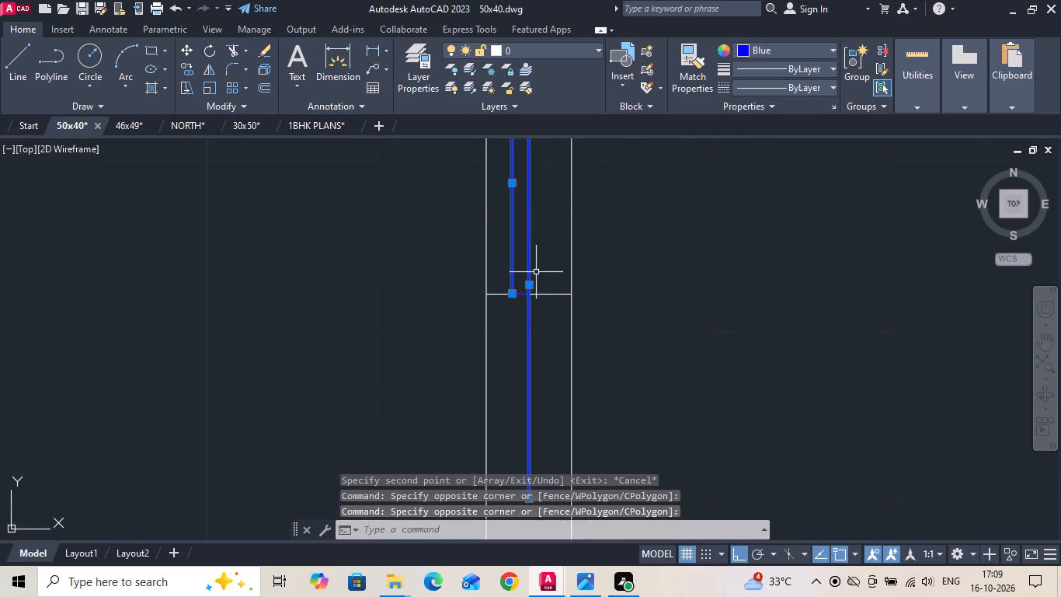
pyautogui.press('Delete')
pyautogui.scroll(-3, 635, 302)
pyautogui.scroll(3, 608, 292)
pyautogui.moveTo(599, 314); pyautogui.dragTo(620, 362)
pyautogui.click(637, 386)
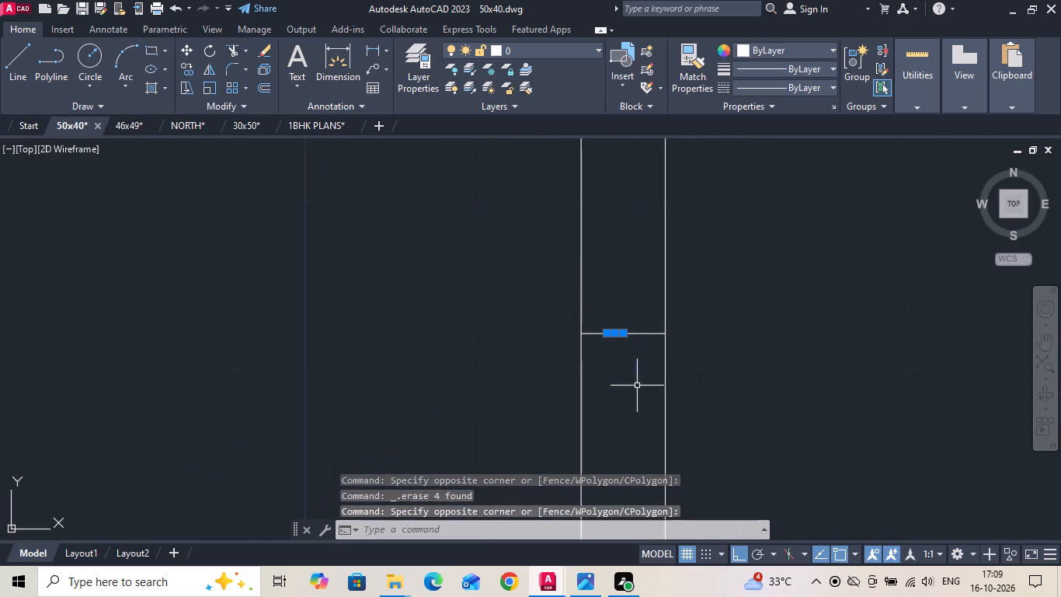
pyautogui.press('Delete')
# Copy the shaft window's lowest two long blue pane lines to the outer end of the east opening's bottom end line.
pyautogui.scroll(-5, 627, 365)
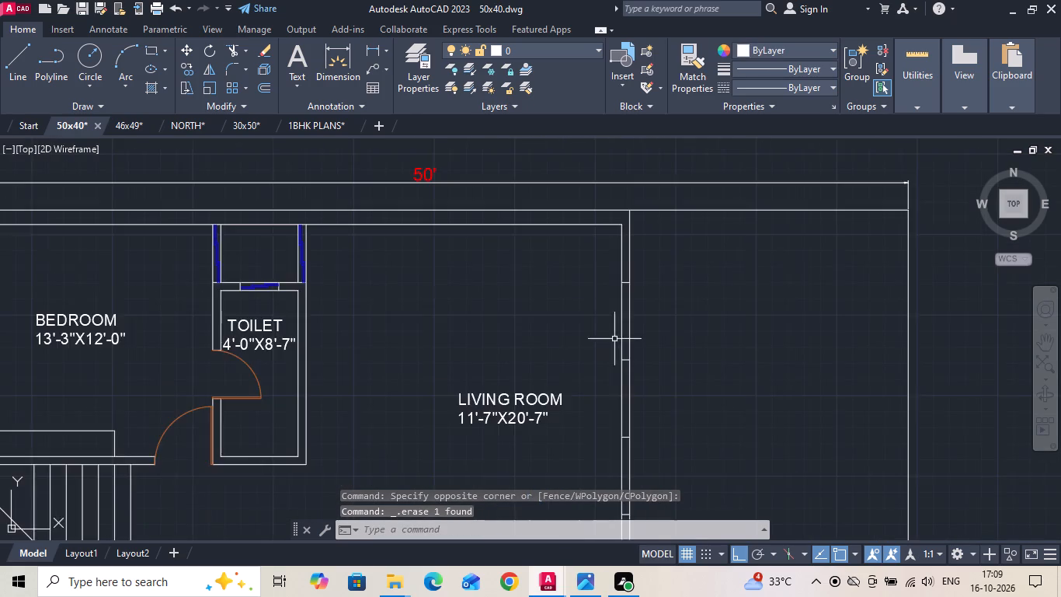
pyautogui.scroll(-2, 604, 302)
pyautogui.scroll(3, 490, 314)
pyautogui.scroll(4, 471, 239)
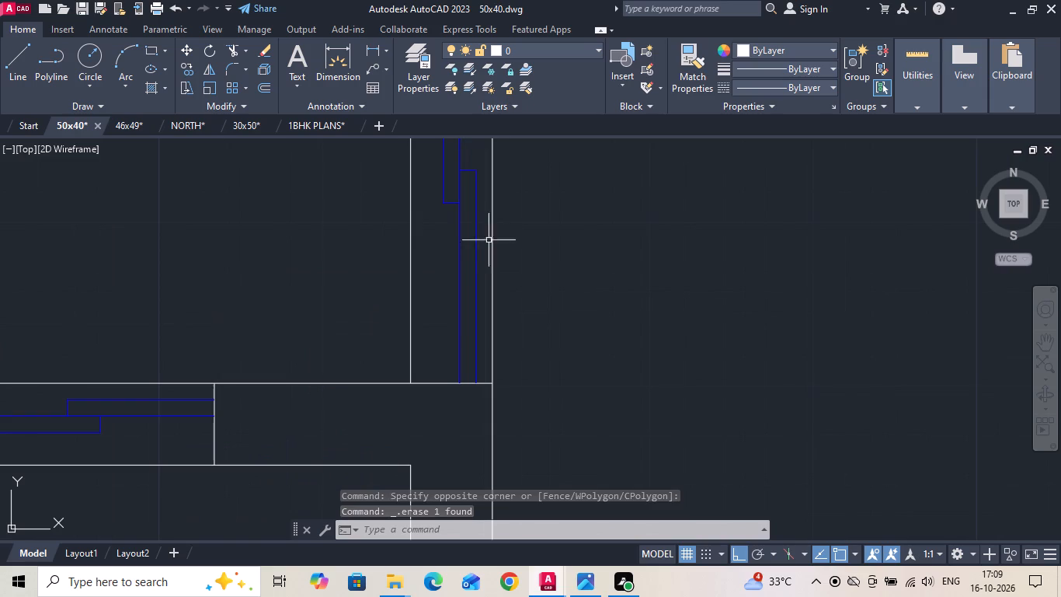
pyautogui.moveTo(479, 293); pyautogui.dragTo(468, 307)
pyautogui.click(431, 329)
pyautogui.rightClick(431, 329)
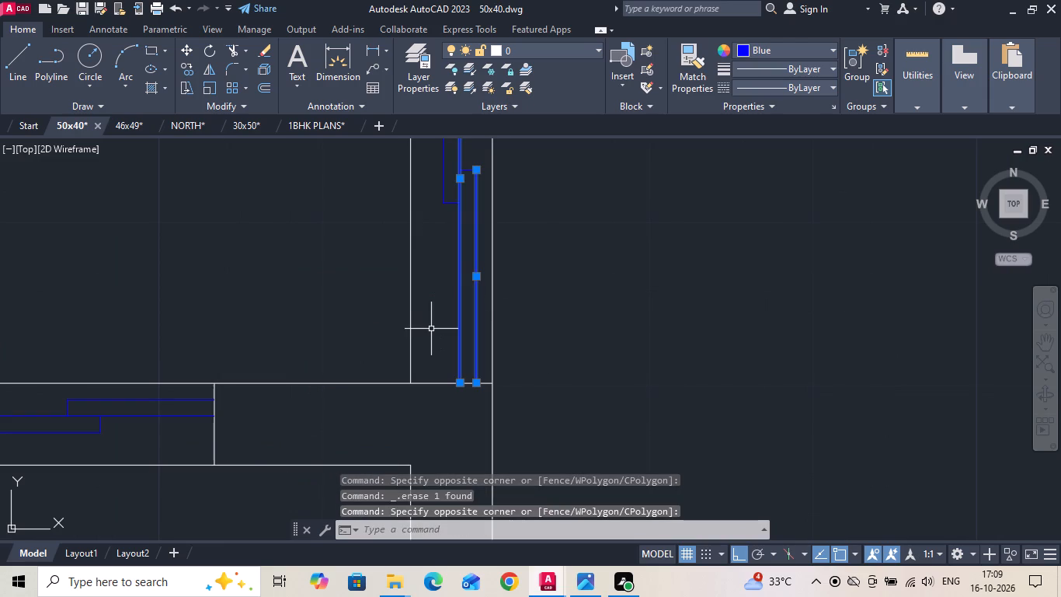
pyautogui.click(461, 318)
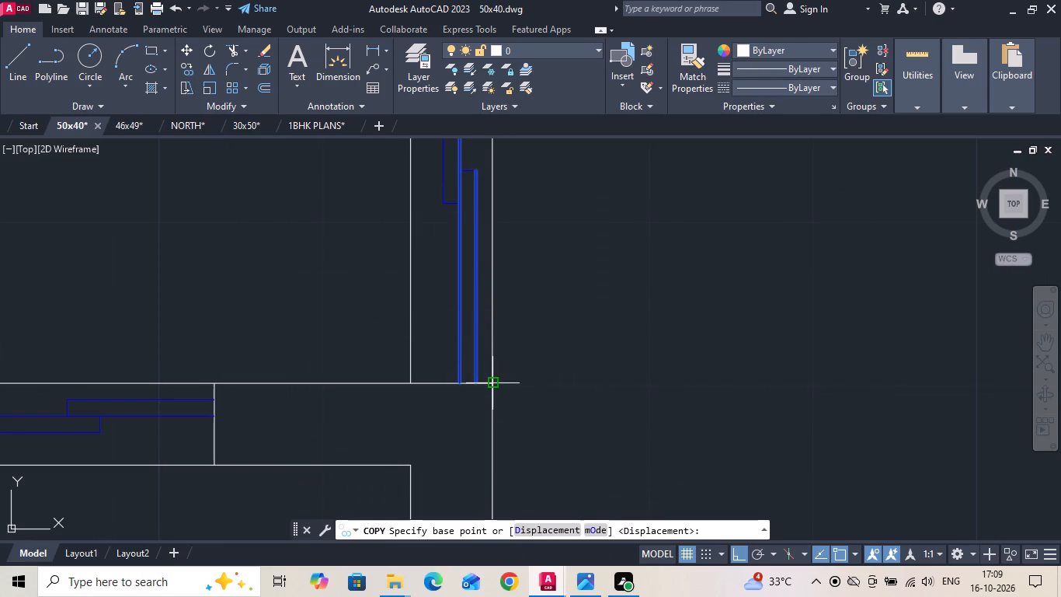
pyautogui.click(493, 380)
pyautogui.scroll(-7, 394, 322)
pyautogui.scroll(3, 548, 444)
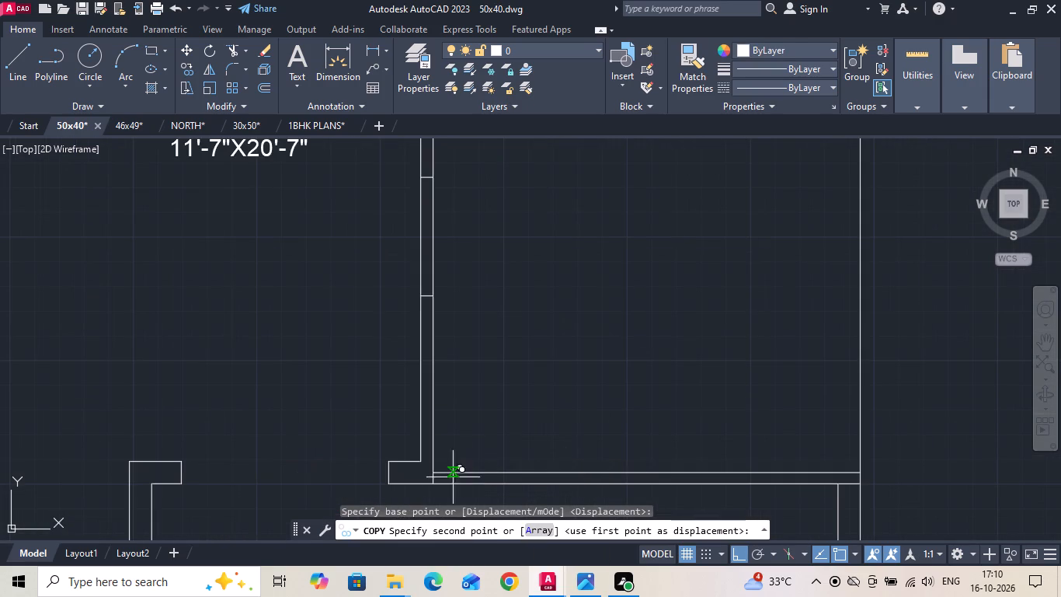
pyautogui.scroll(2, 438, 298)
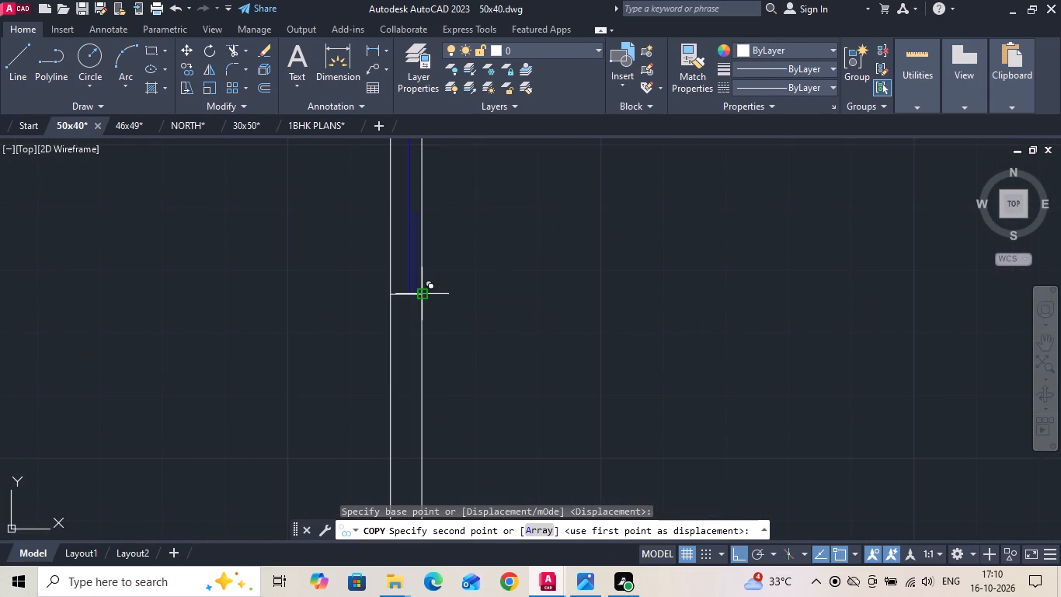
pyautogui.click(425, 295)
pyautogui.scroll(-2, 448, 388)
pyautogui.press('Escape')
pyautogui.moveTo(430, 314); pyautogui.dragTo(440, 347, button='middle')
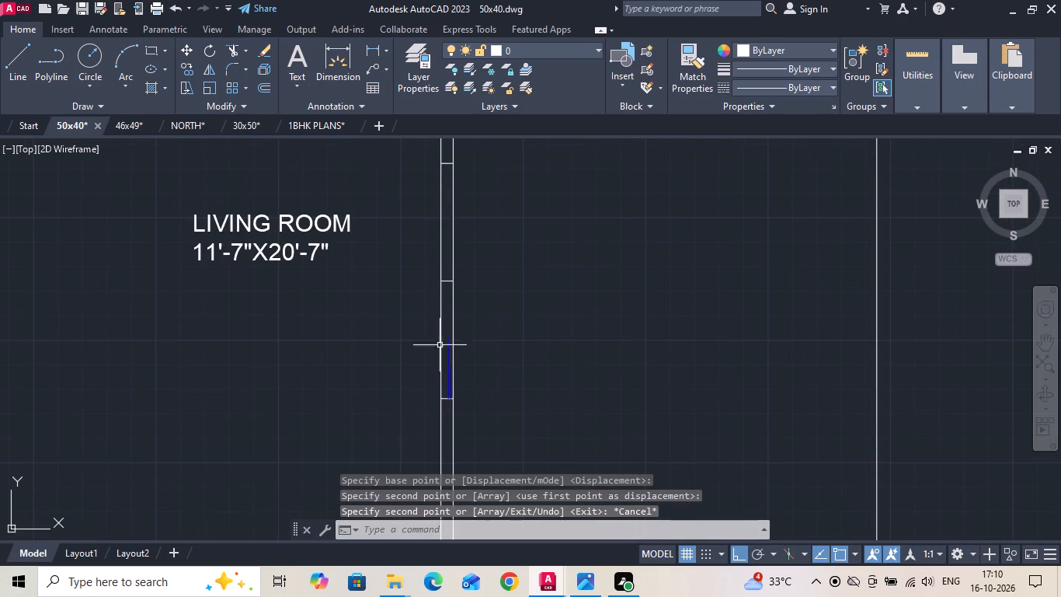
# Offset the east opening's lower division line 1" upward.
pyautogui.write('O')
pyautogui.press('space')
pyautogui.write('1')
pyautogui.press('space')
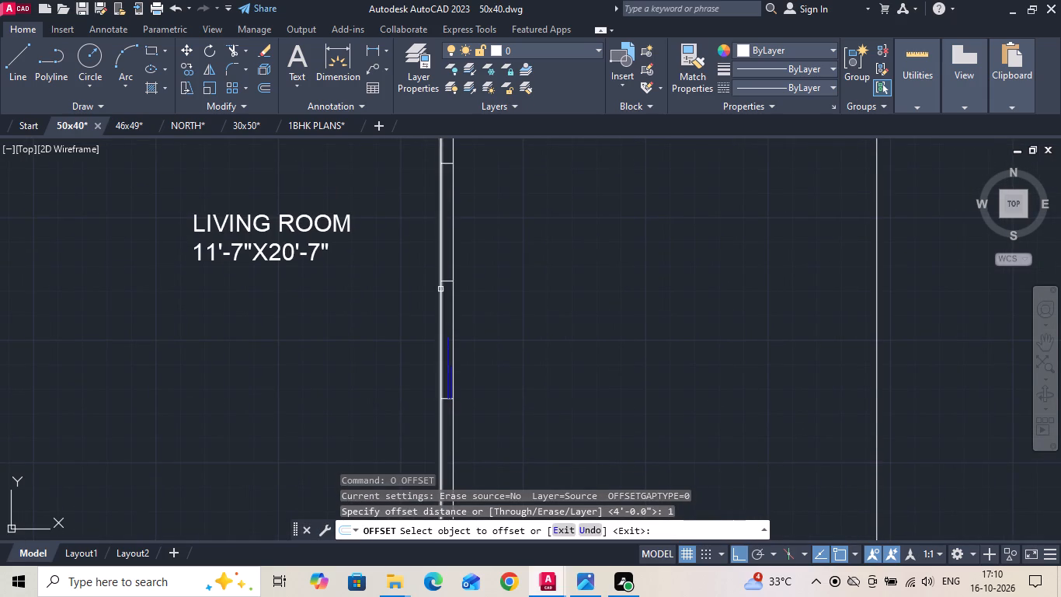
pyautogui.scroll(1, 440, 285)
pyautogui.click(447, 277)
pyautogui.click(453, 258)
pyautogui.press('Escape')
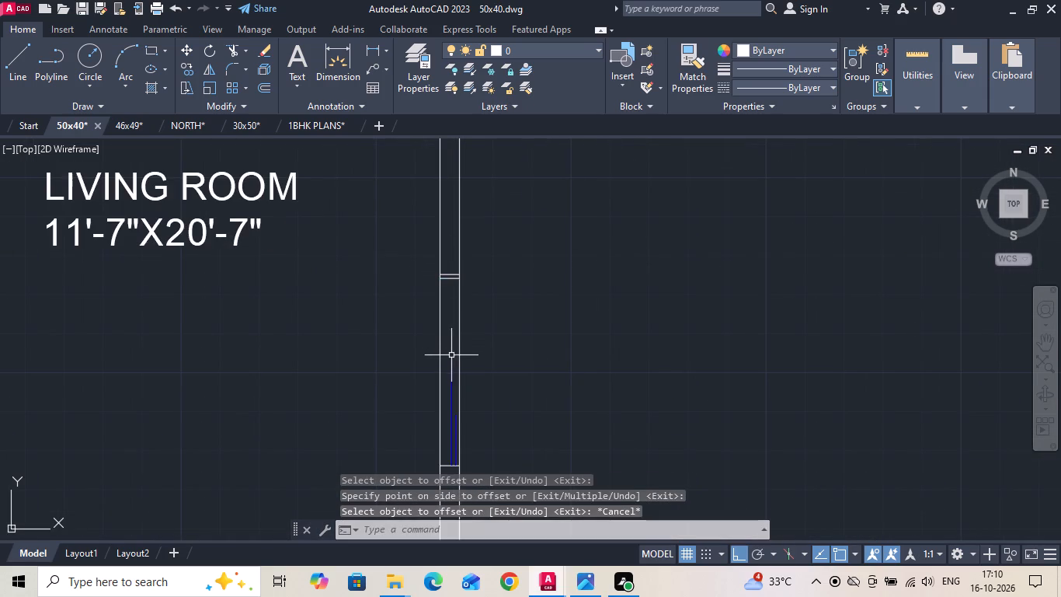
# Extend both blue pane lines of the east opening's bottom panel up to the offset line.
pyautogui.press('e')
pyautogui.press('x')
pyautogui.press('space')
pyautogui.click(450, 401)
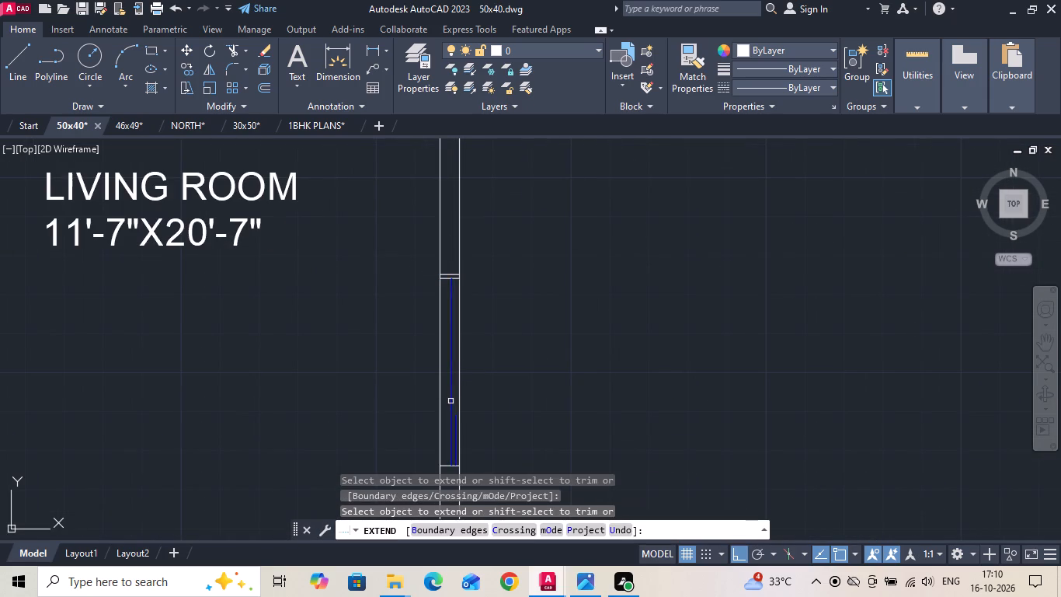
pyautogui.scroll(1, 455, 422)
pyautogui.click(455, 422)
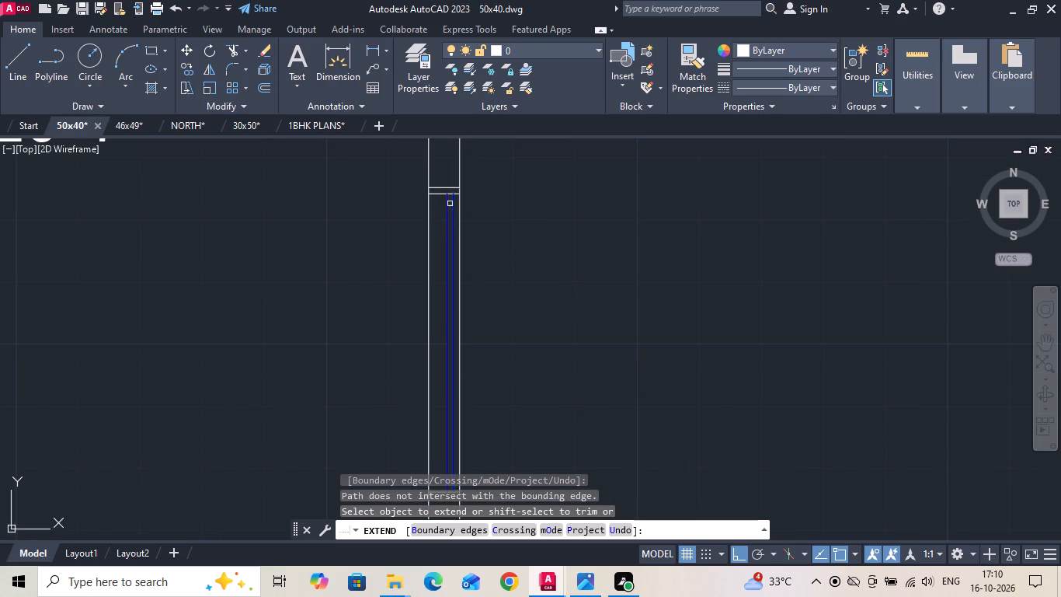
pyautogui.scroll(3, 450, 202)
pyautogui.click(455, 187)
pyautogui.click(429, 236)
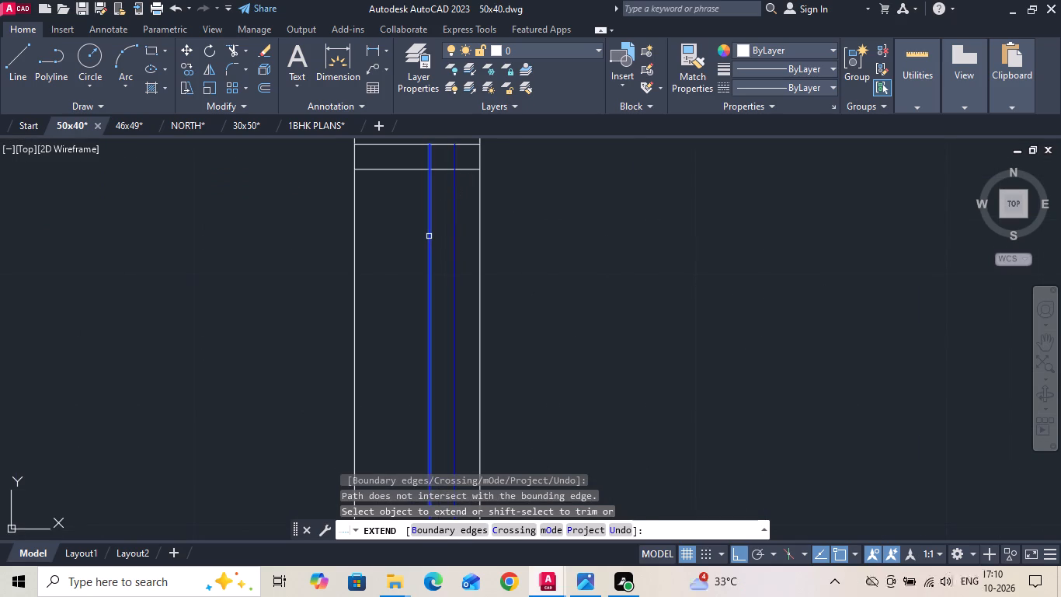
pyautogui.moveTo(430, 254); pyautogui.dragTo(452, 363, button='middle')
pyautogui.press('Escape')
# Erase the offset line above the east opening's lower division line.
pyautogui.click(432, 257)
pyautogui.click(423, 236)
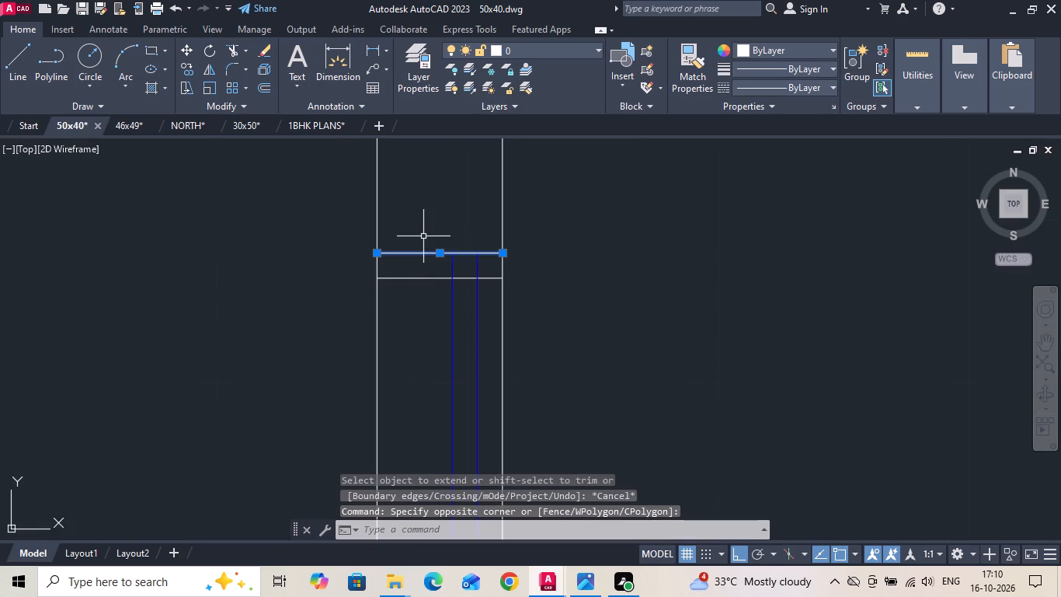
pyautogui.press('Delete')
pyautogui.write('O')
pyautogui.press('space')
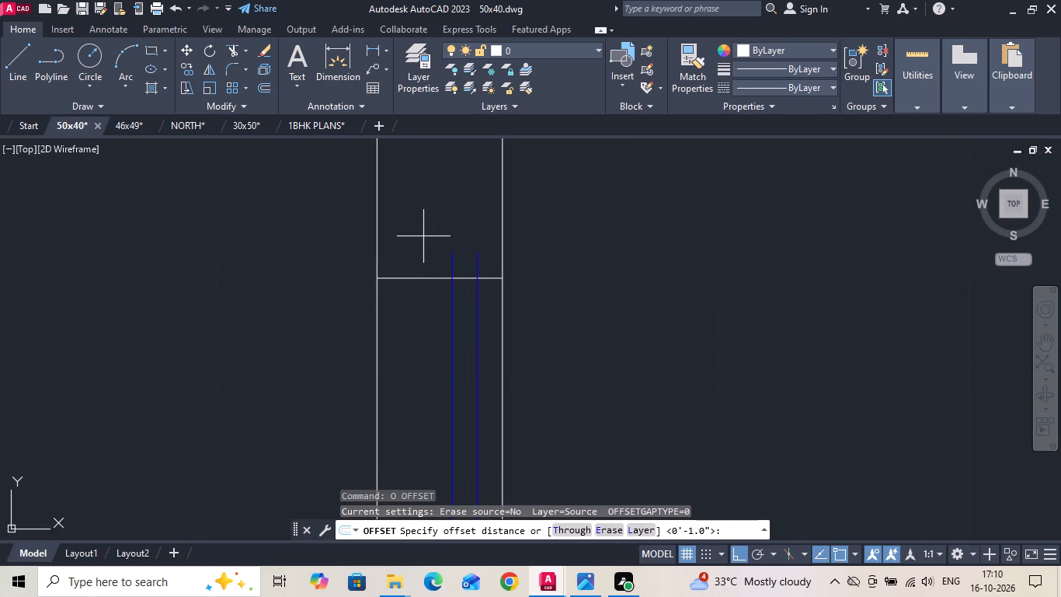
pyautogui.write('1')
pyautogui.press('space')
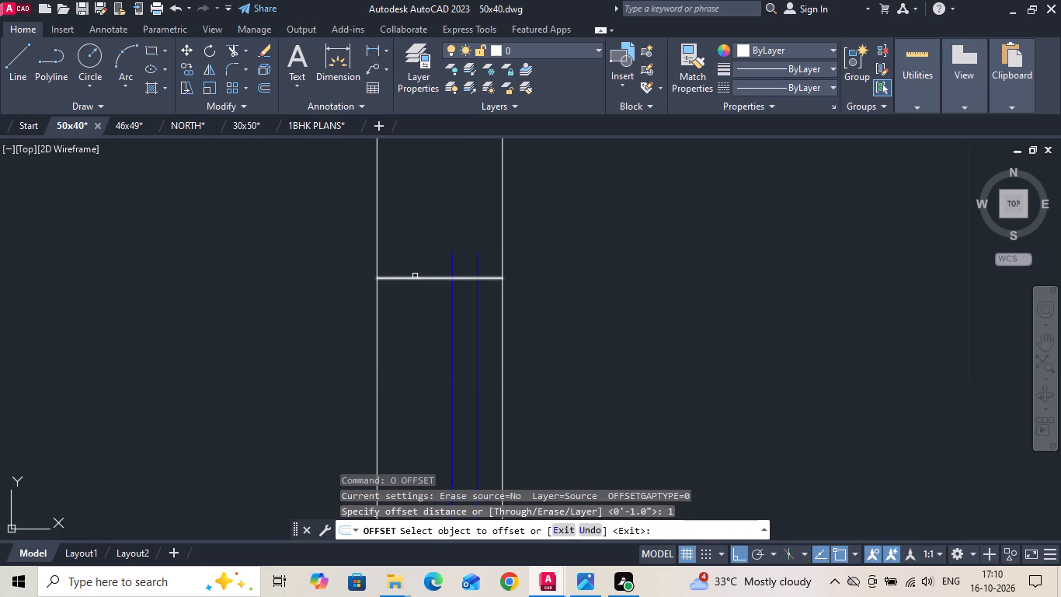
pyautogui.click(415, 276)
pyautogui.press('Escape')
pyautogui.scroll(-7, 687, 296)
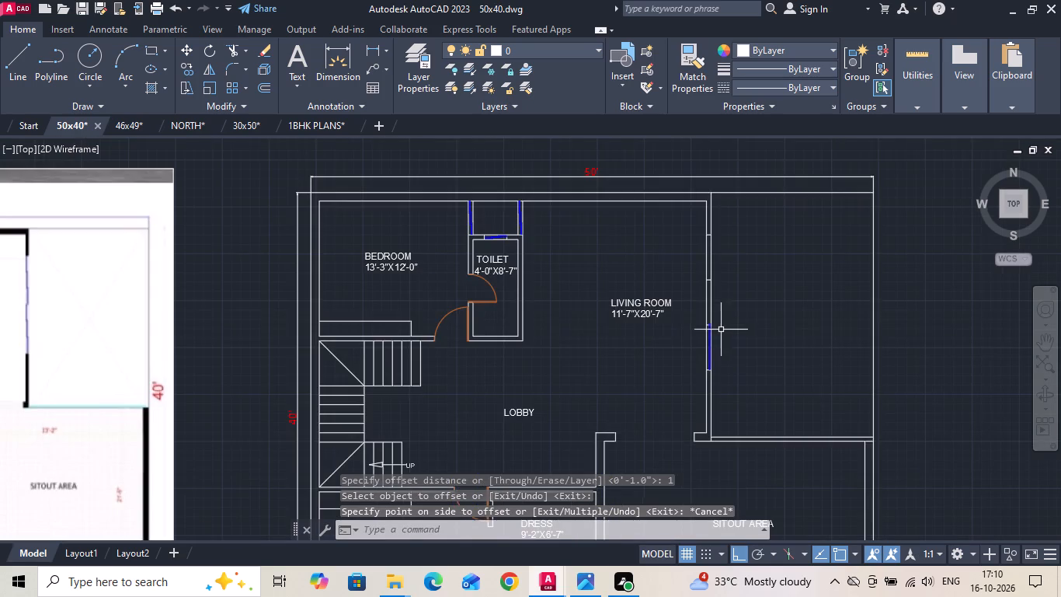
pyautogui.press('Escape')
# Copy the shaft window's two short end lines at its lower pane joint and the inner pane line to the bottom east panel's top.
pyautogui.scroll(2, 489, 232)
pyautogui.scroll(6, 556, 211)
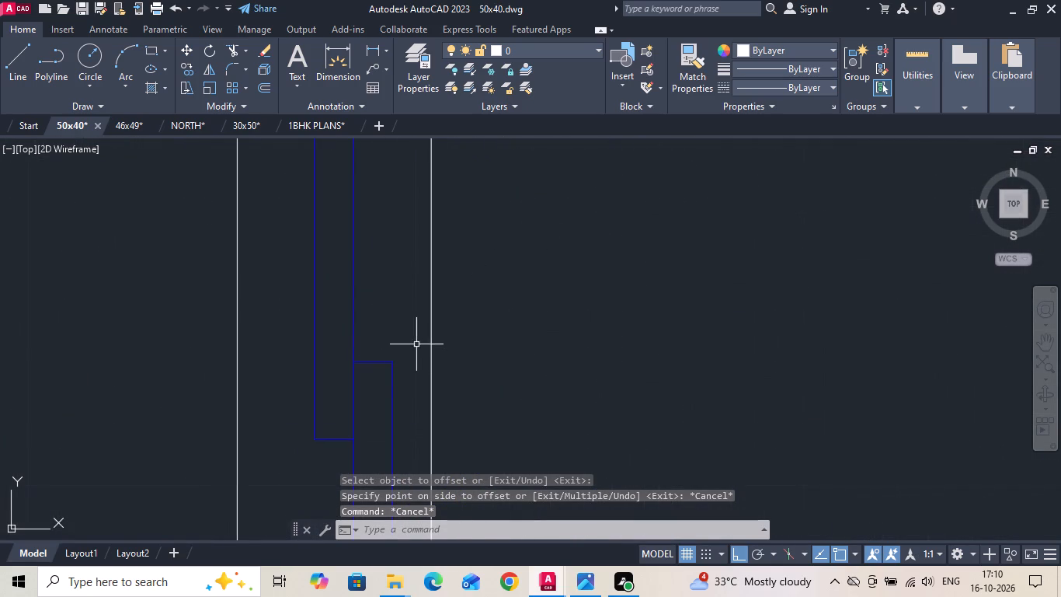
pyautogui.click(379, 359)
pyautogui.click(368, 379)
pyautogui.moveTo(336, 434); pyautogui.dragTo(313, 453)
pyautogui.click(261, 475)
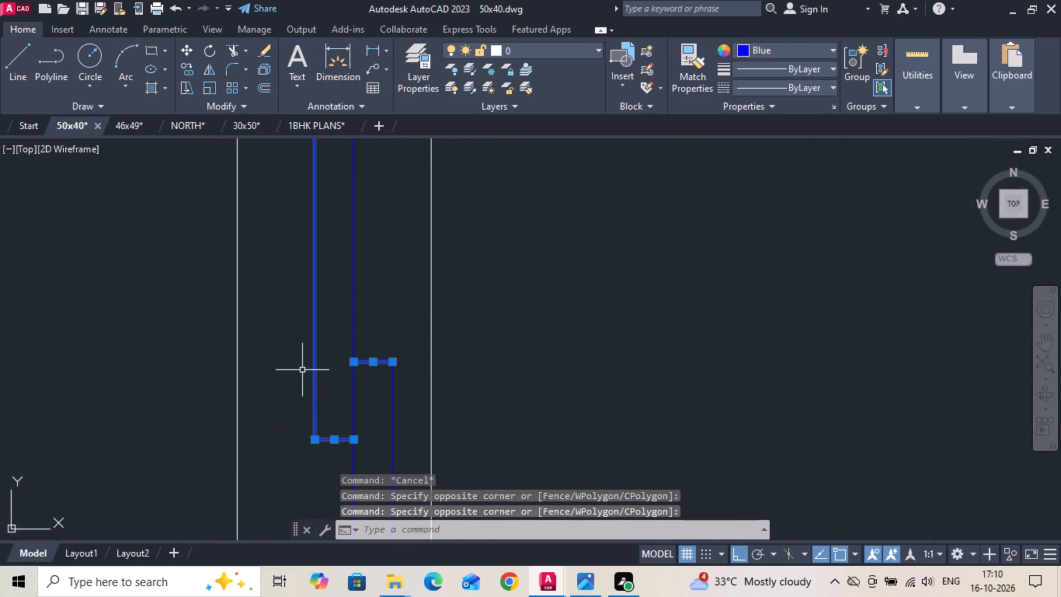
pyautogui.rightClick(312, 288)
pyautogui.click(363, 316)
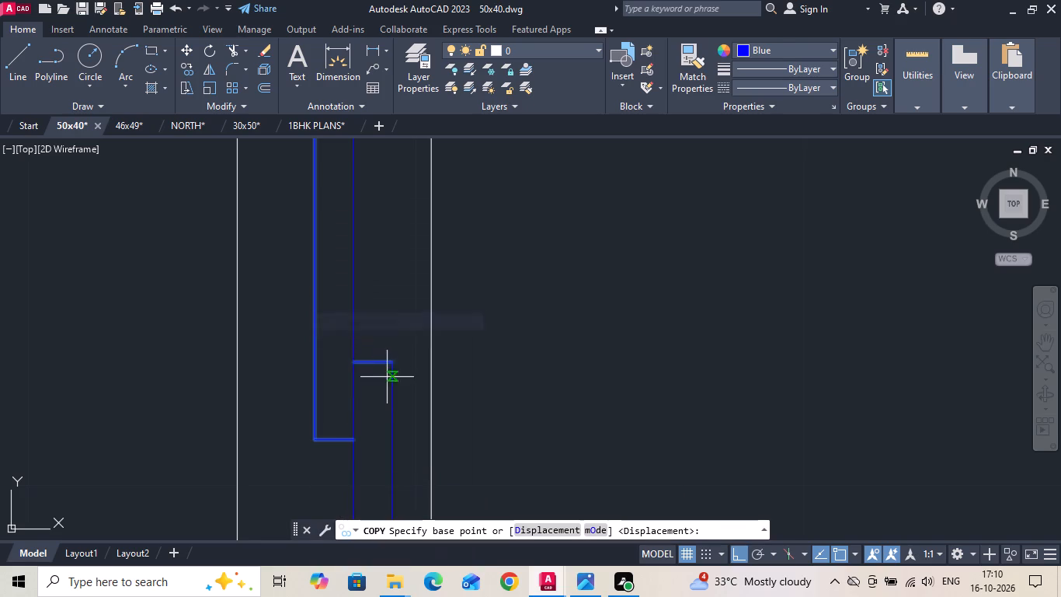
pyautogui.click(391, 359)
pyautogui.scroll(-7, 336, 326)
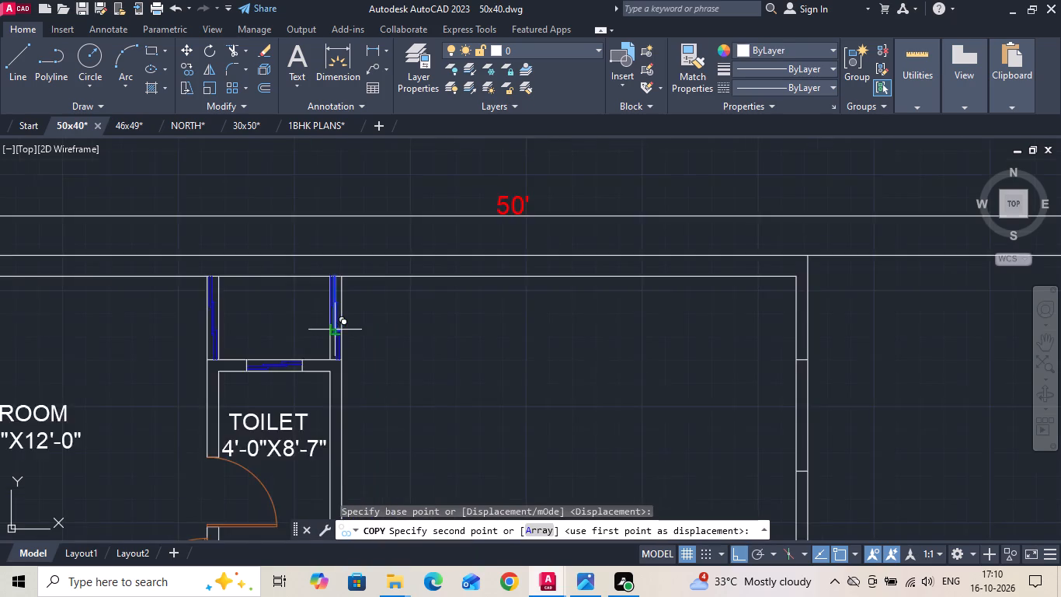
pyautogui.scroll(-1, 335, 326)
pyautogui.scroll(3, 539, 456)
pyautogui.scroll(5, 454, 340)
pyautogui.click(434, 325)
pyautogui.scroll(-3, 446, 364)
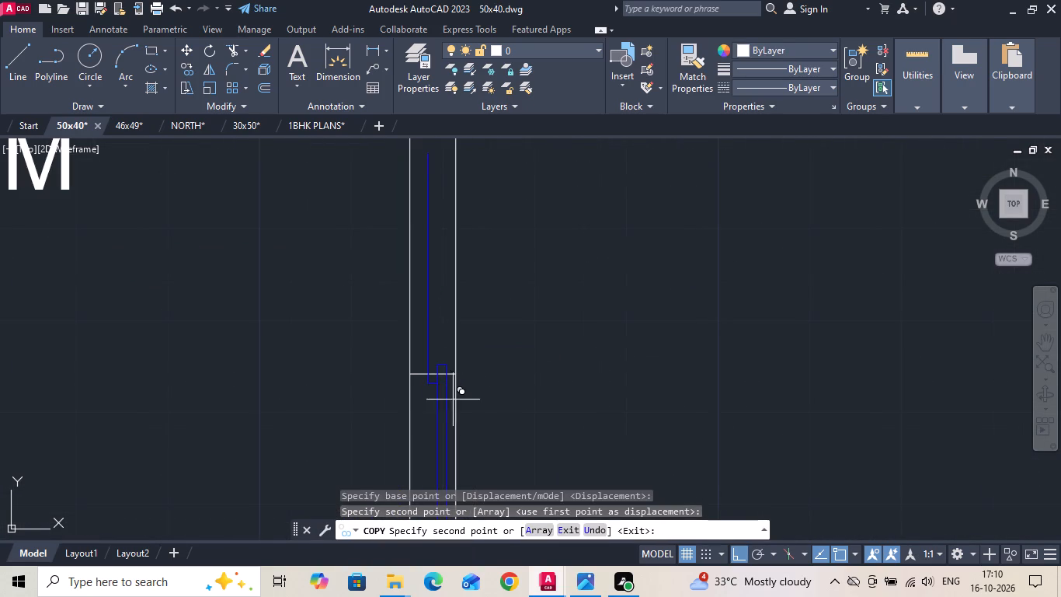
pyautogui.press('Escape')
pyautogui.scroll(-2, 443, 431)
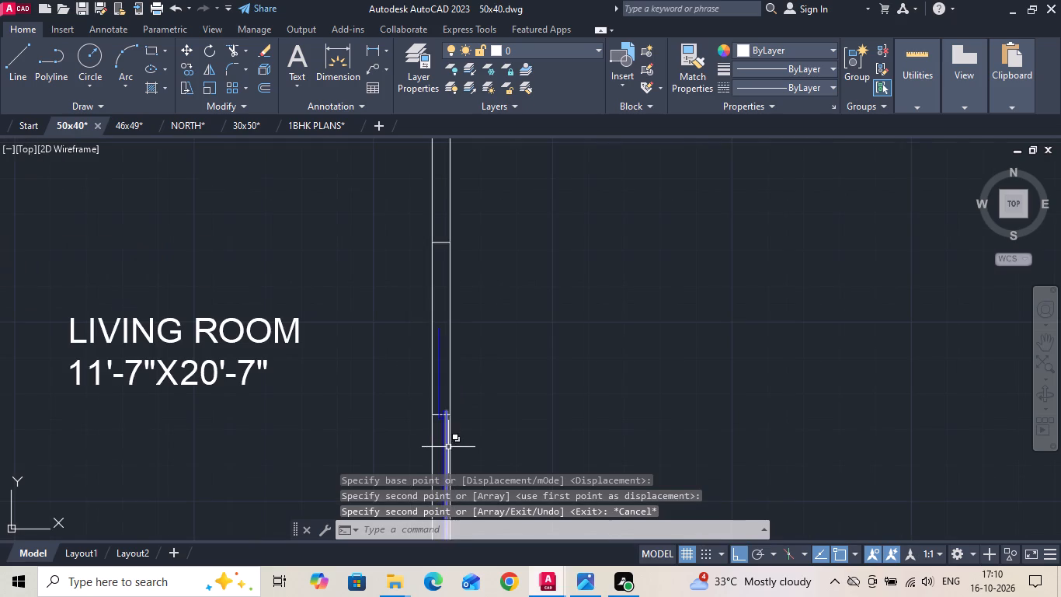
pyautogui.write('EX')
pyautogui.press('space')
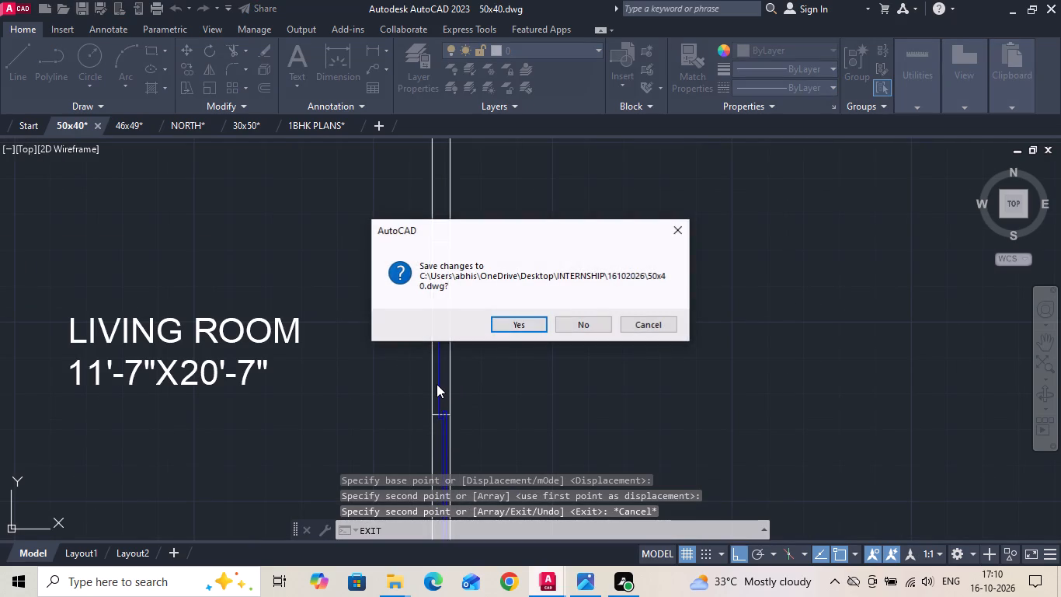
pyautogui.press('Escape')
# Save the drawing.
pyautogui.hotkey('ctrl', 's')
pyautogui.hotkey('ctrl', 's')
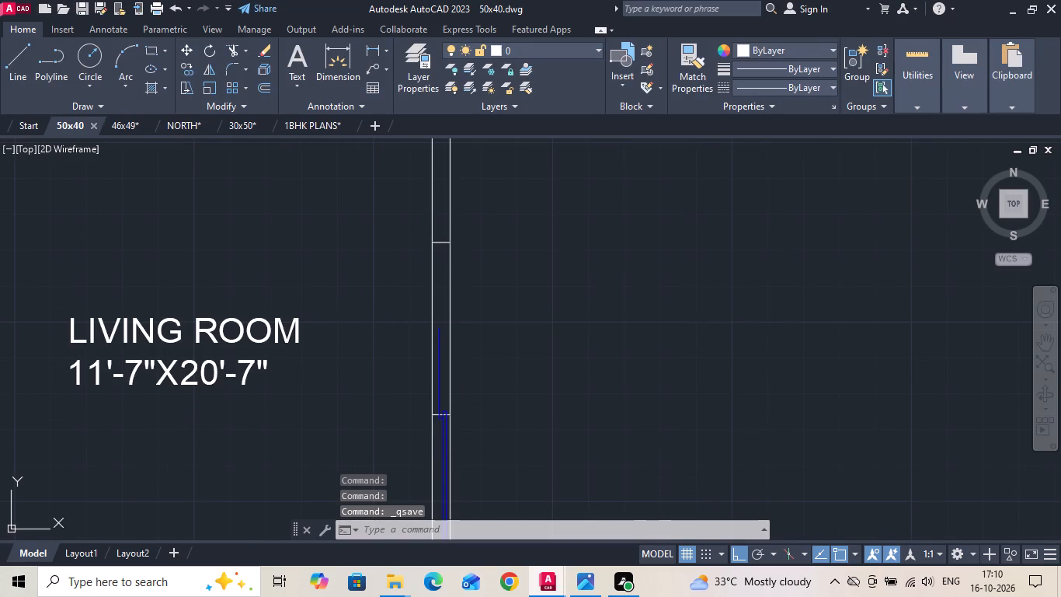
# Extend the middle east panel's two blue pane lines up to the upper division line.
pyautogui.write('EX')
pyautogui.press('space')
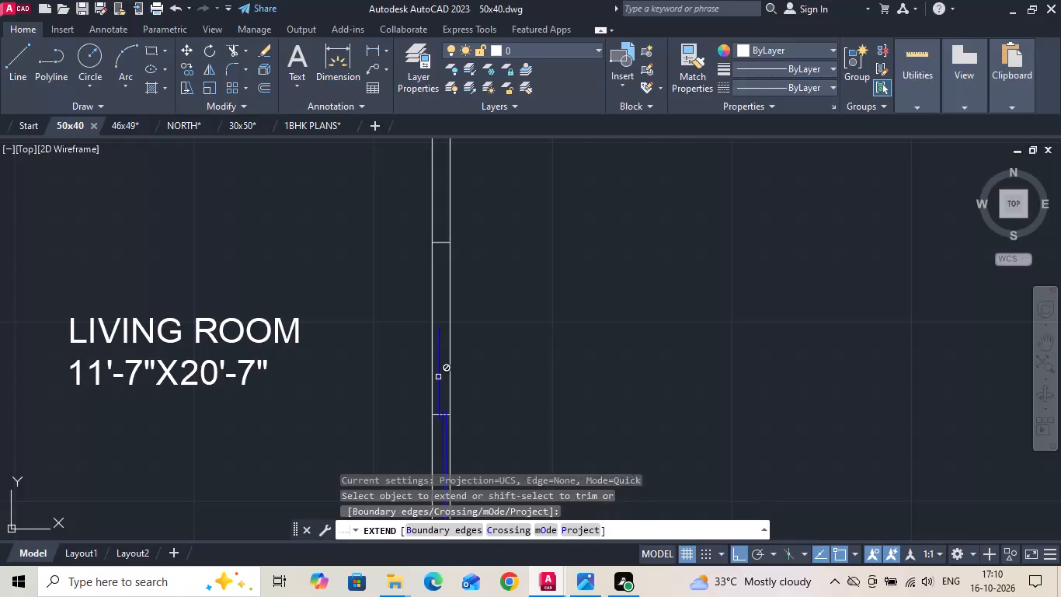
pyautogui.click(440, 367)
pyautogui.scroll(2, 441, 408)
pyautogui.scroll(-1, 444, 457)
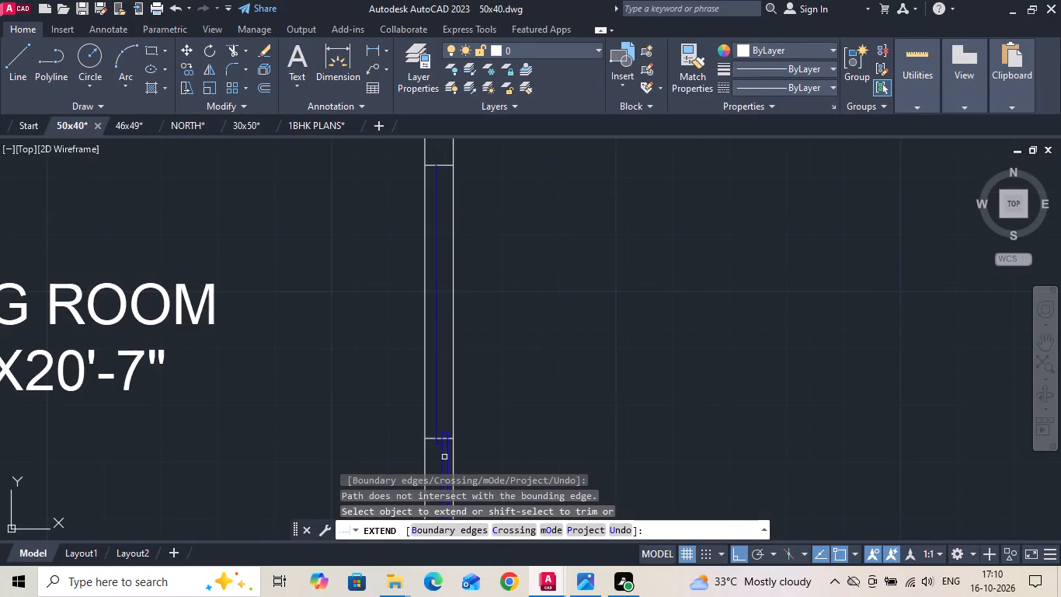
pyautogui.click(443, 460)
pyautogui.scroll(-1, 586, 358)
pyautogui.press('Escape')
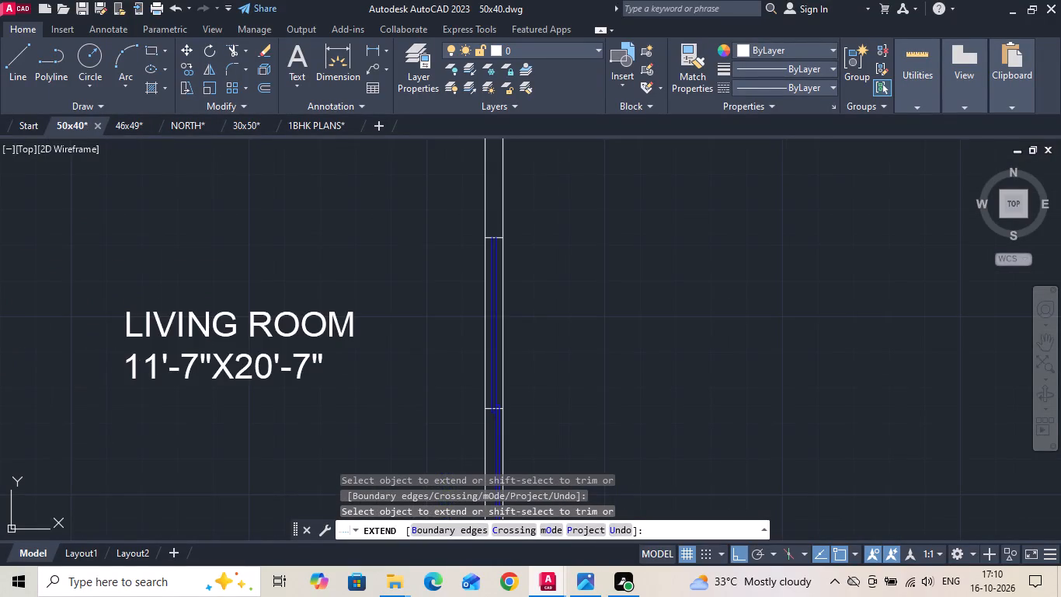
# Erase the white lower division line crossing the blue pane joint in the east opening.
pyautogui.scroll(3, 521, 407)
pyautogui.scroll(1, 450, 415)
pyautogui.click(419, 415)
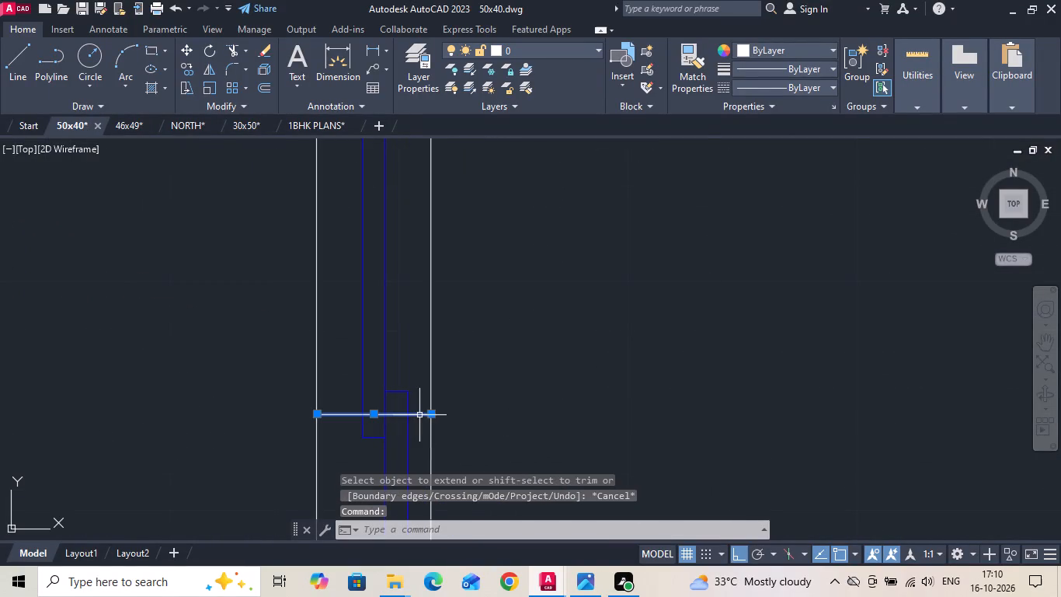
pyautogui.press('Delete')
# Copy the lower pane joint's two short blue end lines and adjoining inner pane line to the middle east panel's top.
pyautogui.scroll(-5, 617, 394)
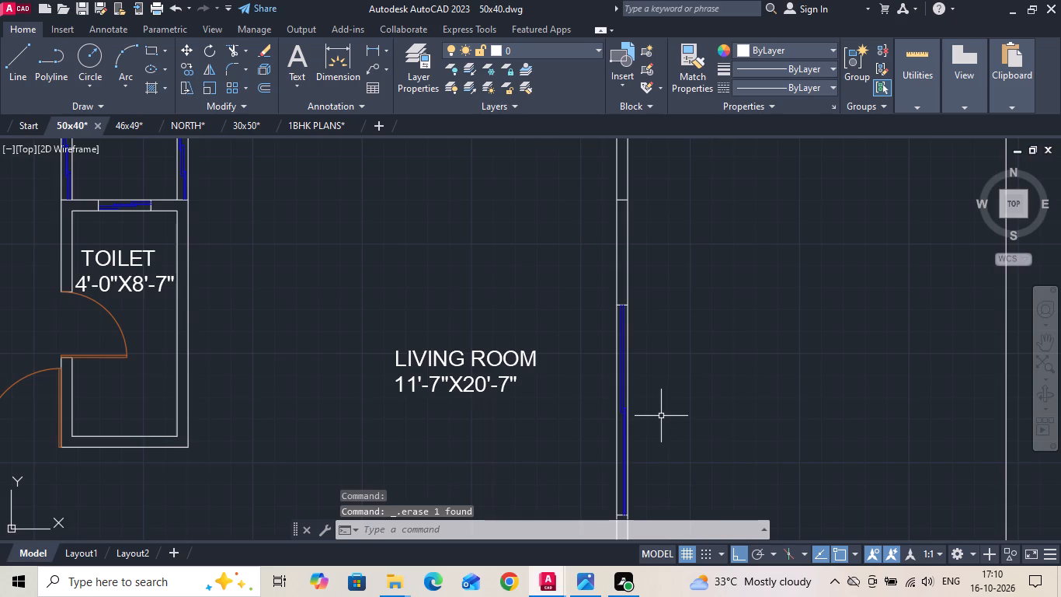
pyautogui.scroll(-1, 661, 416)
pyautogui.scroll(6, 361, 258)
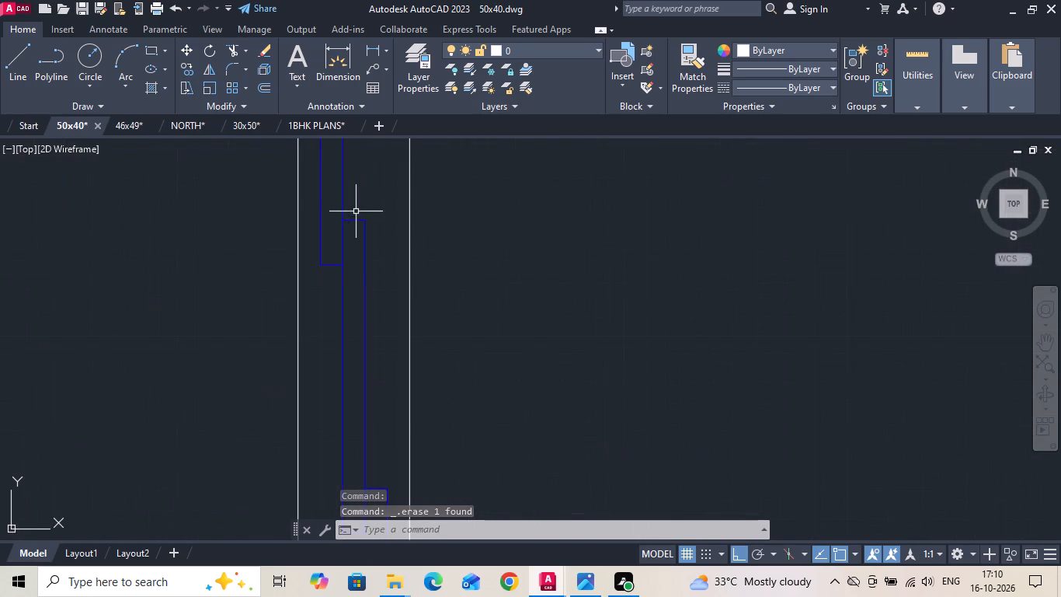
pyautogui.click(357, 216)
pyautogui.click(353, 227)
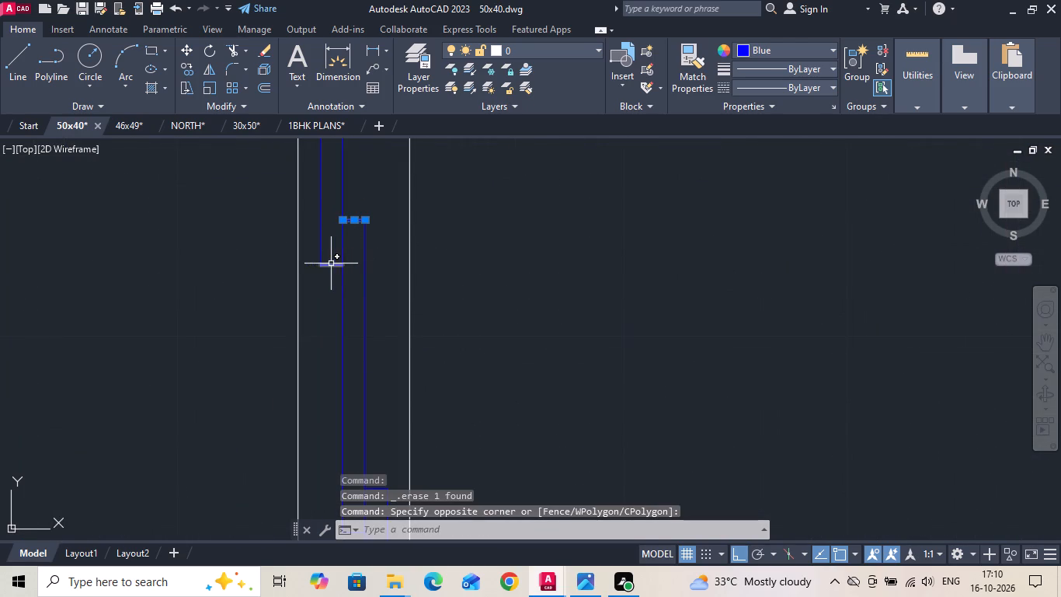
pyautogui.click(331, 264)
pyautogui.click(324, 239)
pyautogui.click(317, 218)
pyautogui.rightClick(365, 176)
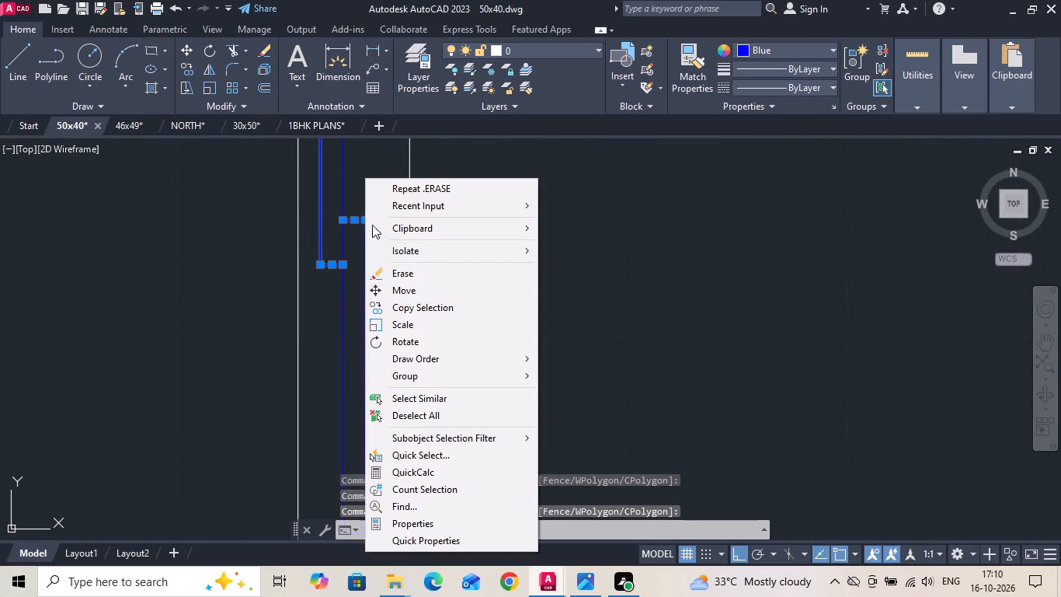
pyautogui.click(402, 302)
pyautogui.click(366, 220)
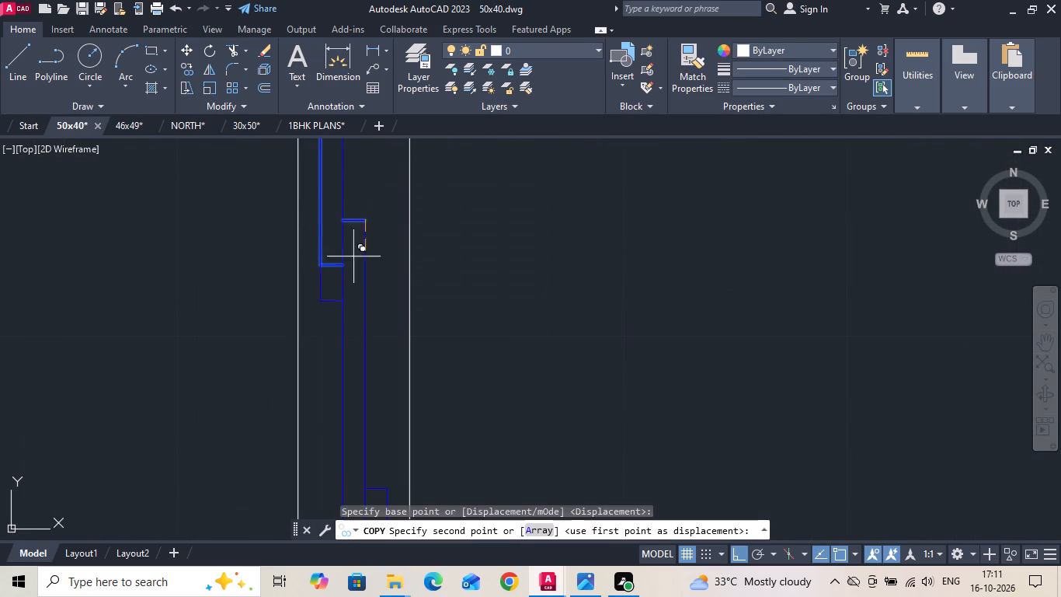
pyautogui.scroll(-6, 346, 285)
pyautogui.scroll(2, 719, 409)
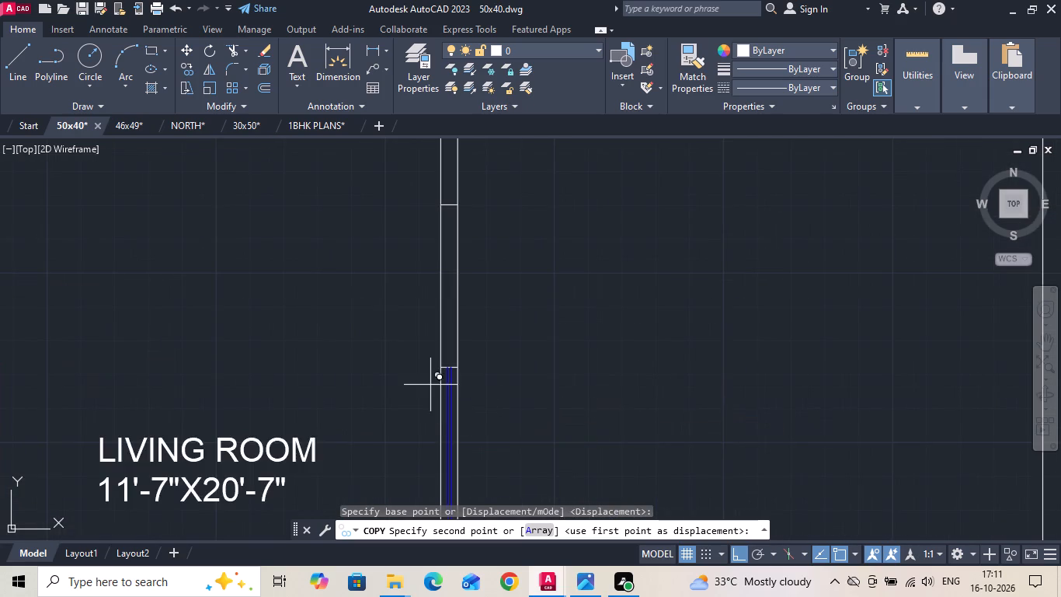
pyautogui.scroll(4, 430, 379)
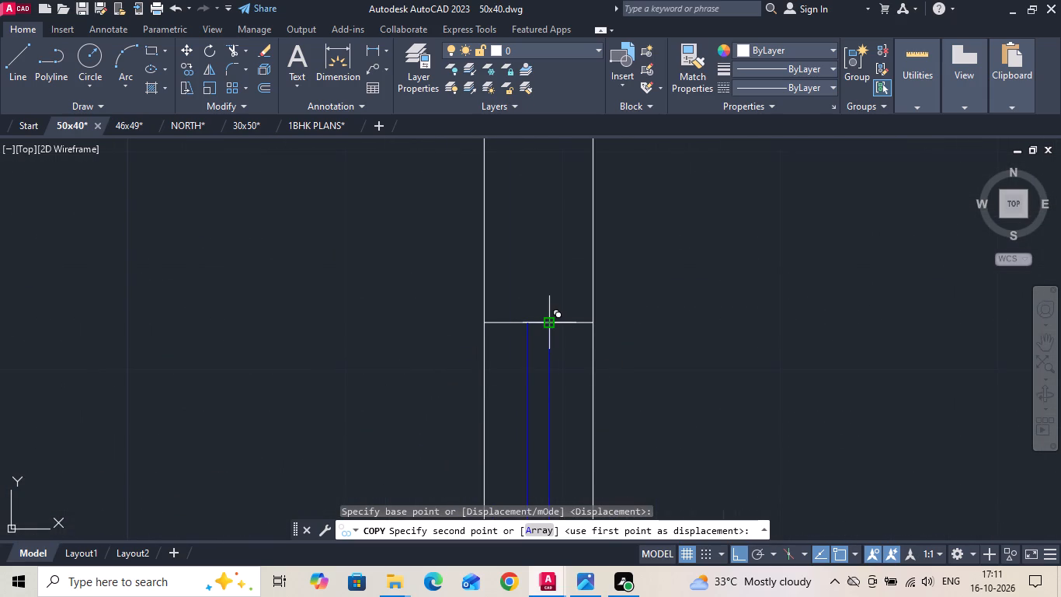
pyautogui.click(551, 322)
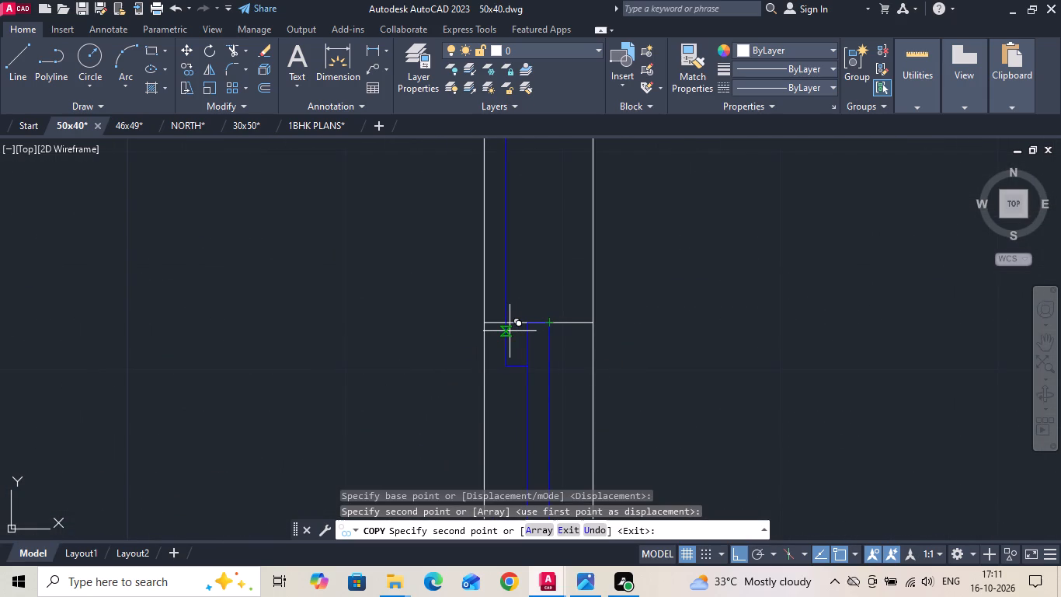
pyautogui.press('Escape')
# Move the two short blue end lines at the upper pane joint up by 1 inch.
pyautogui.scroll(1, 530, 338)
pyautogui.click(546, 312)
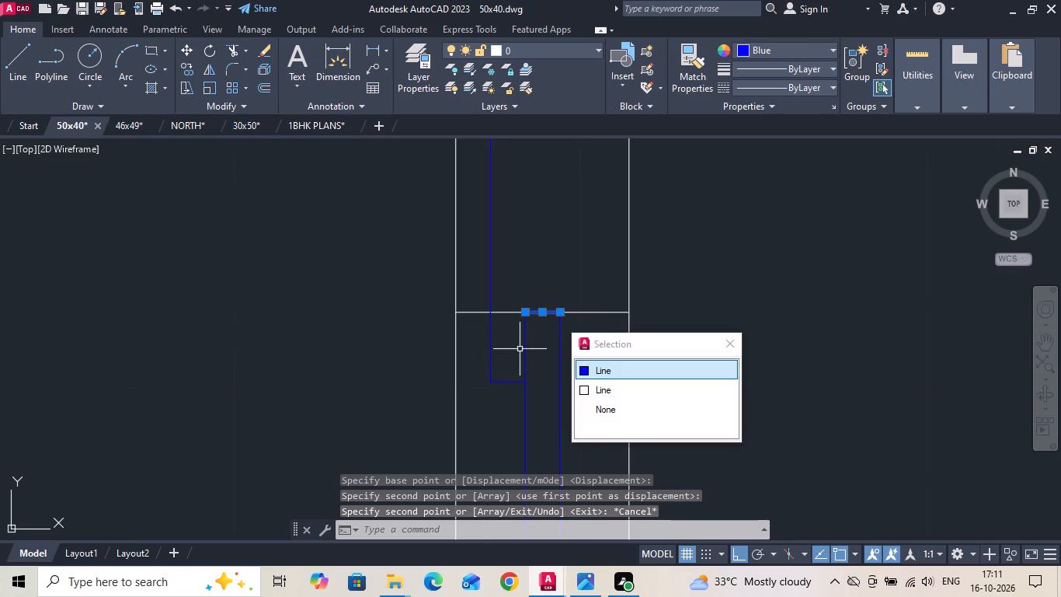
pyautogui.moveTo(511, 358); pyautogui.dragTo(504, 372)
pyautogui.click(483, 407)
pyautogui.rightClick(485, 389)
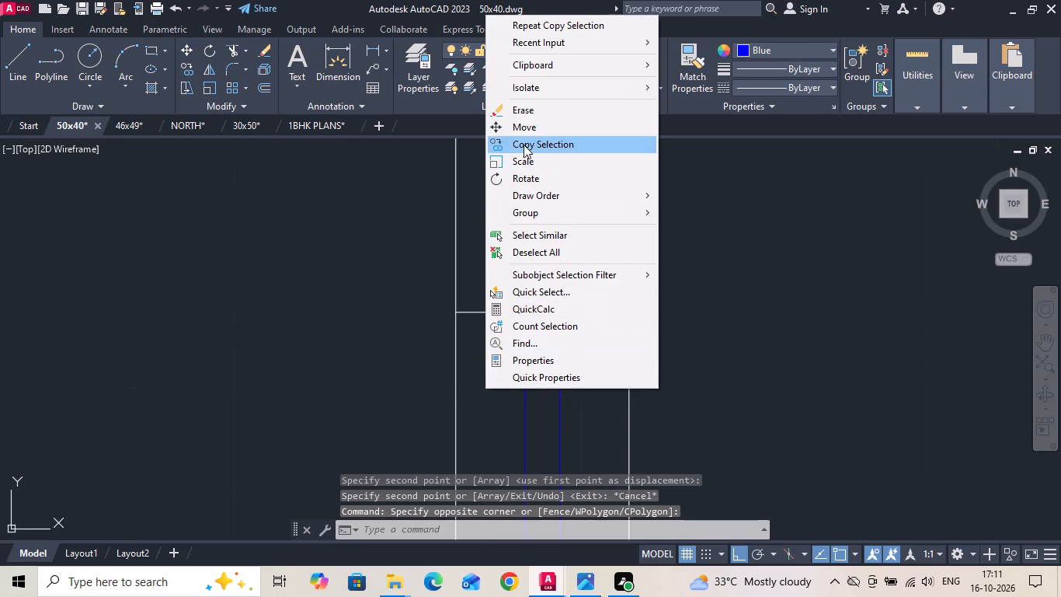
pyautogui.click(530, 134)
pyautogui.click(774, 368)
pyautogui.write('1')
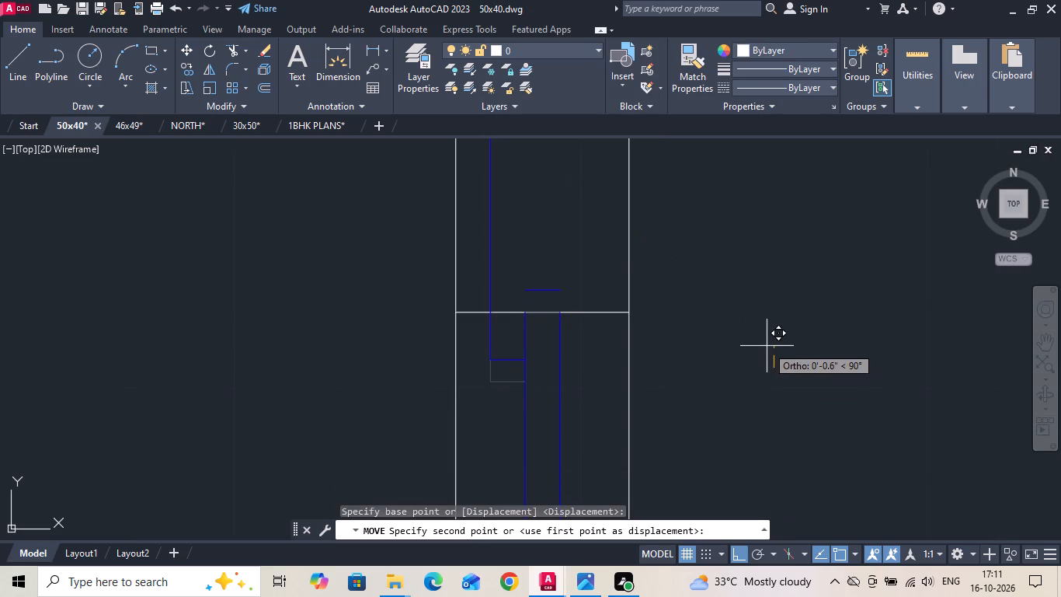
pyautogui.press('space')
# Extend the middle east panel's two blue pane lines up to the raised short end line at the upper joint.
pyautogui.write('EX')
pyautogui.press('space')
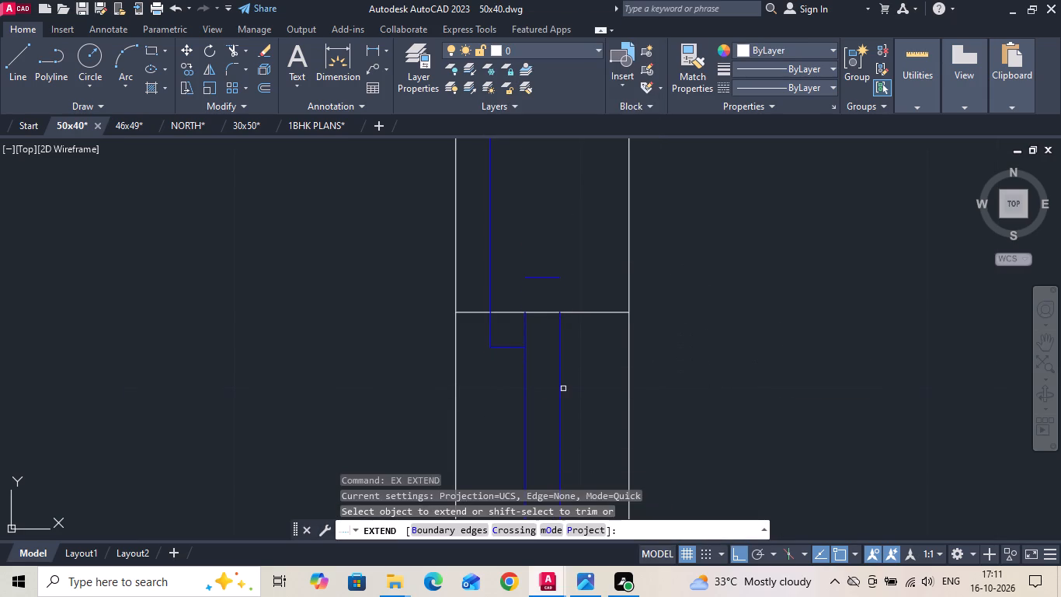
pyautogui.click(570, 366)
pyautogui.click(520, 320)
# Extend the top east panel's two blue pane lines up to the white line at the top of the opening.
pyautogui.scroll(-1, 538, 421)
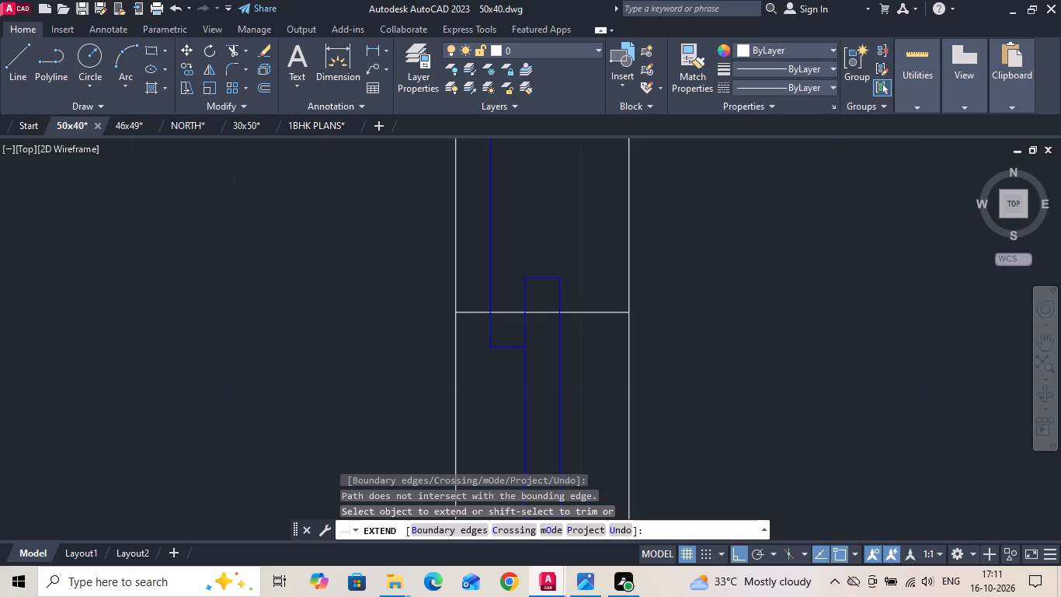
pyautogui.scroll(-3, 544, 433)
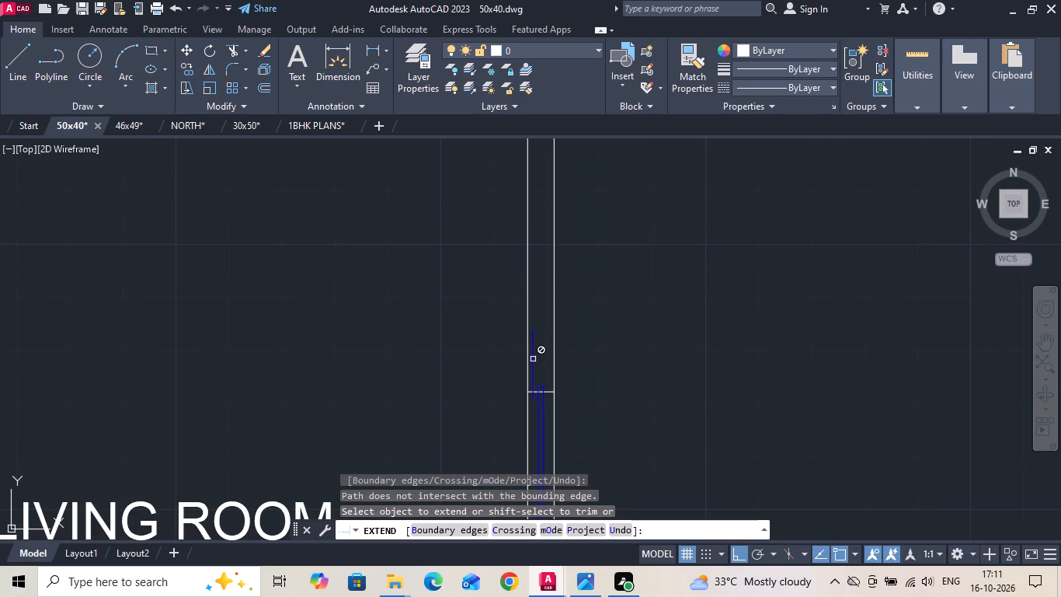
pyautogui.scroll(-1, 533, 351)
pyautogui.click(533, 350)
pyautogui.scroll(2, 534, 369)
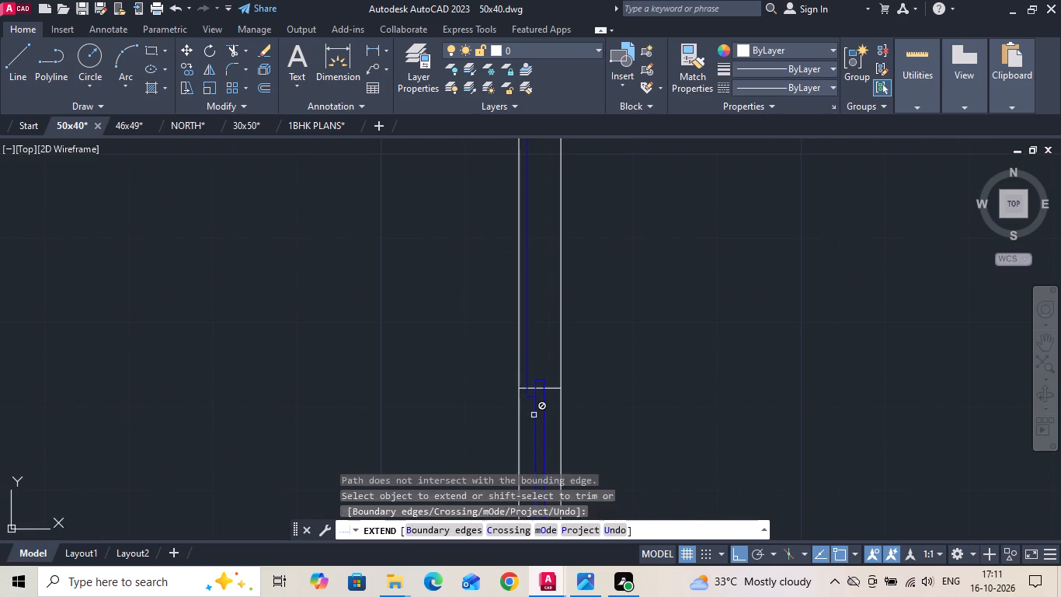
pyautogui.scroll(-1, 534, 426)
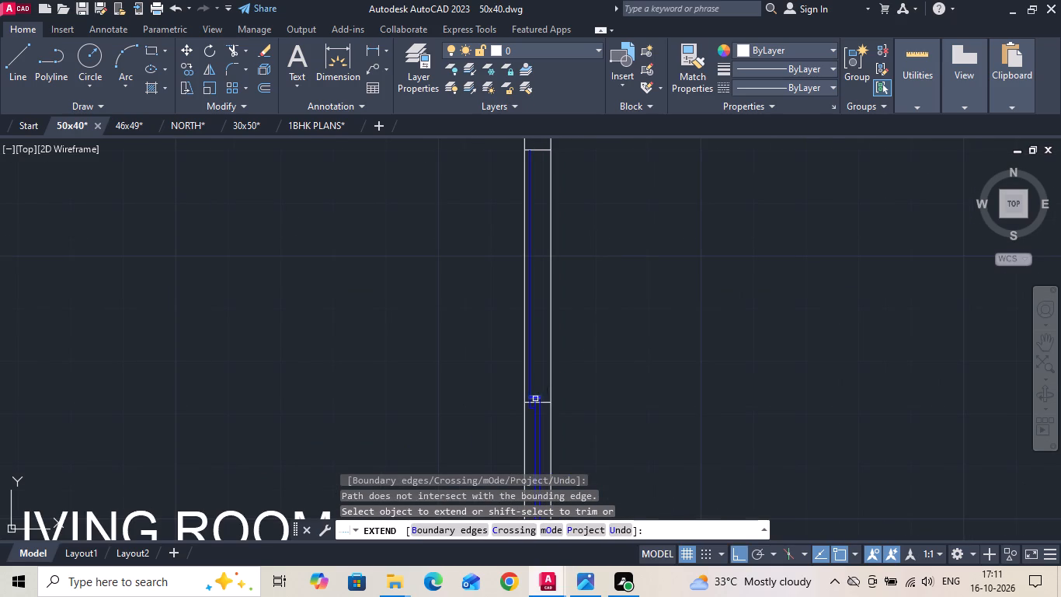
pyautogui.click(535, 401)
pyautogui.click(589, 455)
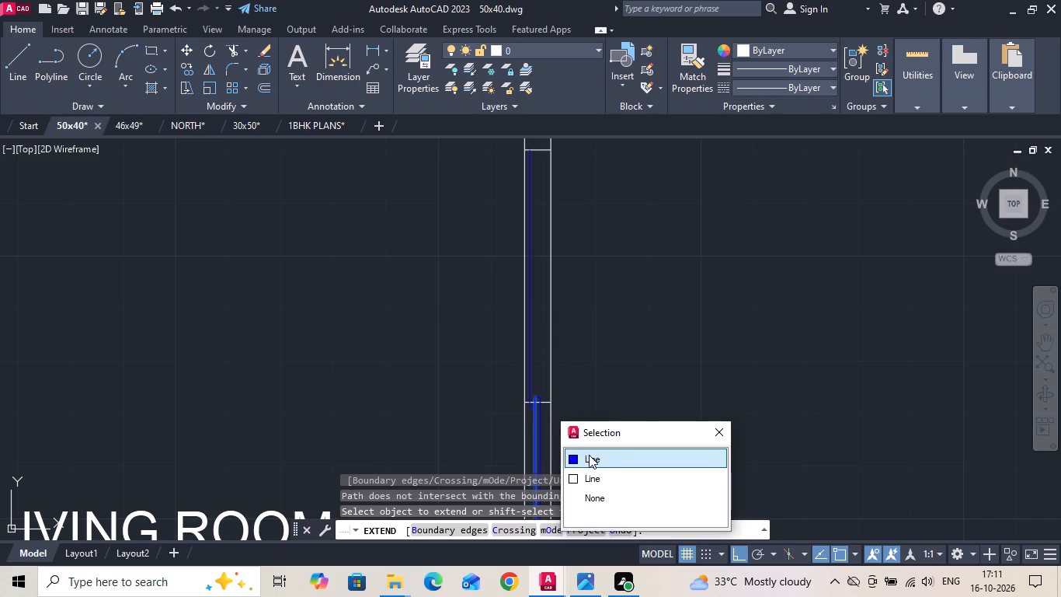
pyautogui.press('Escape')
# Erase the white upper division line crossing the blue pane joint in the east opening.
pyautogui.scroll(2, 541, 399)
pyautogui.click(544, 407)
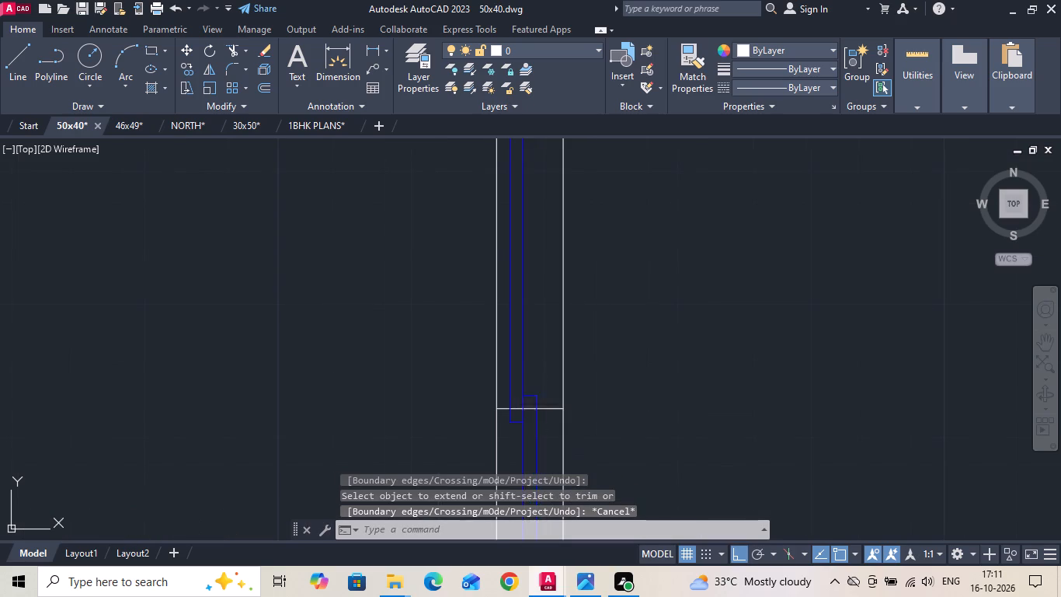
pyautogui.press('Delete')
# Save the drawing.
pyautogui.scroll(-4, 592, 396)
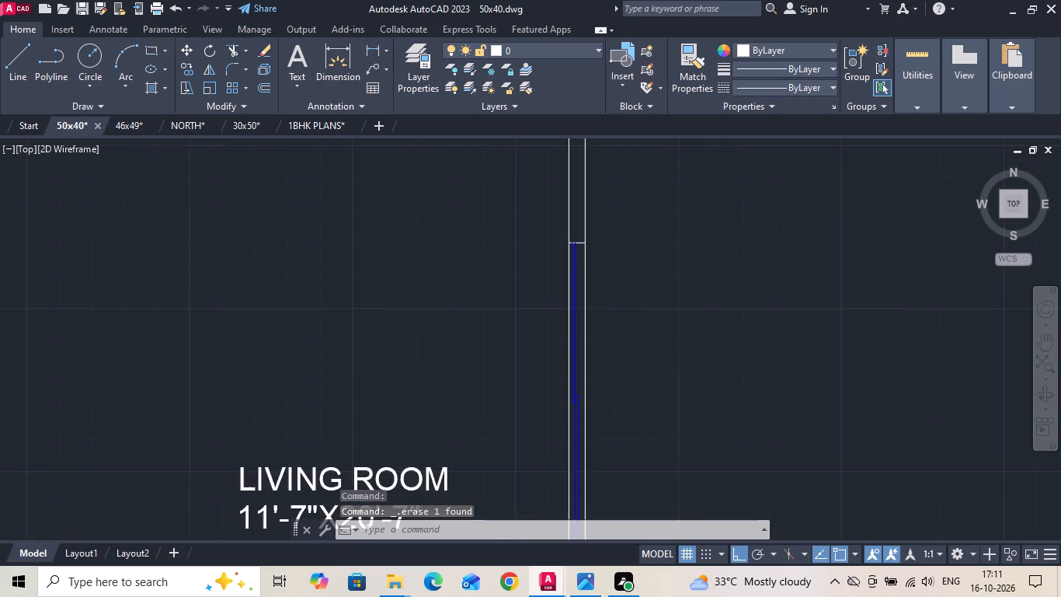
pyautogui.scroll(-2, 579, 295)
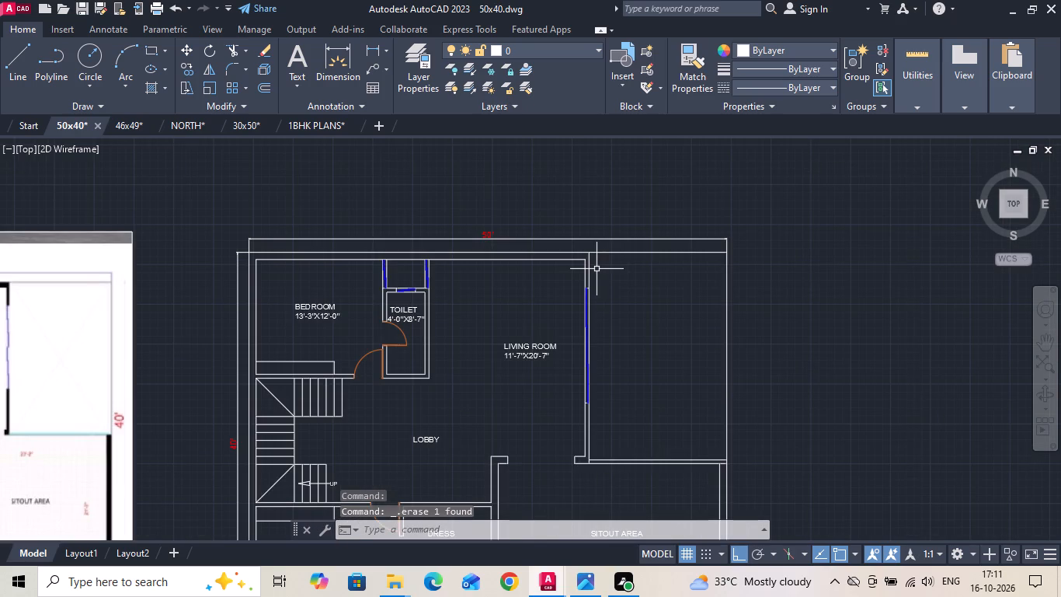
pyautogui.hotkey('ctrl', 's')
pyautogui.scroll(-1, 696, 326)
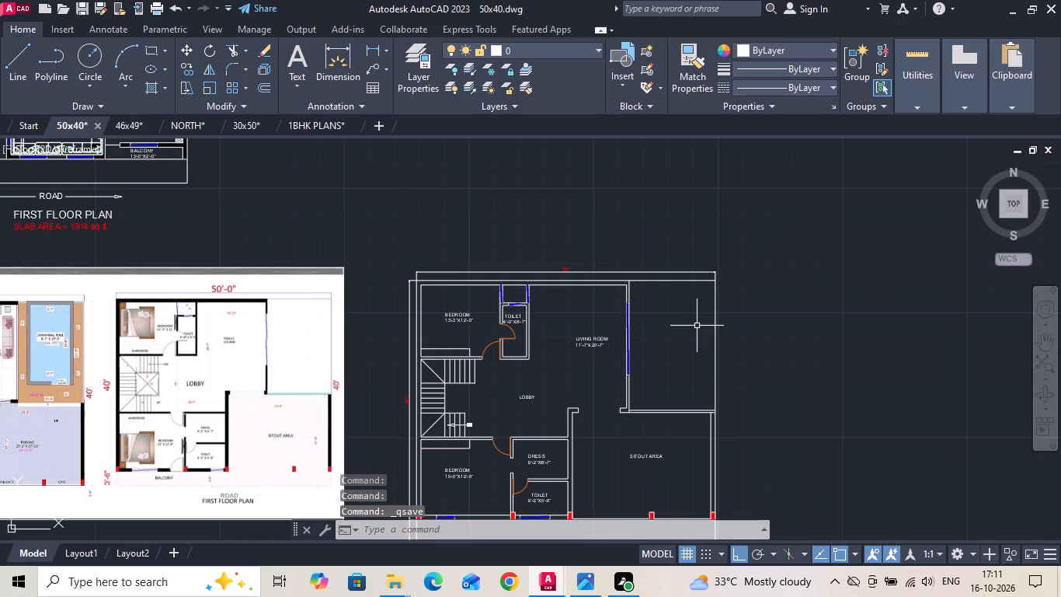